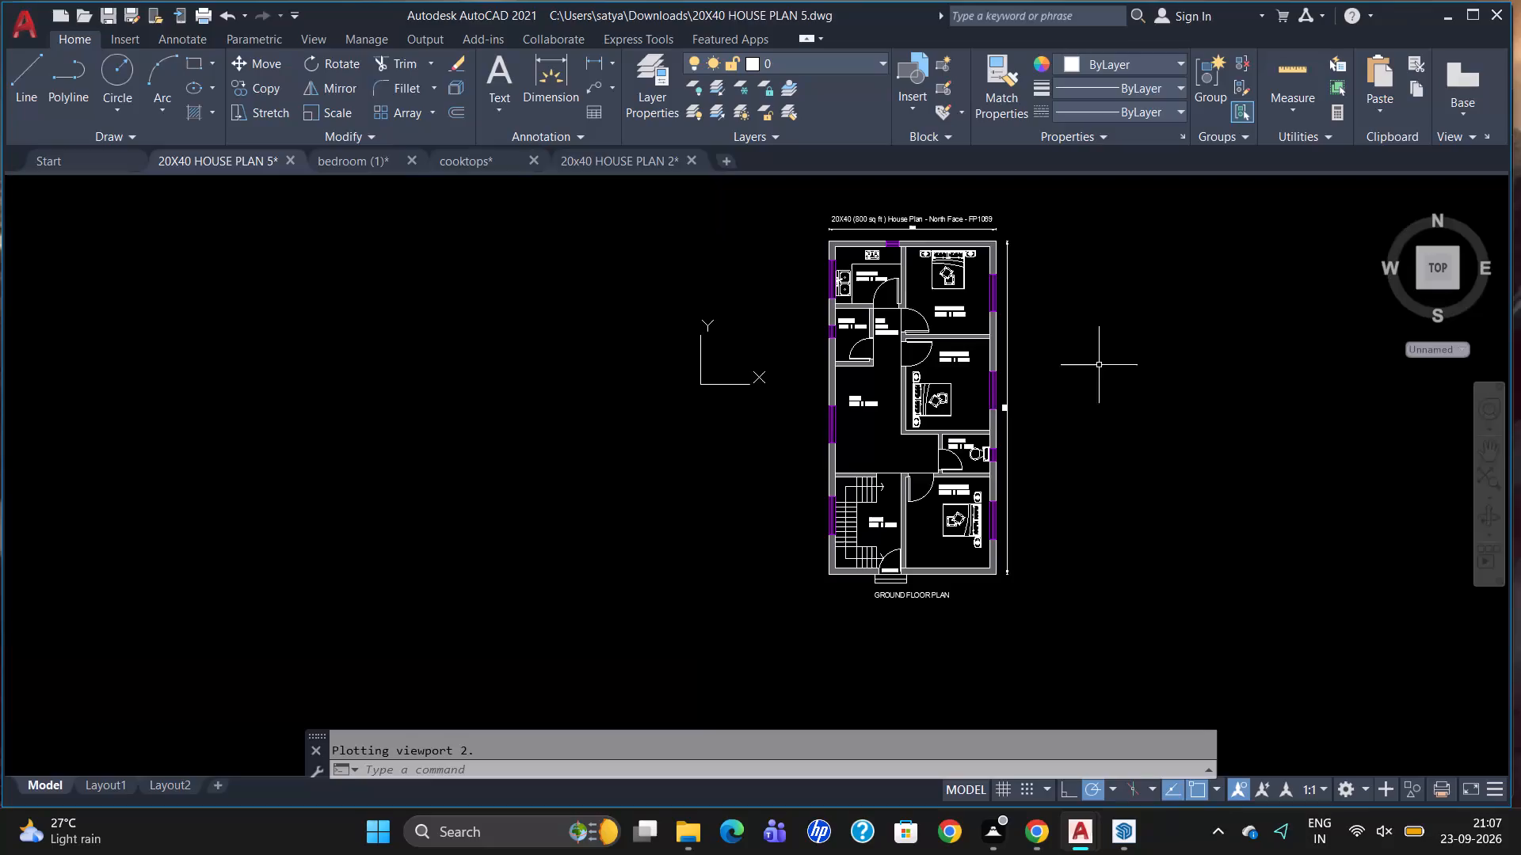
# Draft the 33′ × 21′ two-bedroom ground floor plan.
# Start a new blank drawing alongside the open house plans and turn off its grid display.
pyautogui.scroll(2, 1147, 379)
pyautogui.scroll(-2, 1053, 475)
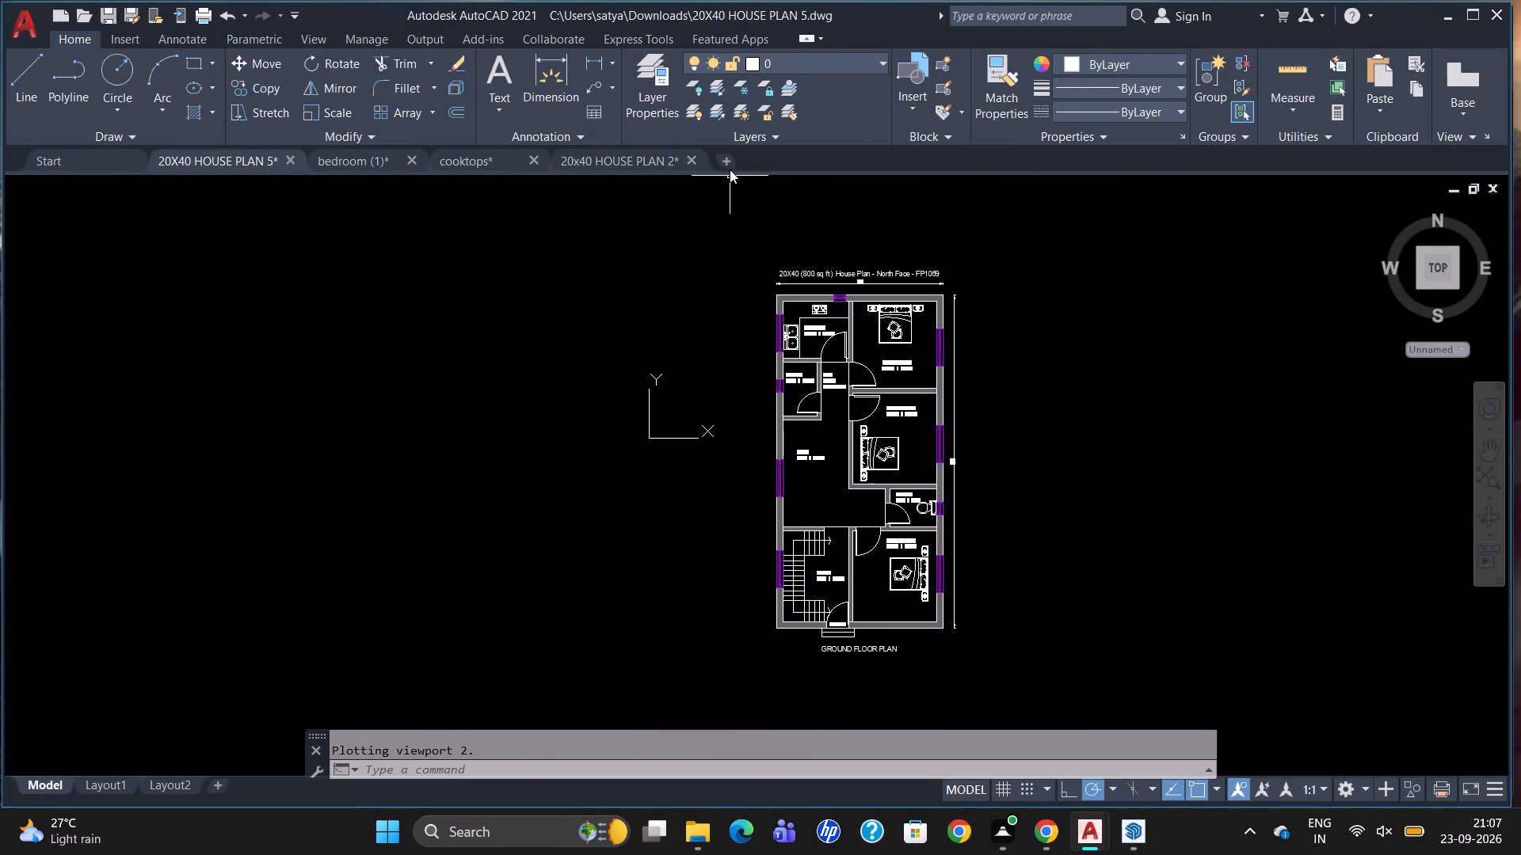
pyautogui.click(730, 166)
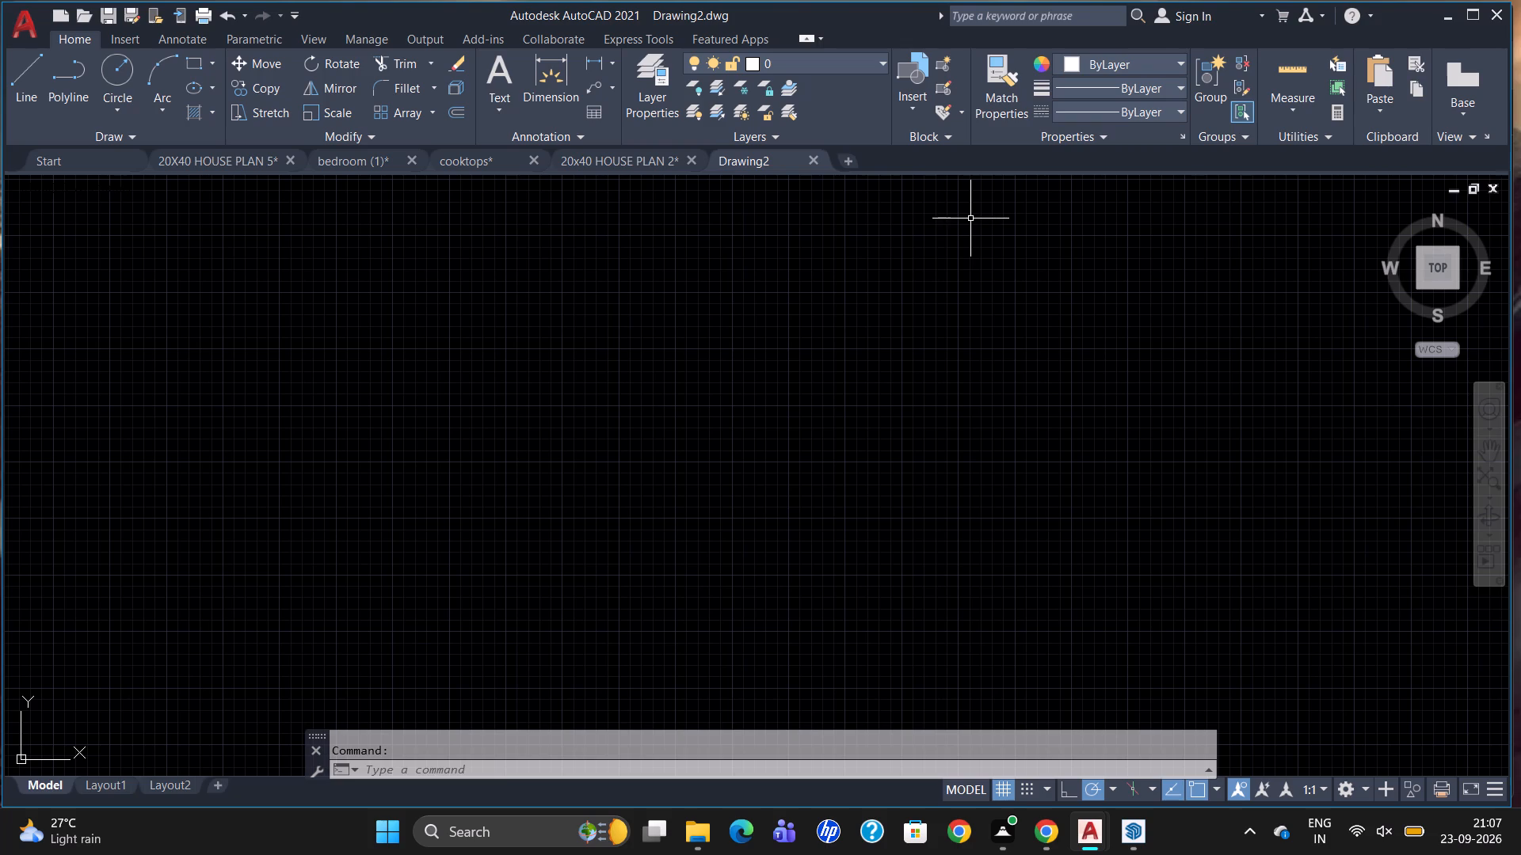
pyautogui.click(1008, 788)
# Open the Options dialog to review the Open and Save settings, and close it with the settings accepted.
pyautogui.click(970, 773)
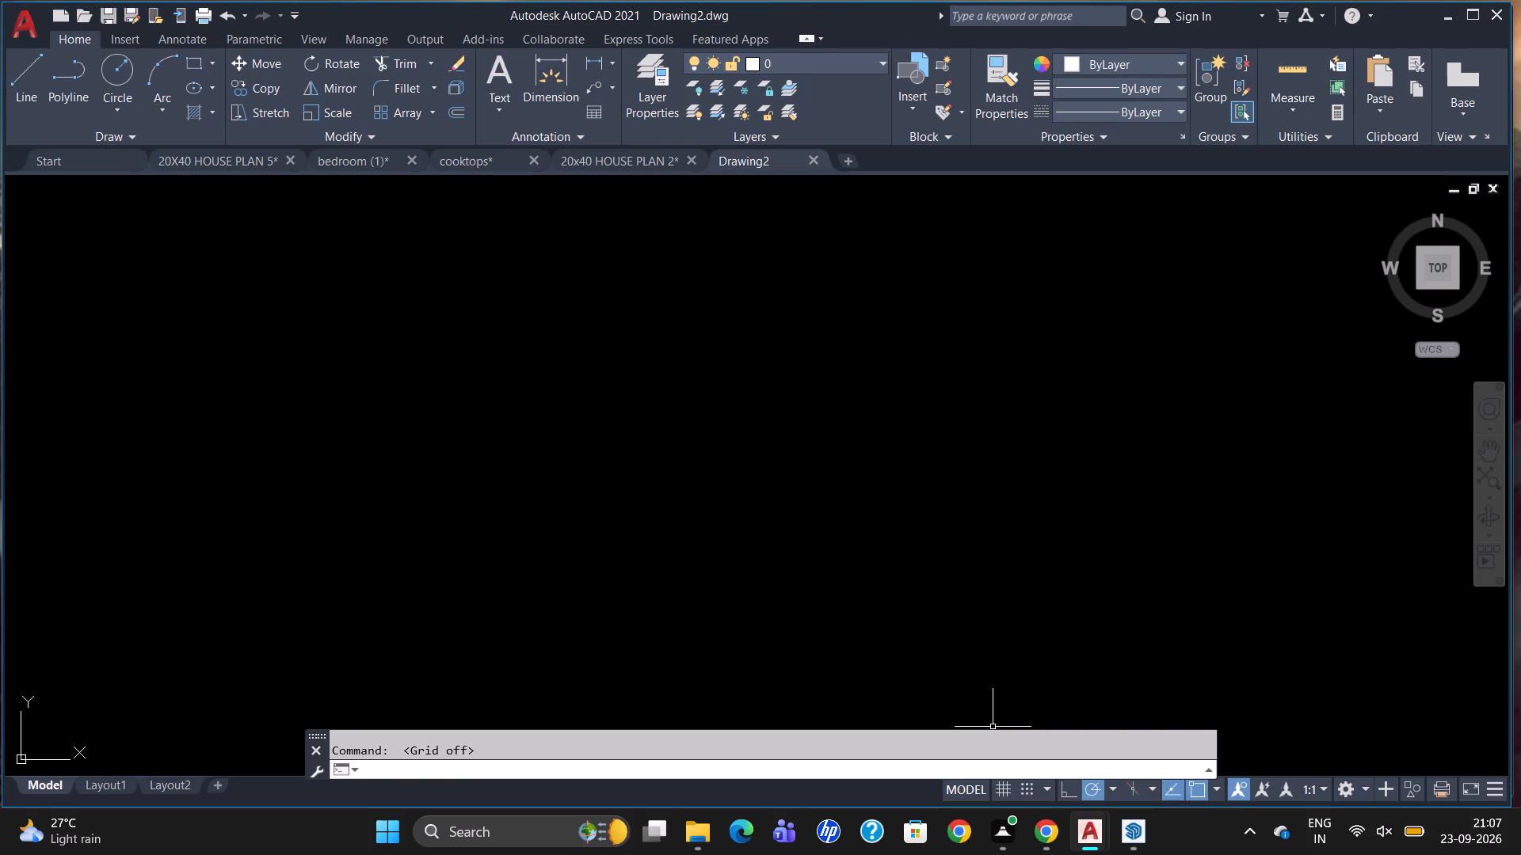
pyautogui.write('OPTIONS')
pyautogui.press('Return')
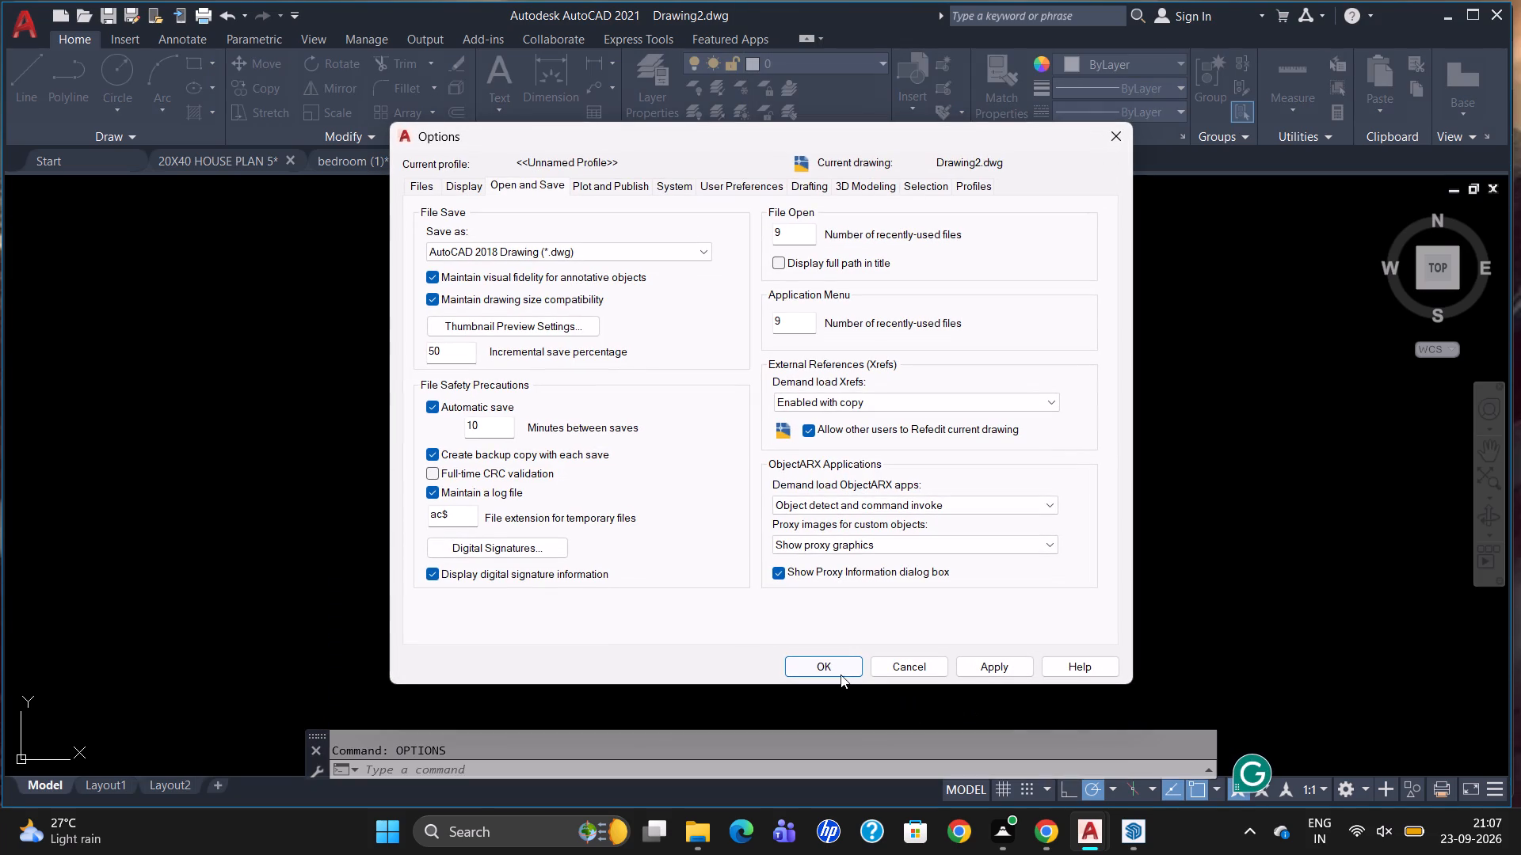
pyautogui.click(840, 665)
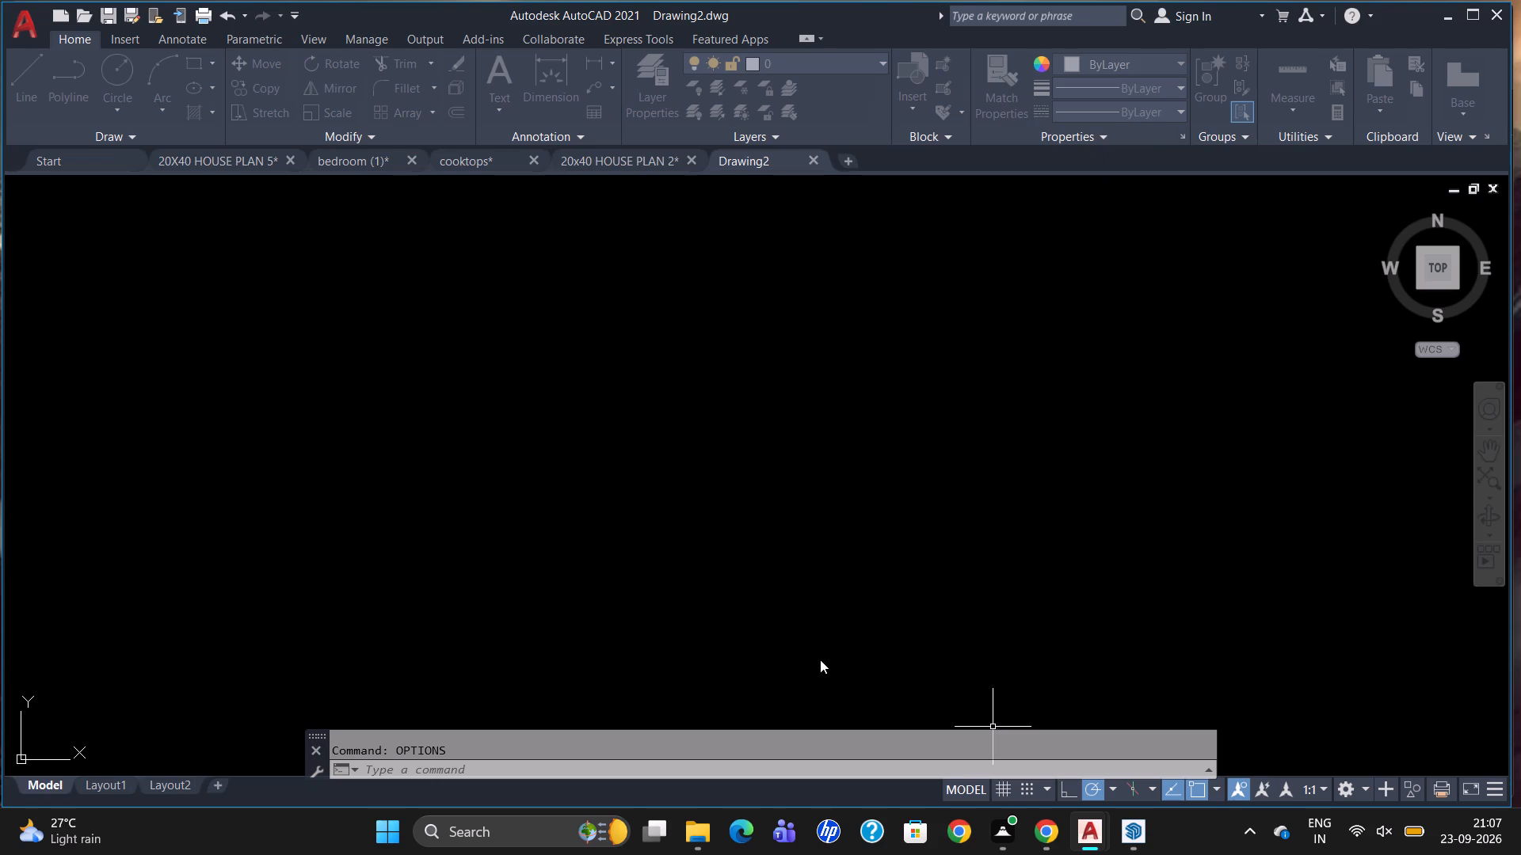
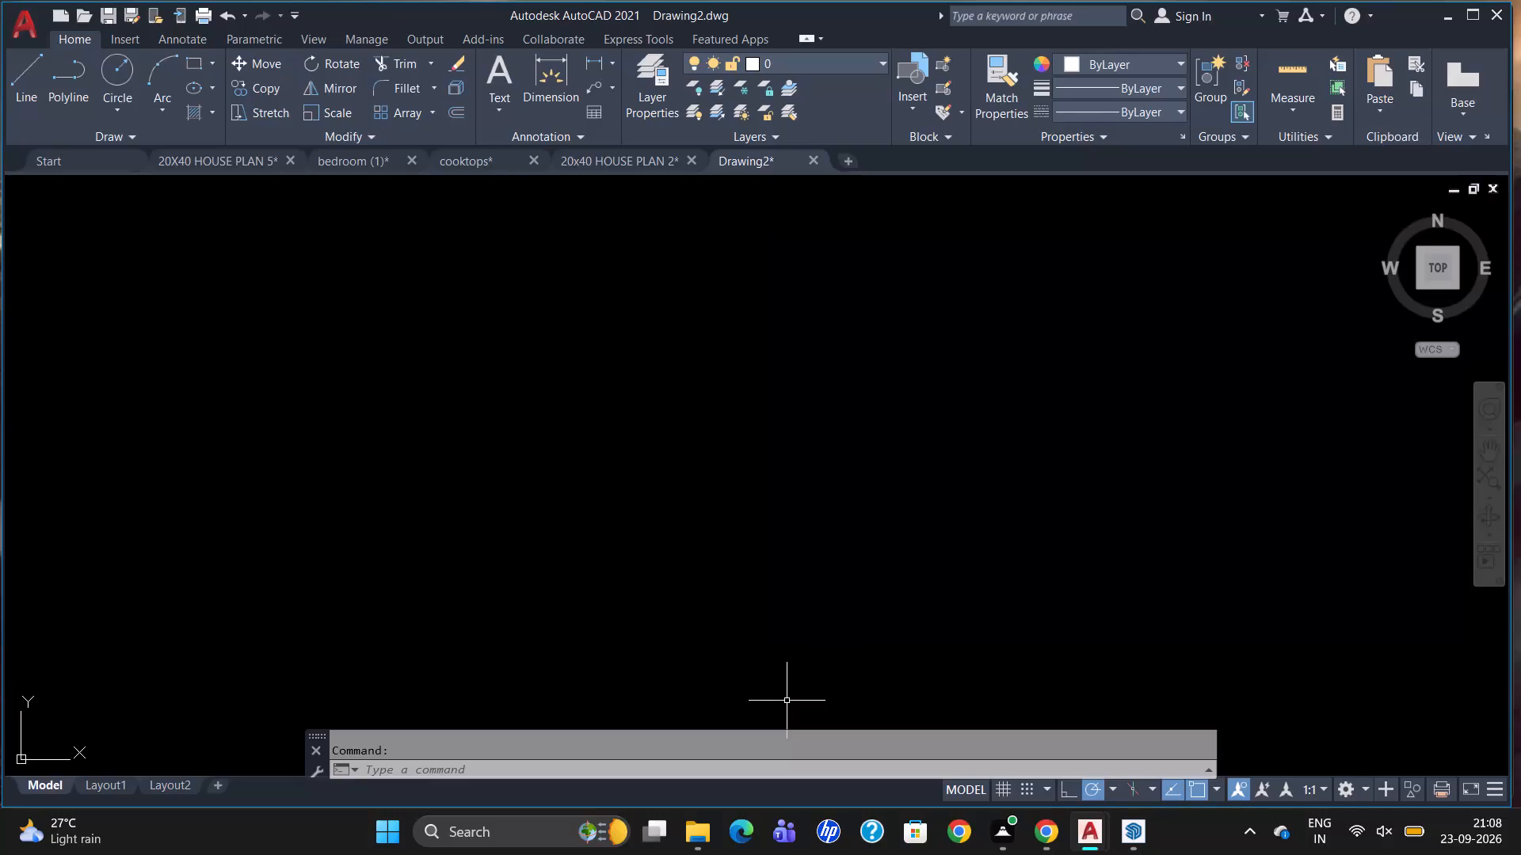
# Open the drawing units settings for the new blank drawing.
pyautogui.write('UN')
pyautogui.press('Return')
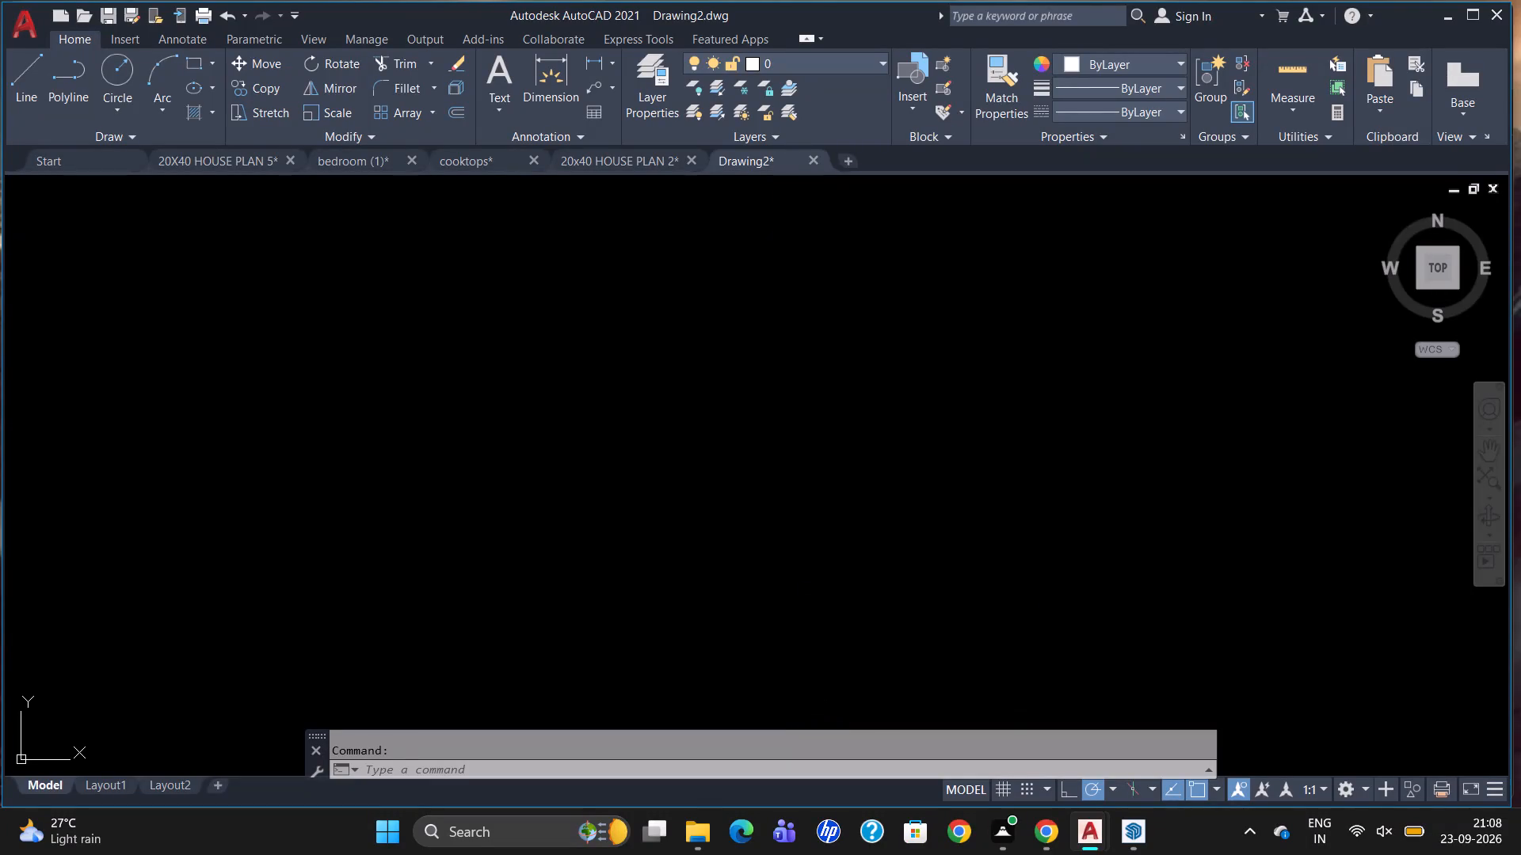
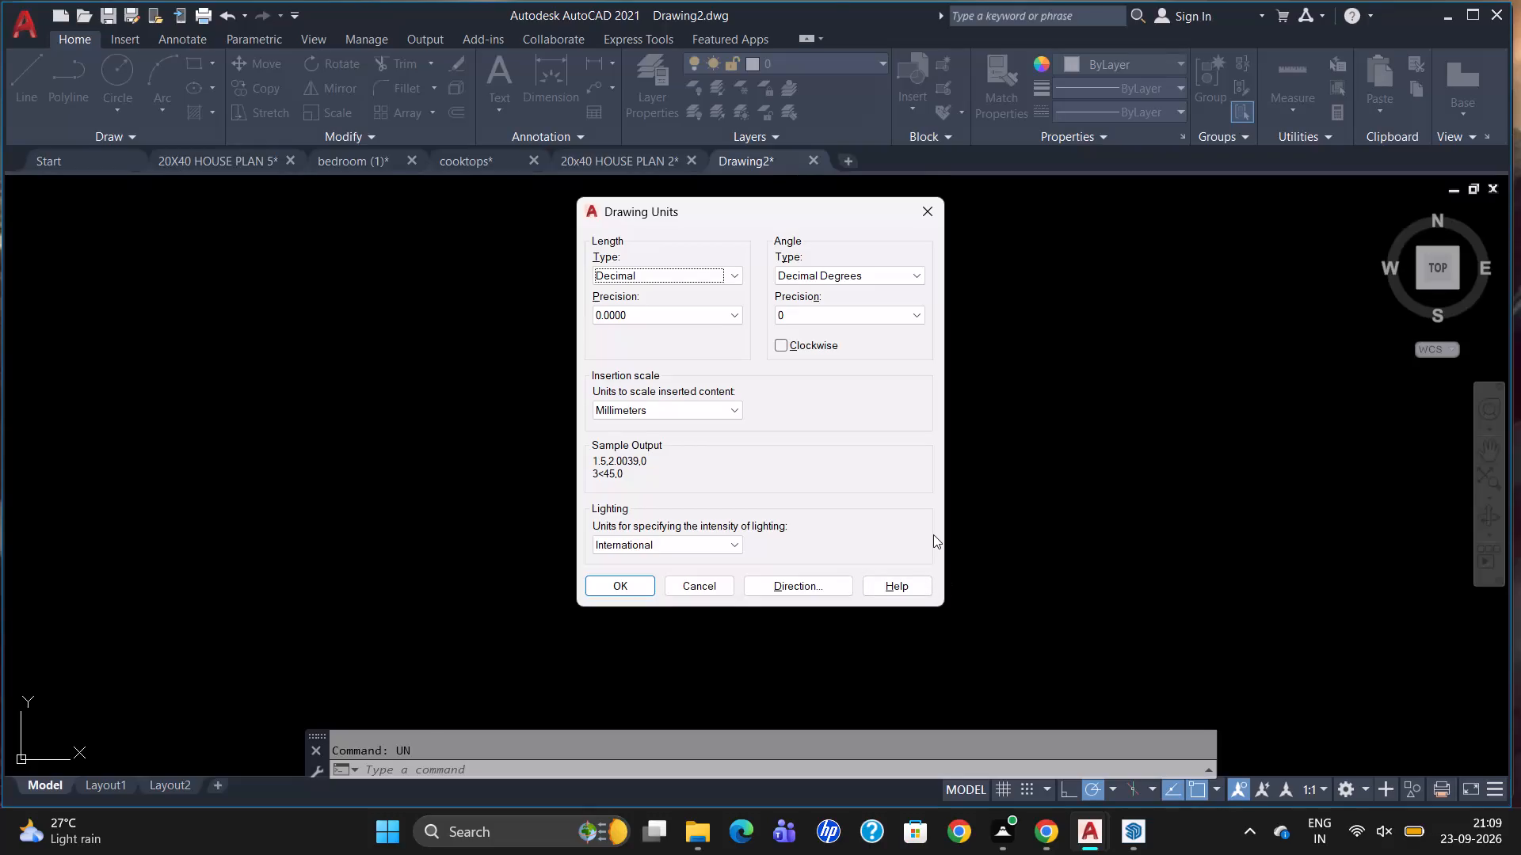
# Configure the drawing units with Engineering length type, 0'-0.00" precision and Inches as the insertion scale.
pyautogui.click(736, 272)
pyautogui.click(728, 318)
pyautogui.click(726, 317)
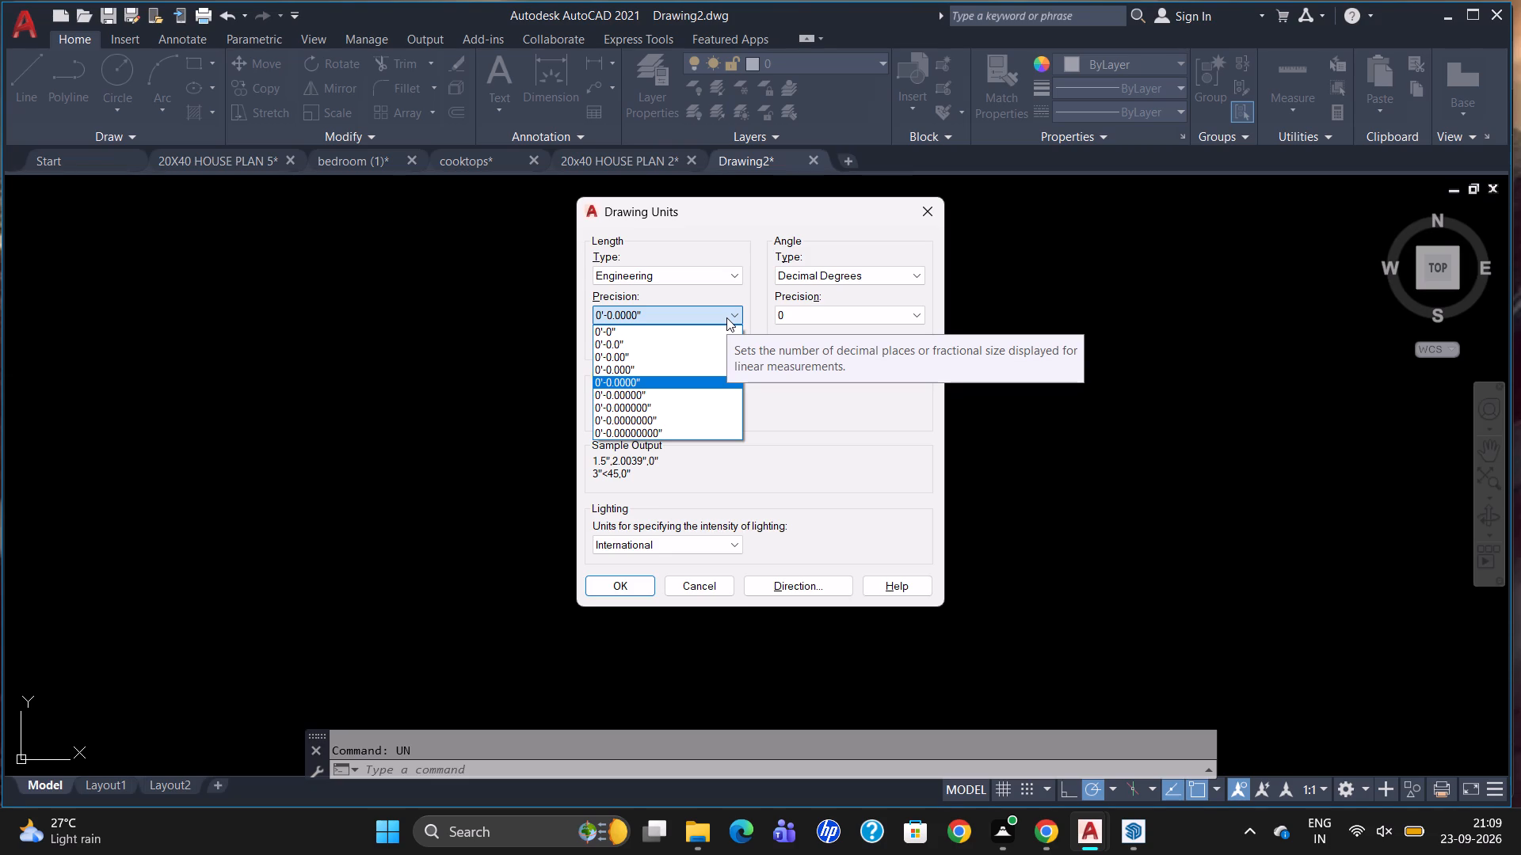
pyautogui.click(700, 352)
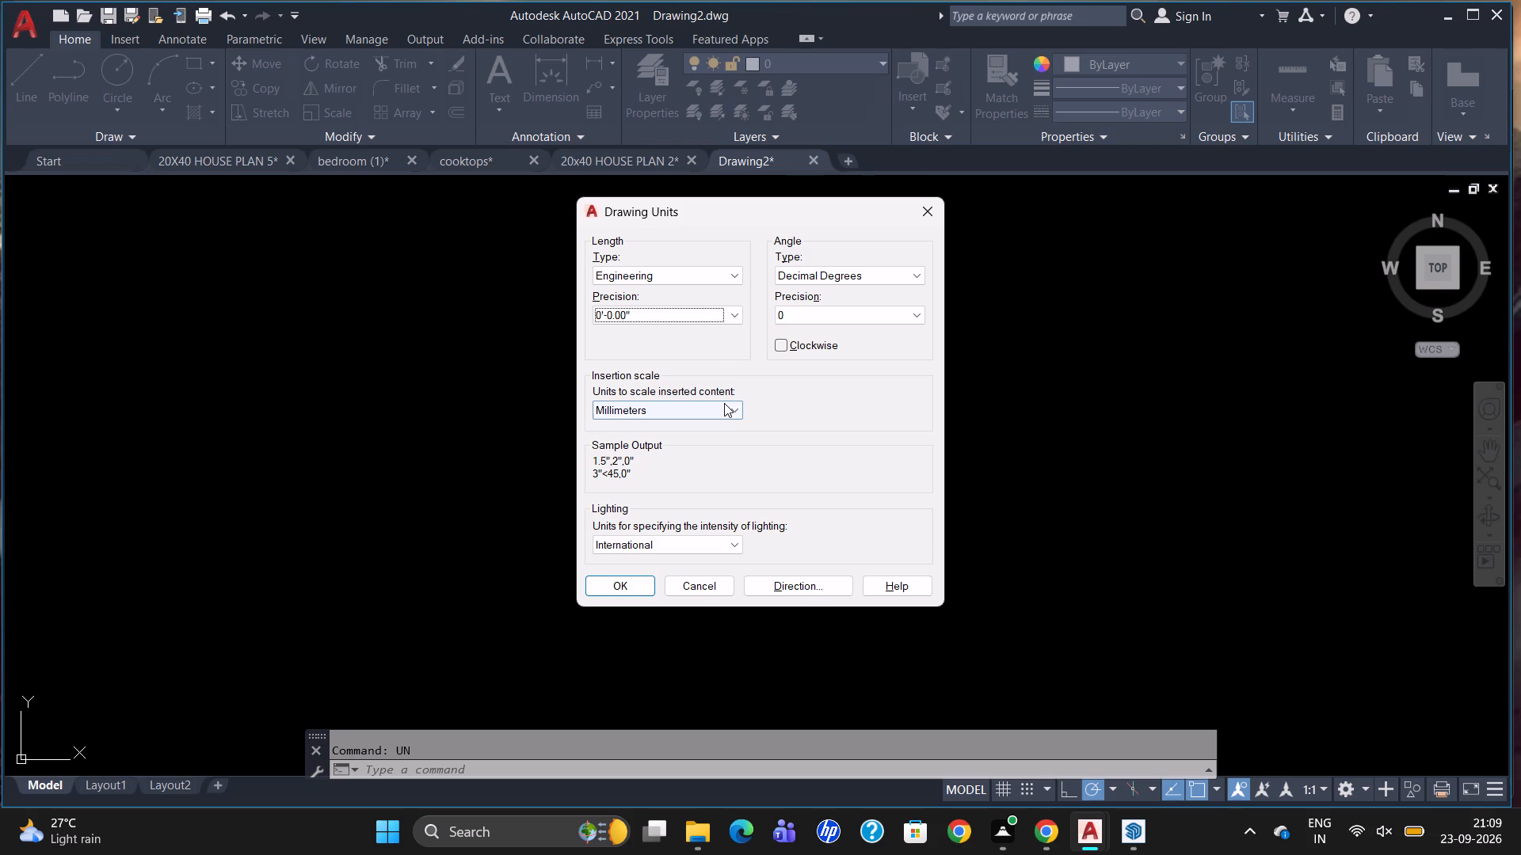
pyautogui.click(725, 404)
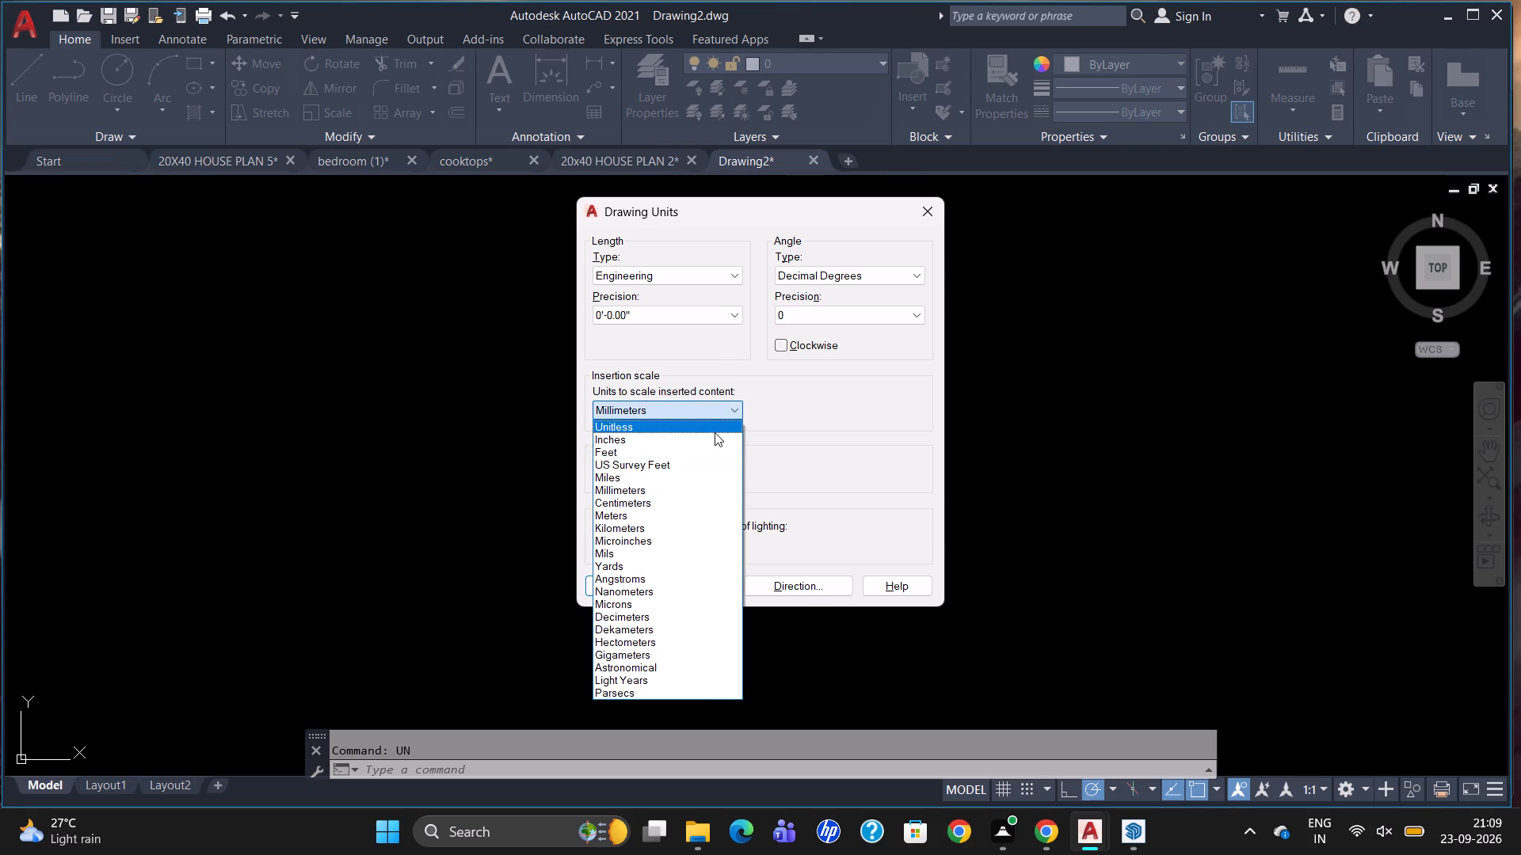
pyautogui.click(715, 432)
pyautogui.click(925, 258)
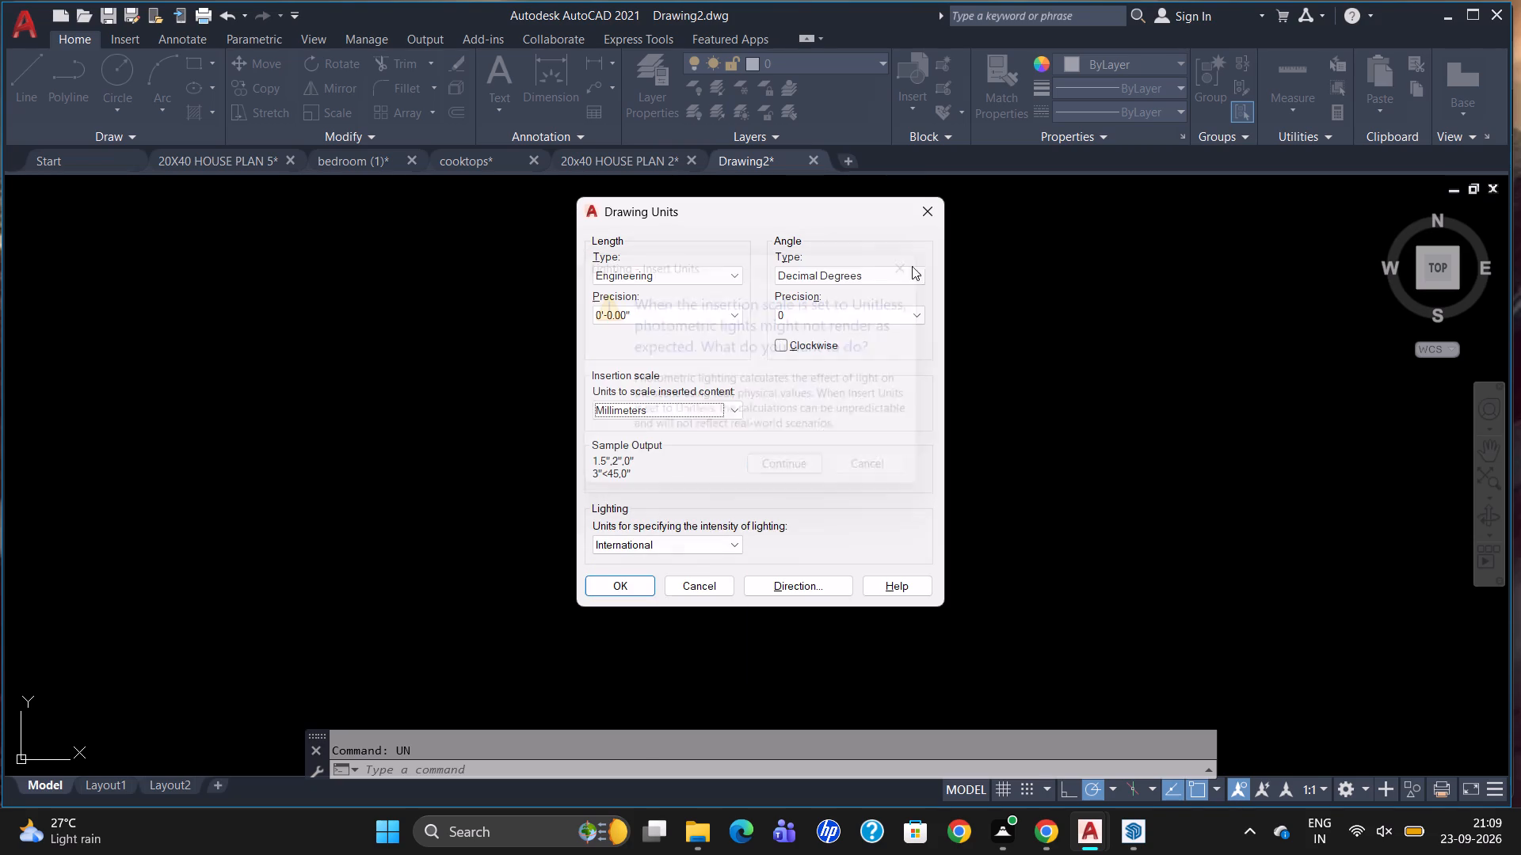
pyautogui.click(722, 405)
pyautogui.click(705, 443)
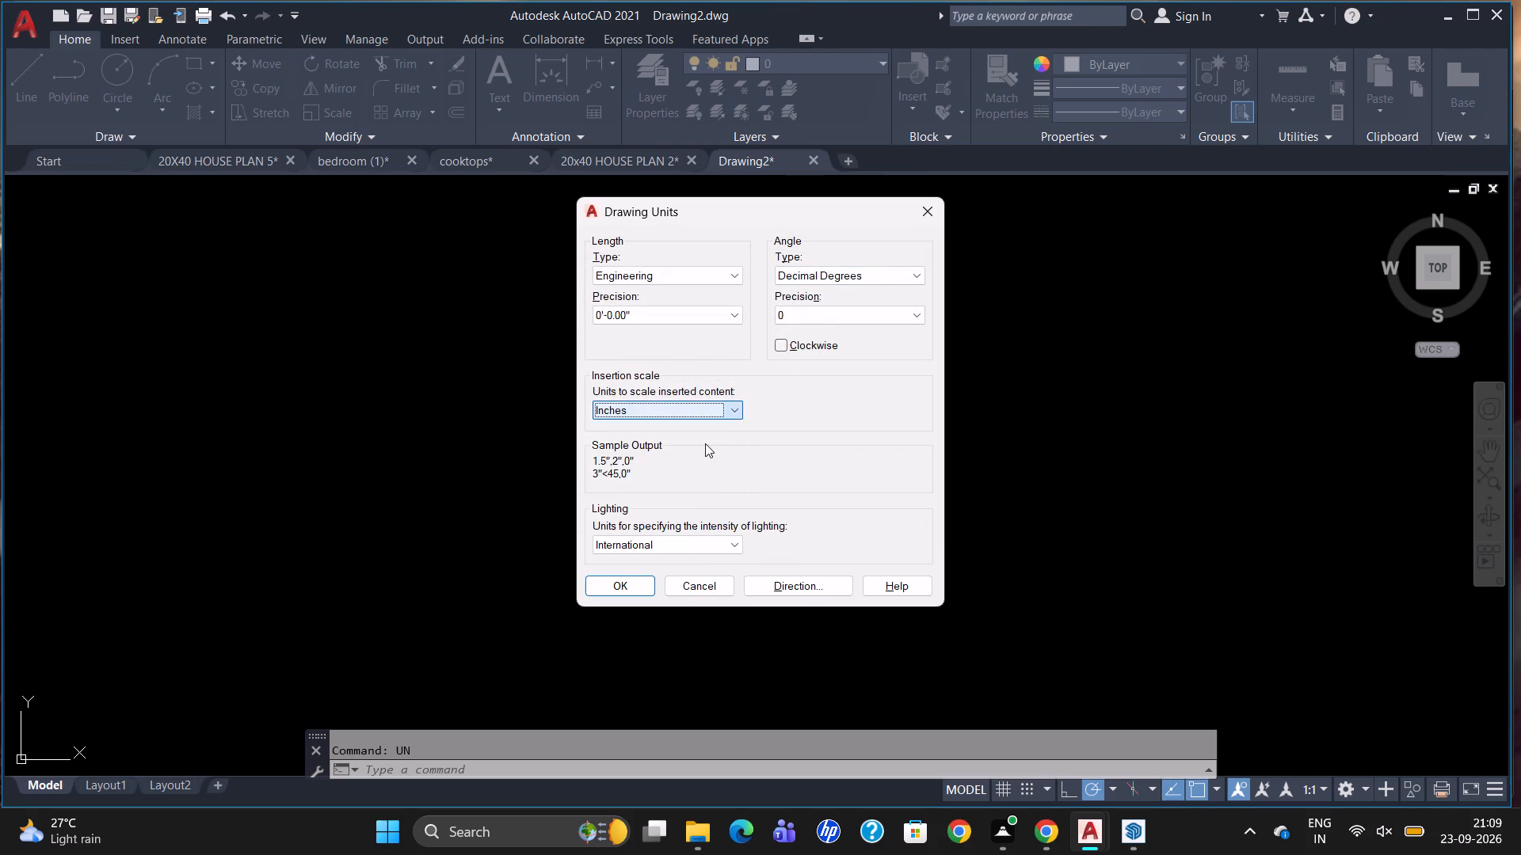
pyautogui.click(639, 576)
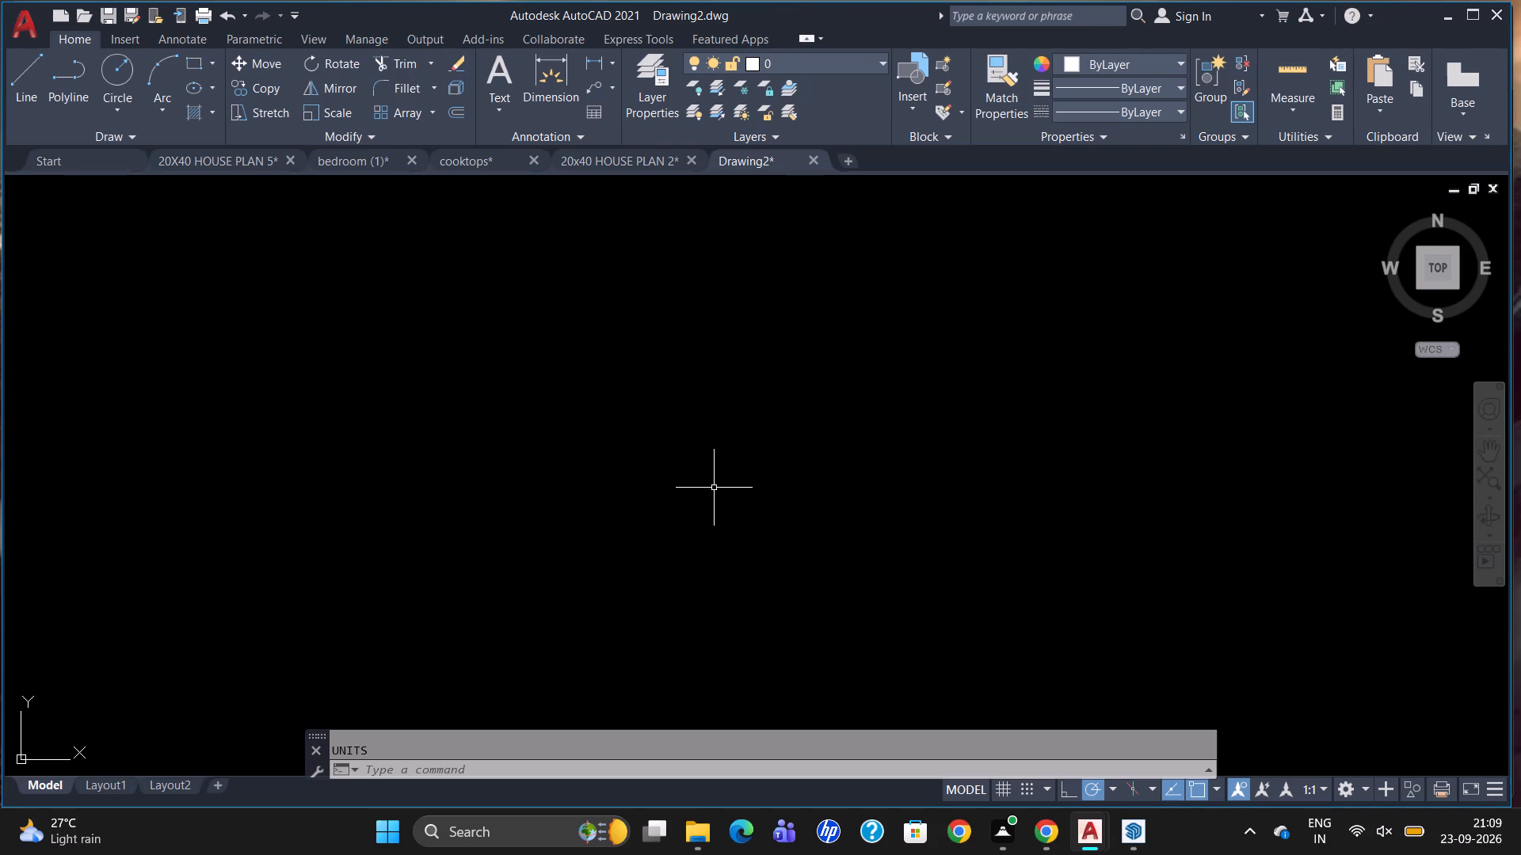
# Modify the ISO-25 dimension style so its linear dimensions use the Engineering unit format.
pyautogui.press('d')
pyautogui.press('Return')
pyautogui.click(946, 364)
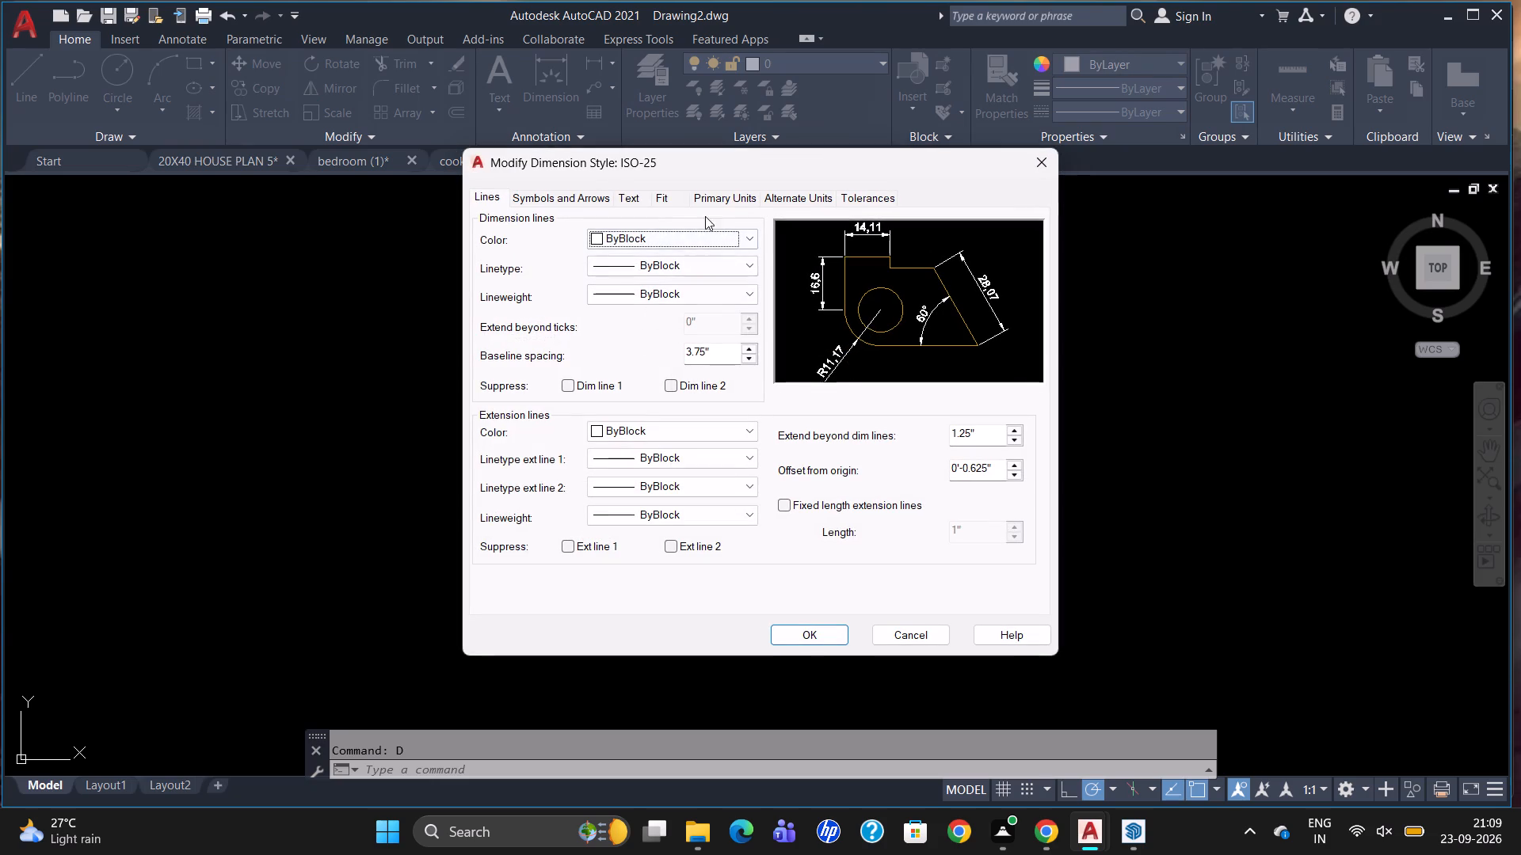
pyautogui.click(707, 204)
pyautogui.click(710, 235)
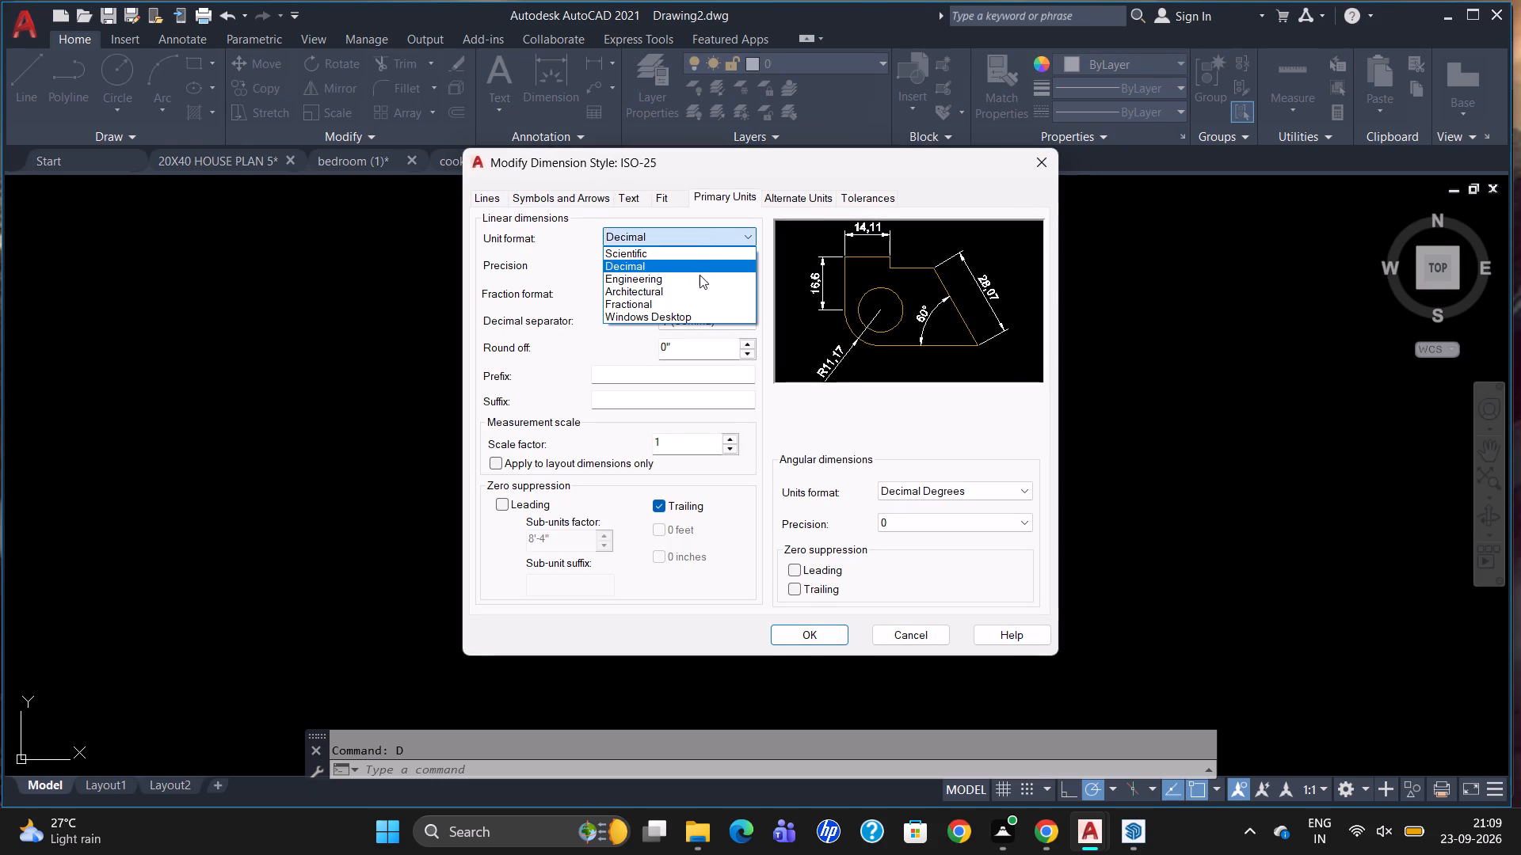
pyautogui.click(700, 275)
# Set the dimension style's text height to 5 and its arrow size to 5.
pyautogui.click(643, 200)
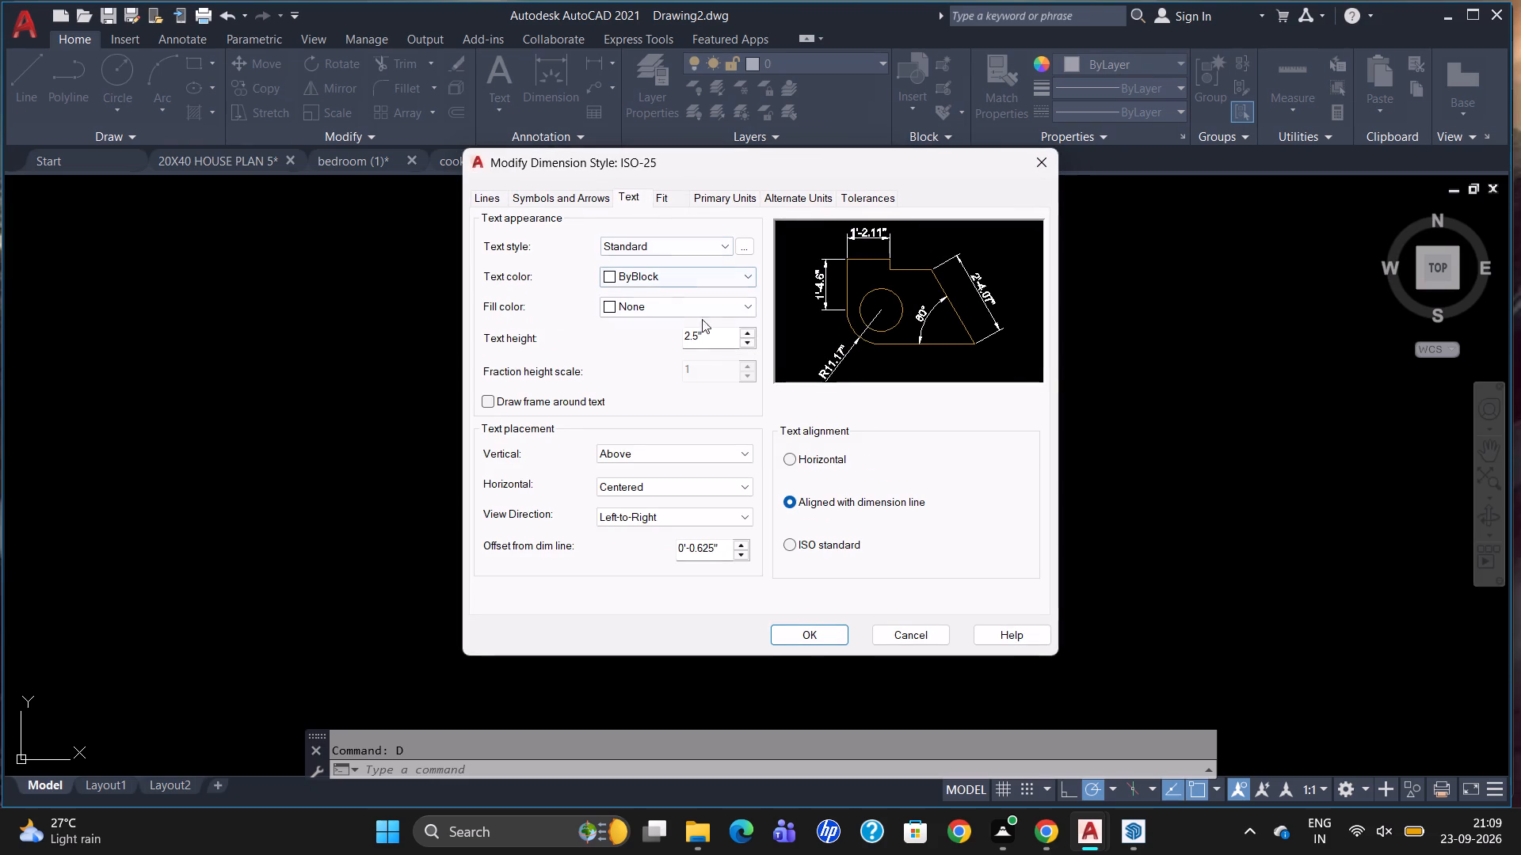
pyautogui.moveTo(716, 333); pyautogui.dragTo(651, 366)
pyautogui.press('BackSpace')
pyautogui.press('5')
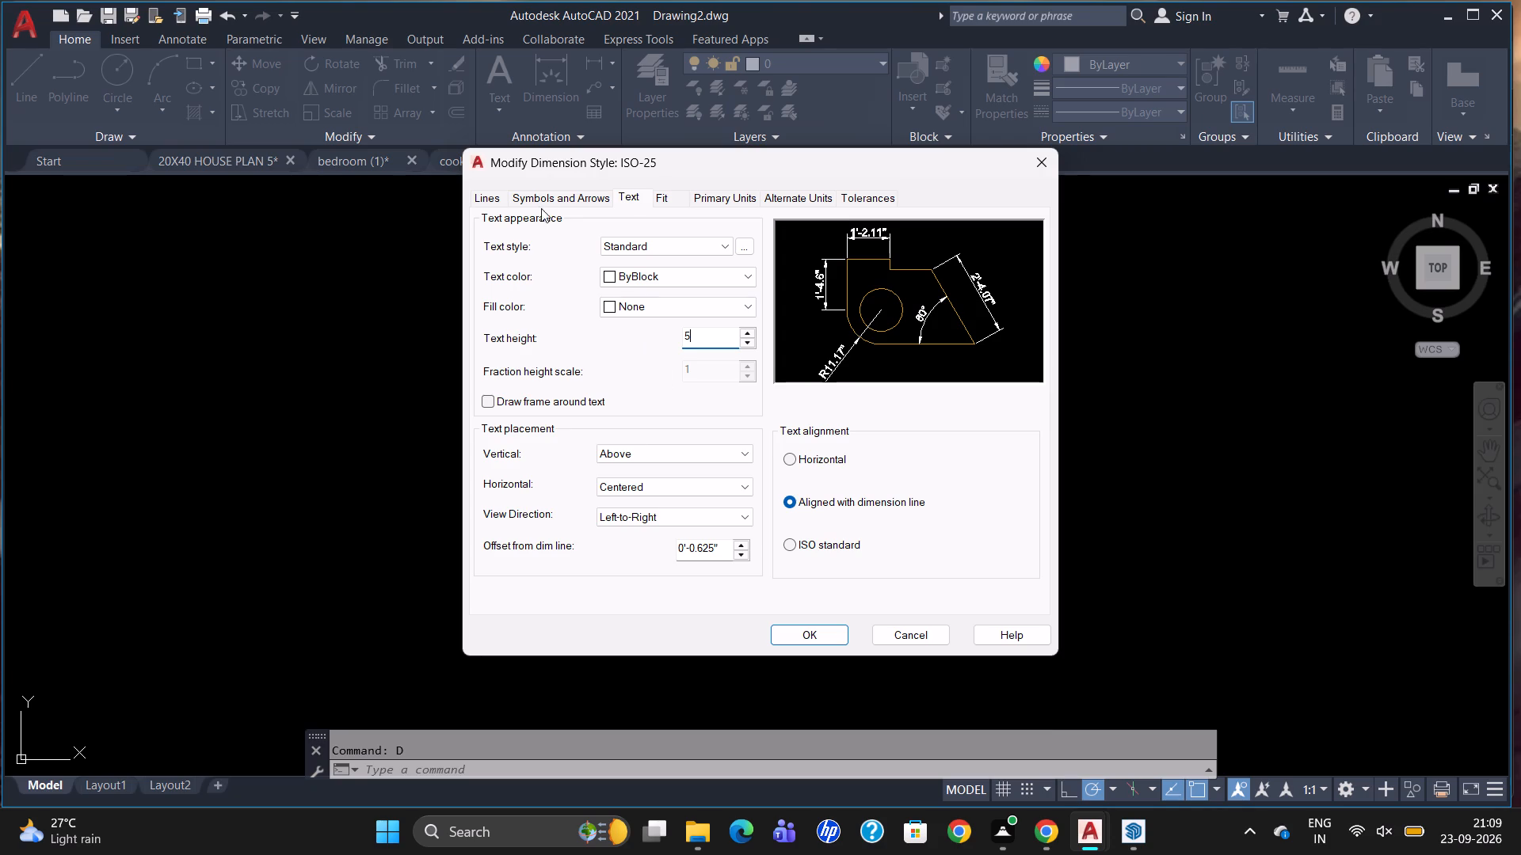
pyautogui.click(546, 196)
pyautogui.moveTo(516, 394); pyautogui.dragTo(444, 404)
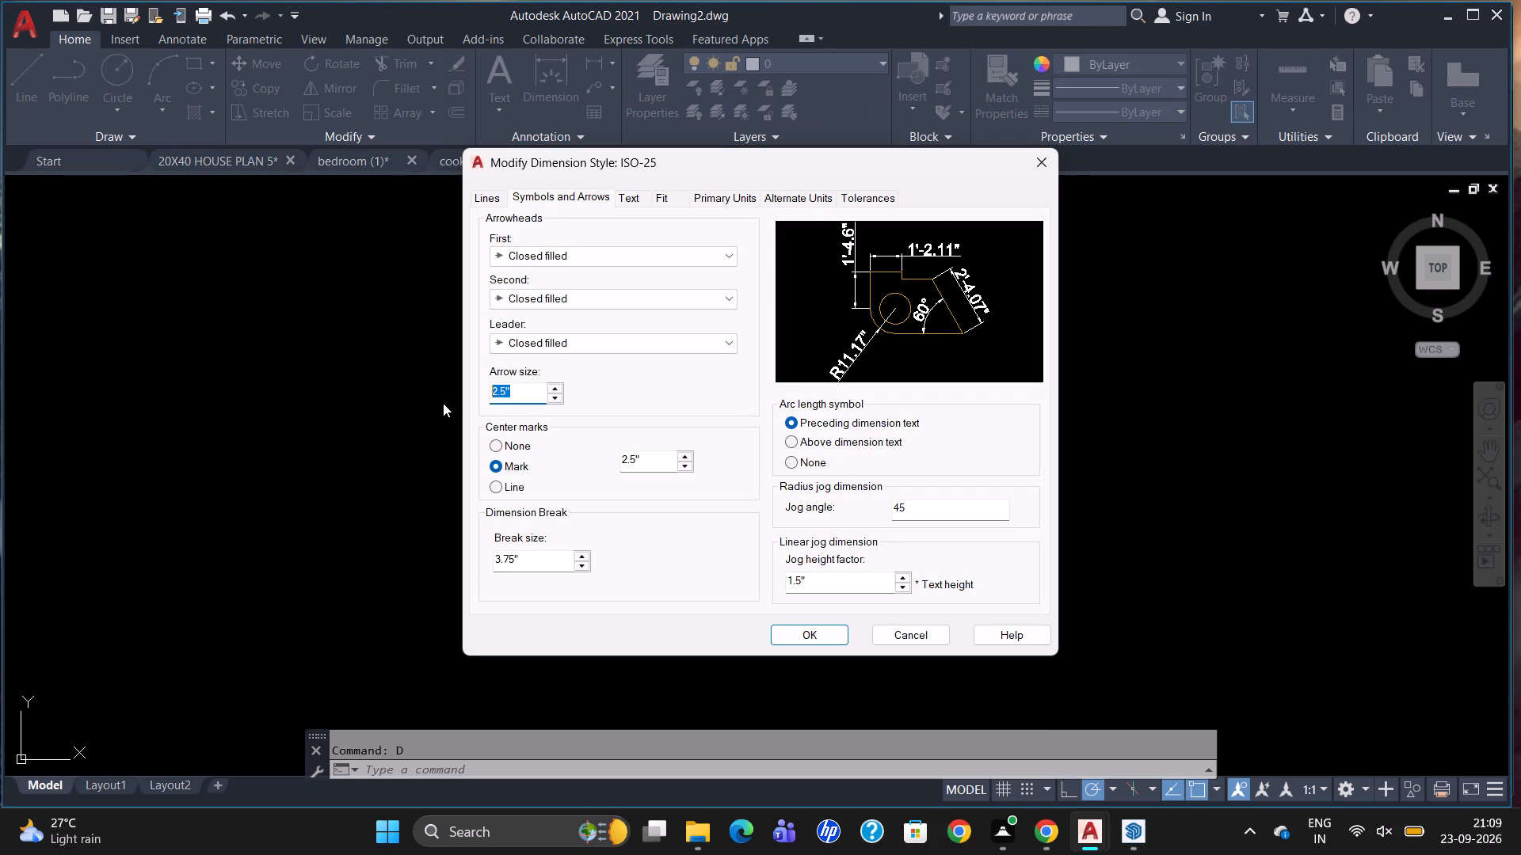
pyautogui.press('BackSpace')
pyautogui.press('5')
# Enable fixed length extension lines for ISO-25, save the style changes and make it the current dimension style.
pyautogui.click(485, 199)
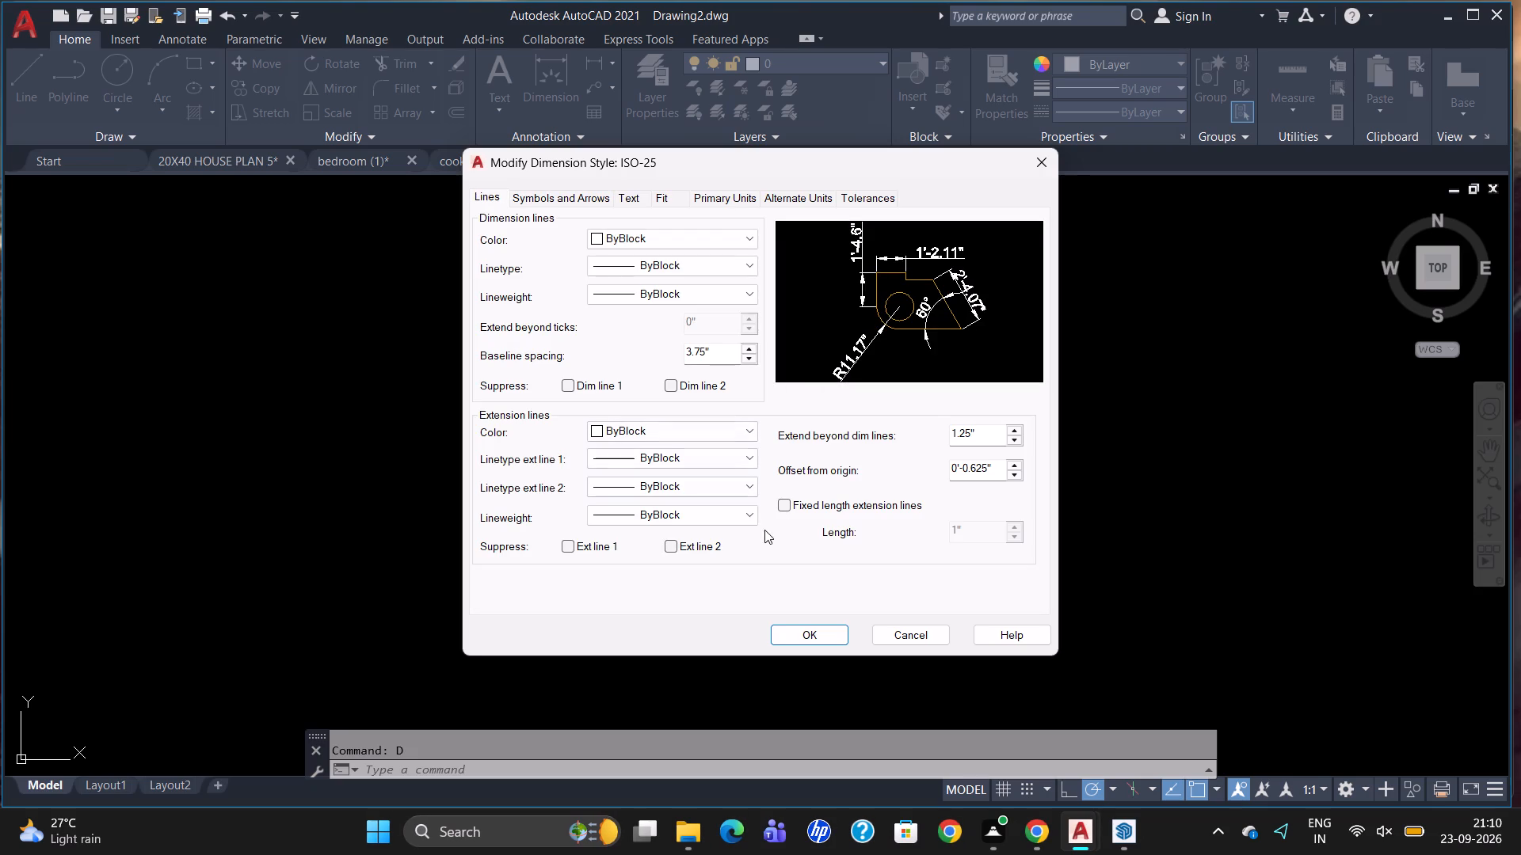
pyautogui.click(789, 504)
pyautogui.click(813, 636)
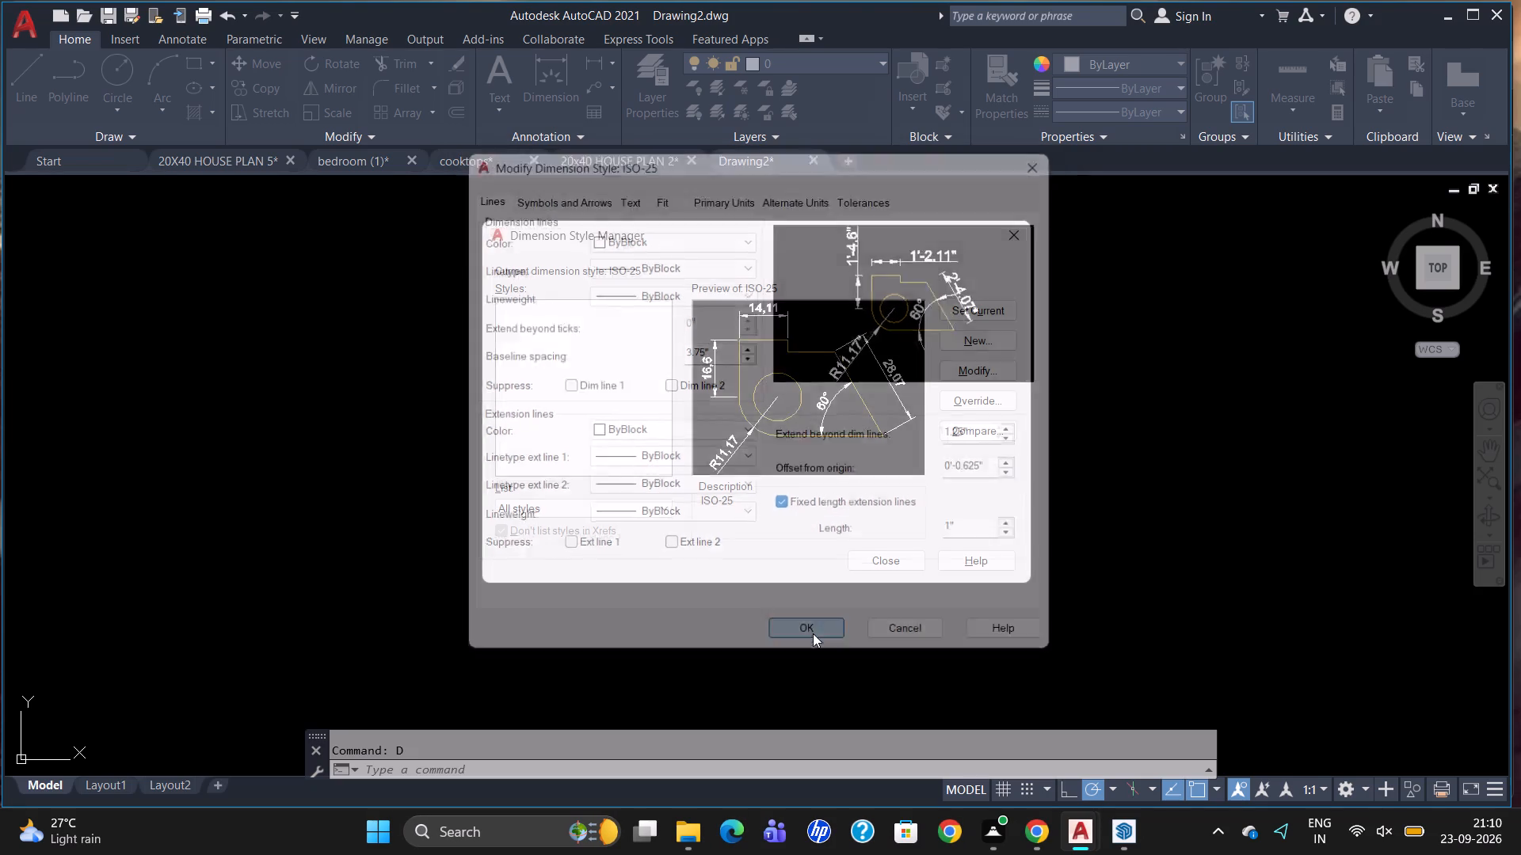
pyautogui.click(991, 312)
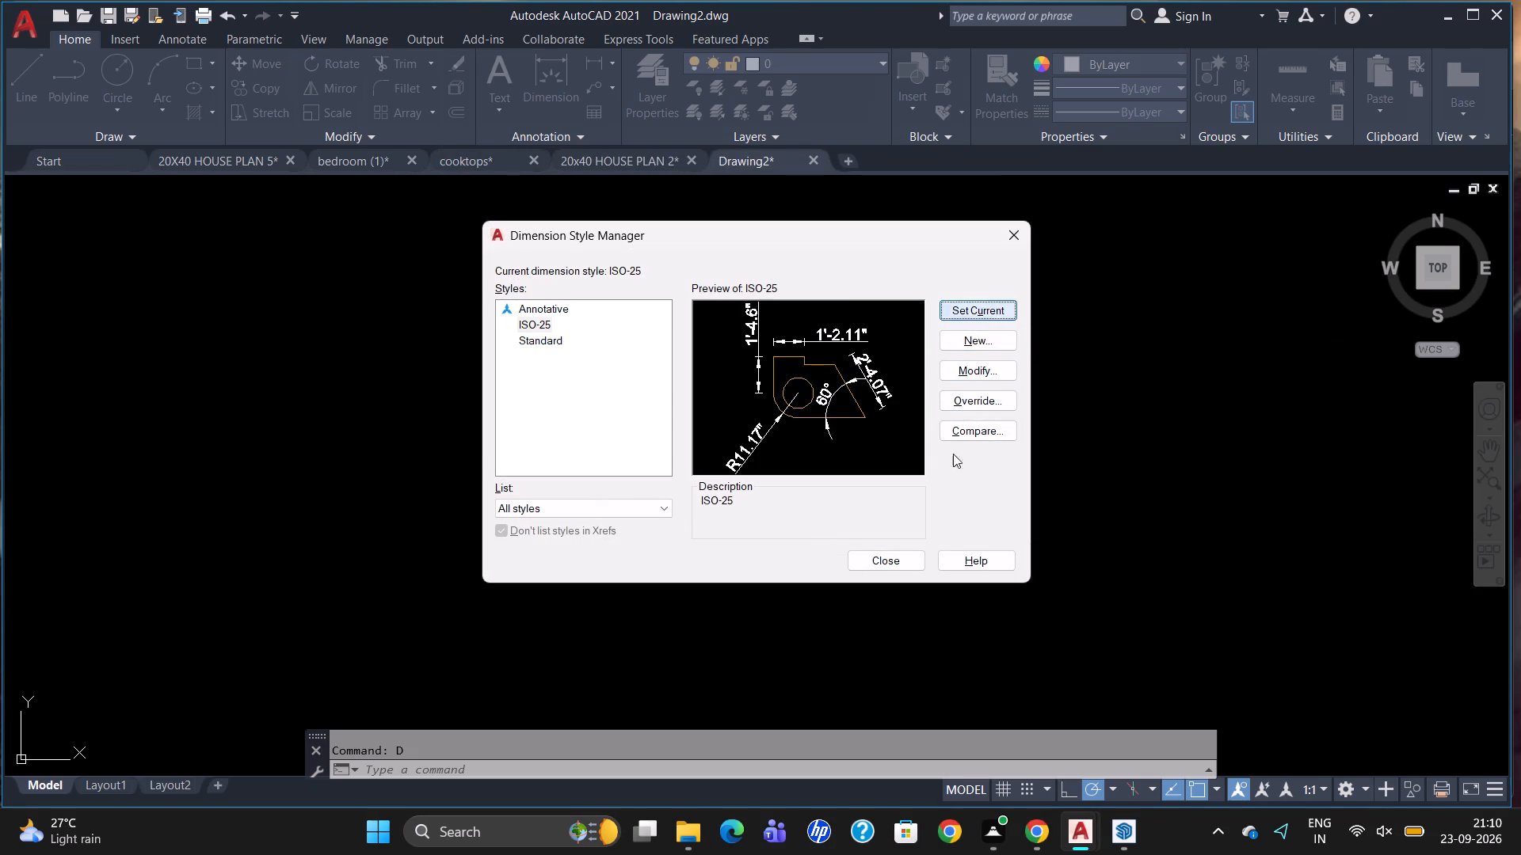
pyautogui.click(894, 564)
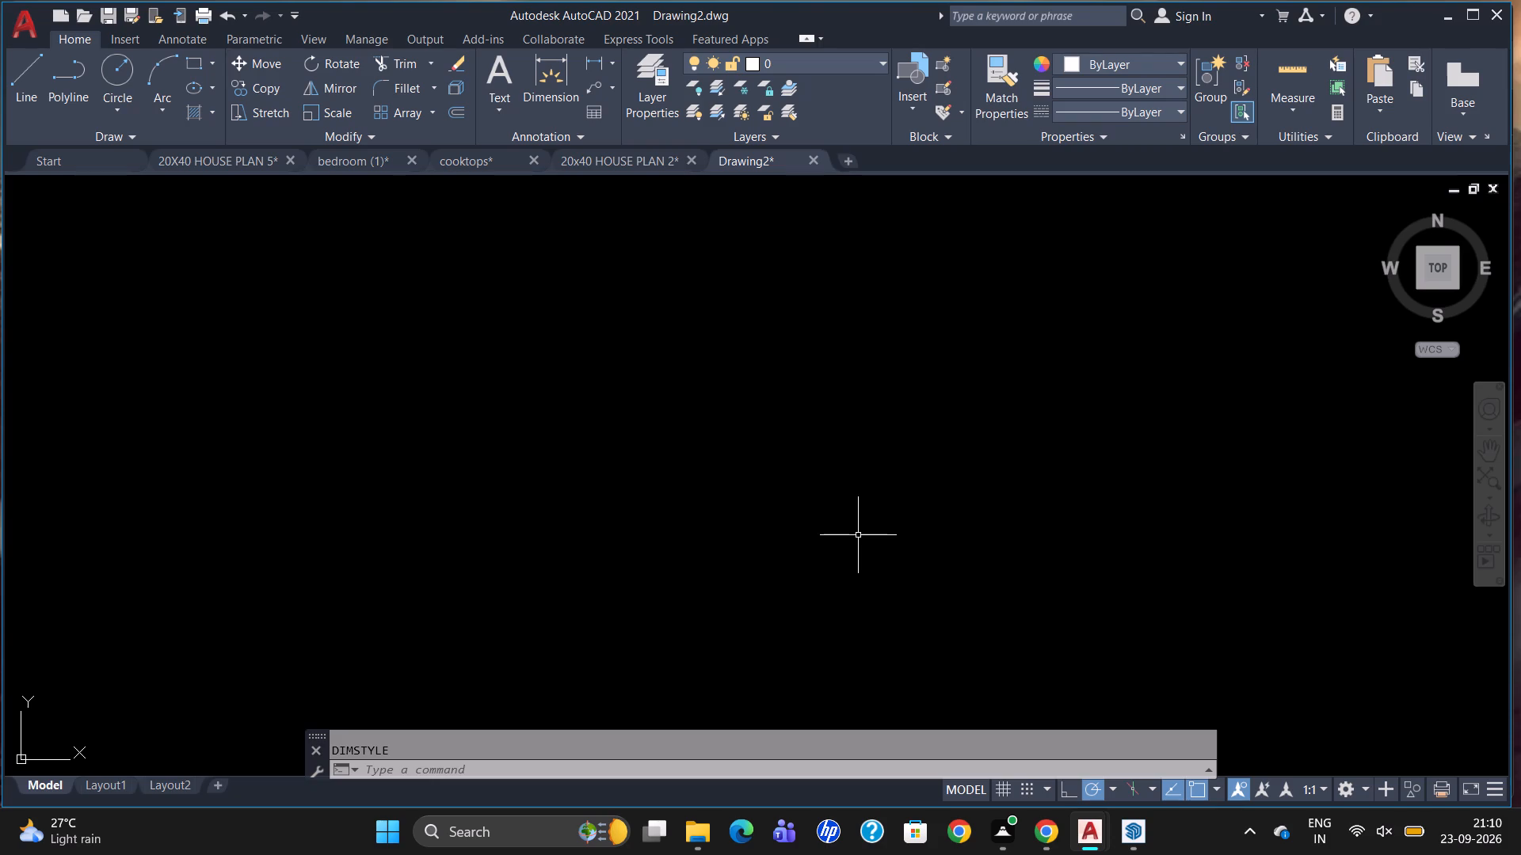
# Set the model space limits with lower left corner 0,0 and upper right corner 11.7,16.5.
pyautogui.write('LIMITS')
pyautogui.press('Return')
pyautogui.write('0,0')
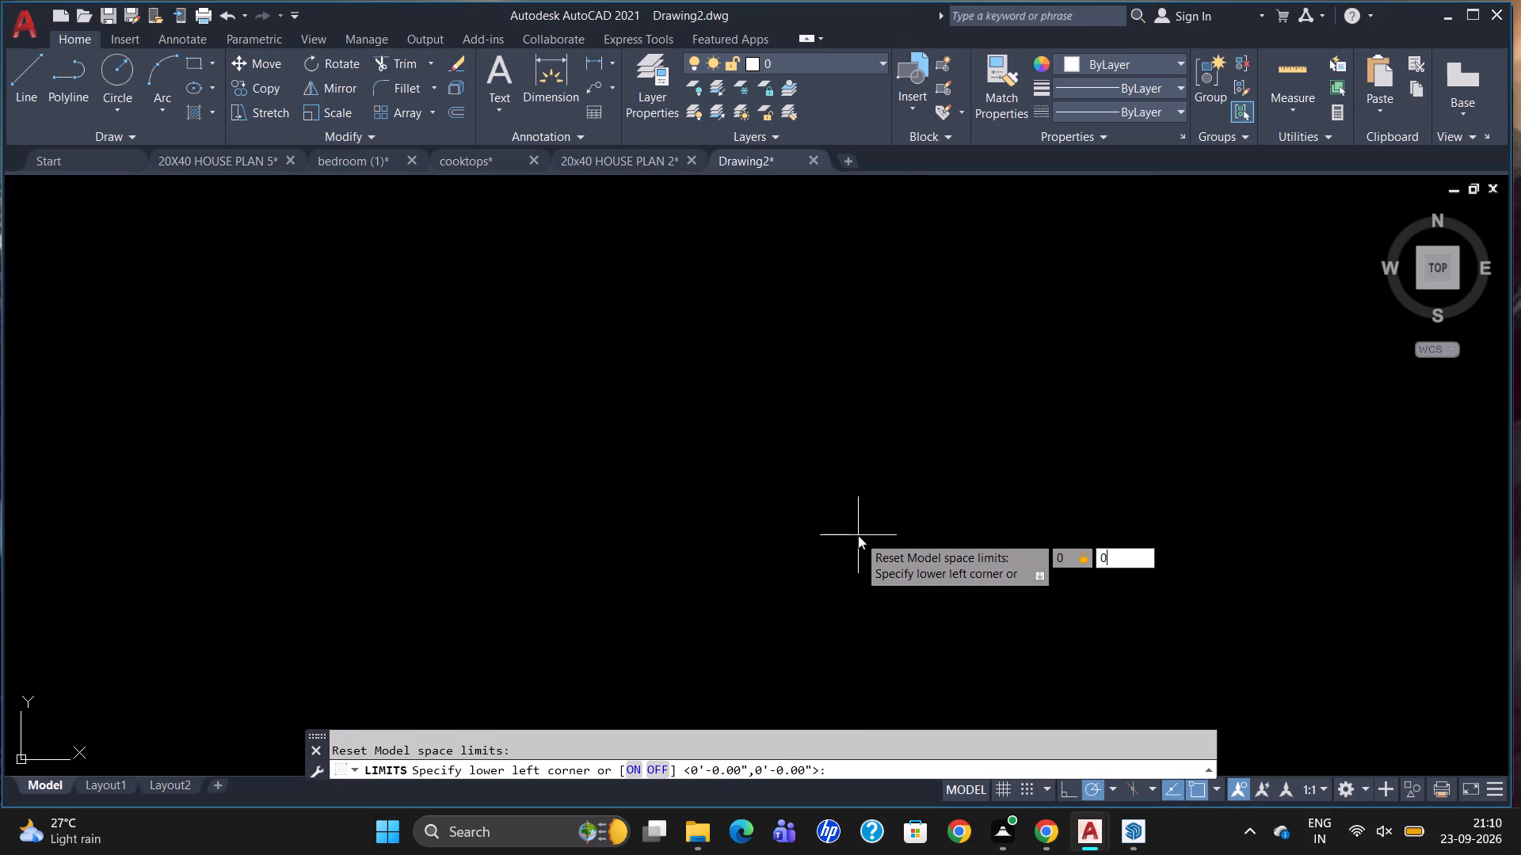
pyautogui.press('Return')
pyautogui.write('11')
pyautogui.write('.7,16.5')
pyautogui.press('Return')
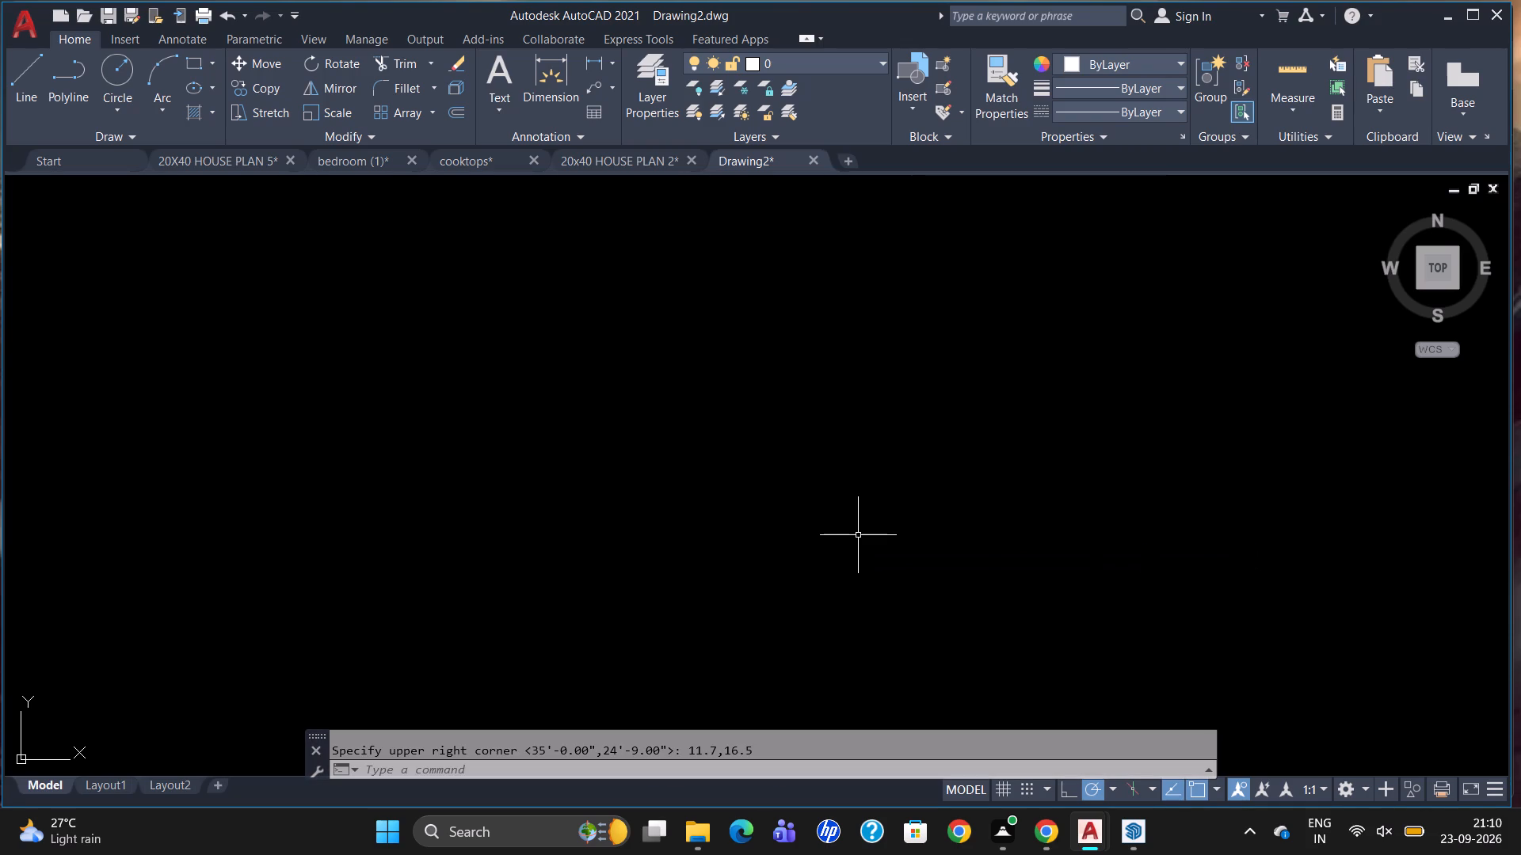
# Draw a rectangle 33' wide and 21' high in the empty drawing area.
pyautogui.press('z')
pyautogui.press('Return')
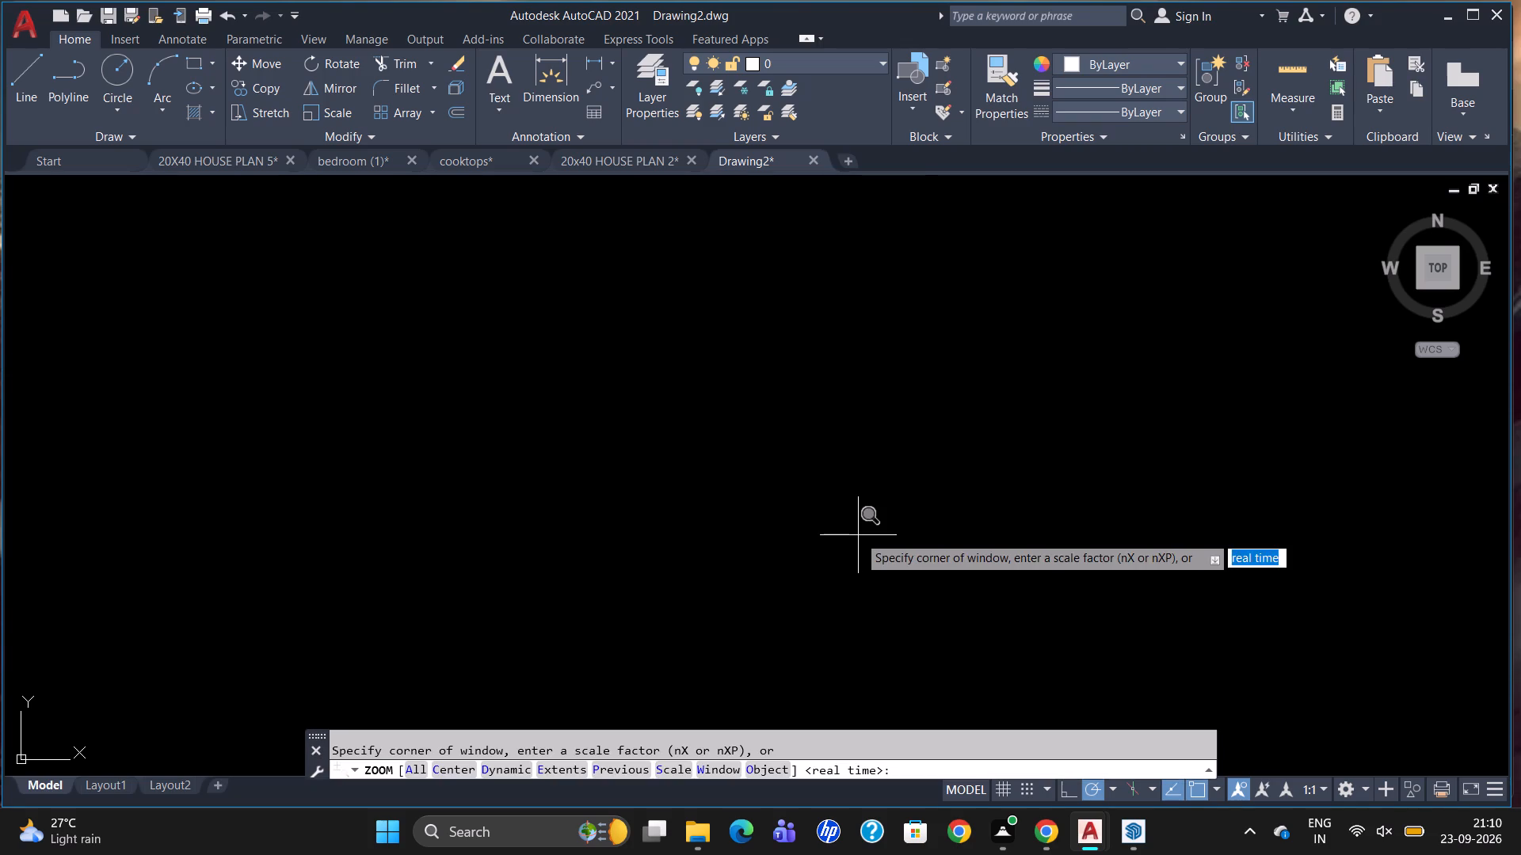
pyautogui.press('a')
pyautogui.press('Return')
pyautogui.write('REC')
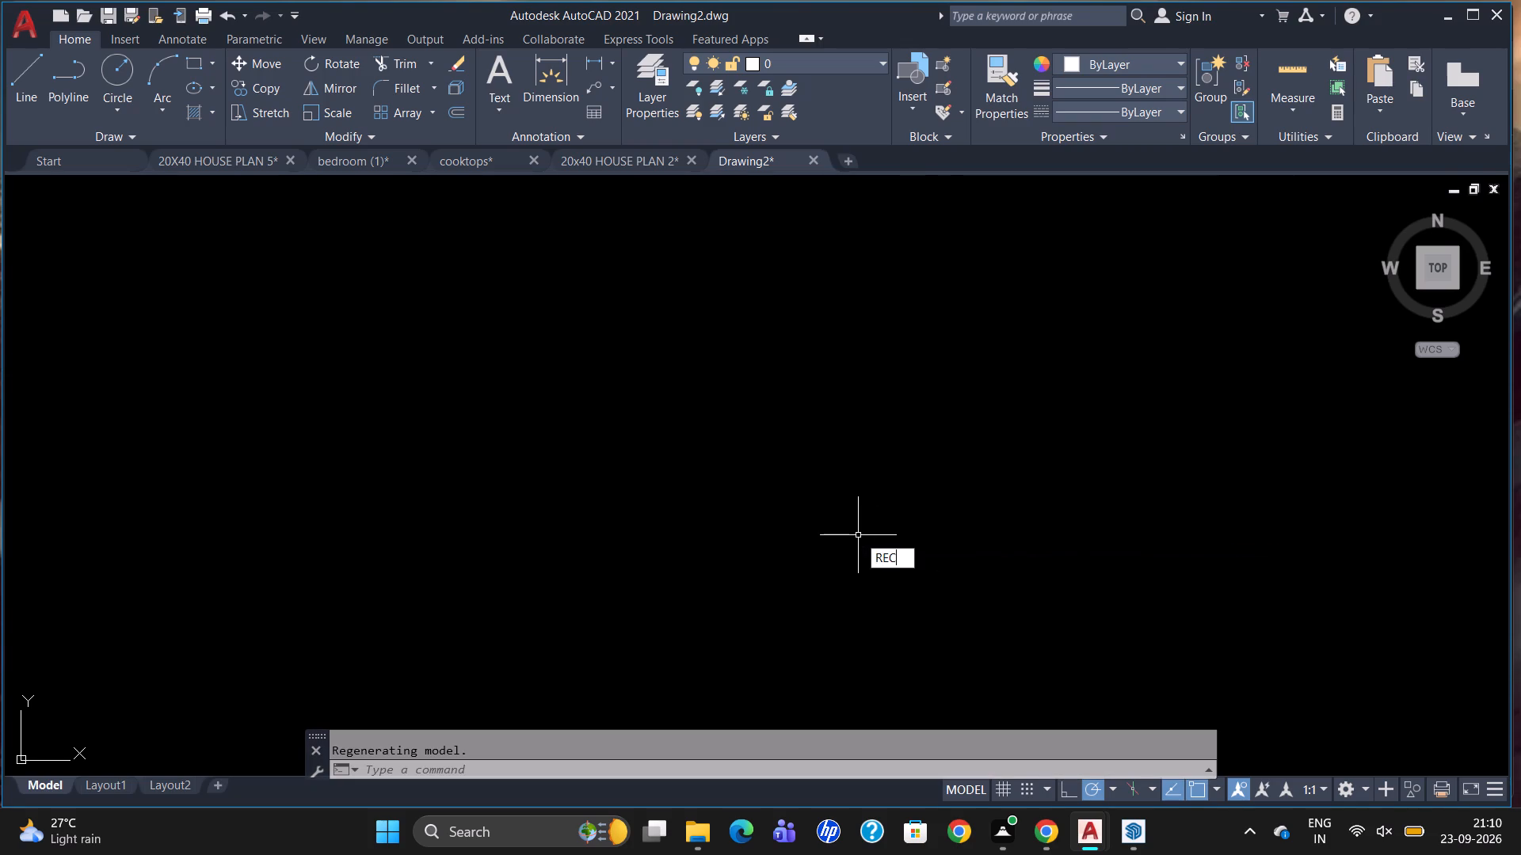
pyautogui.press('Return')
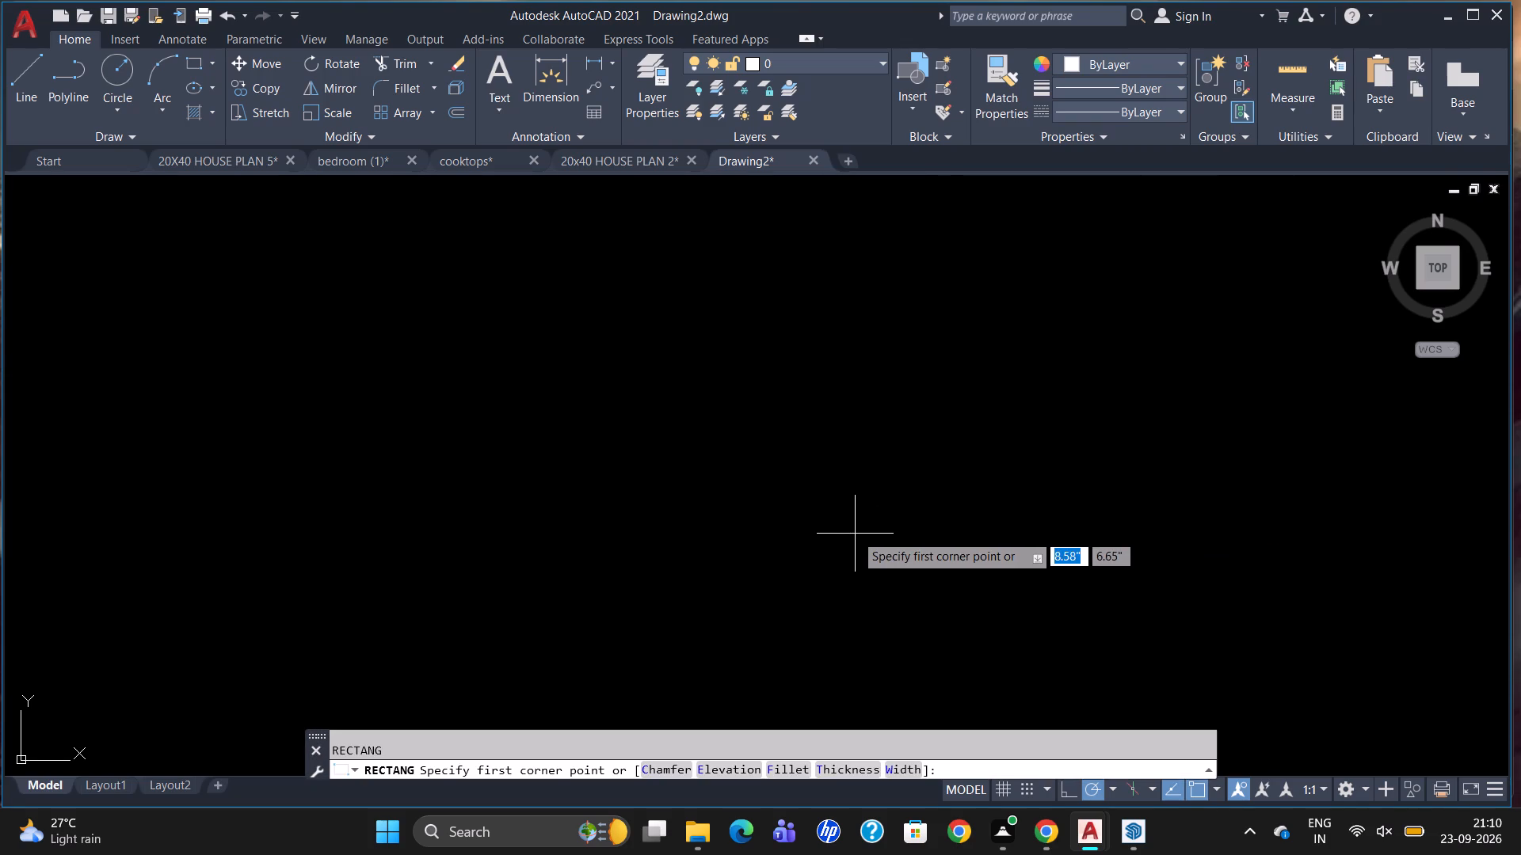
pyautogui.moveTo(605, 298); pyautogui.dragTo(608, 306)
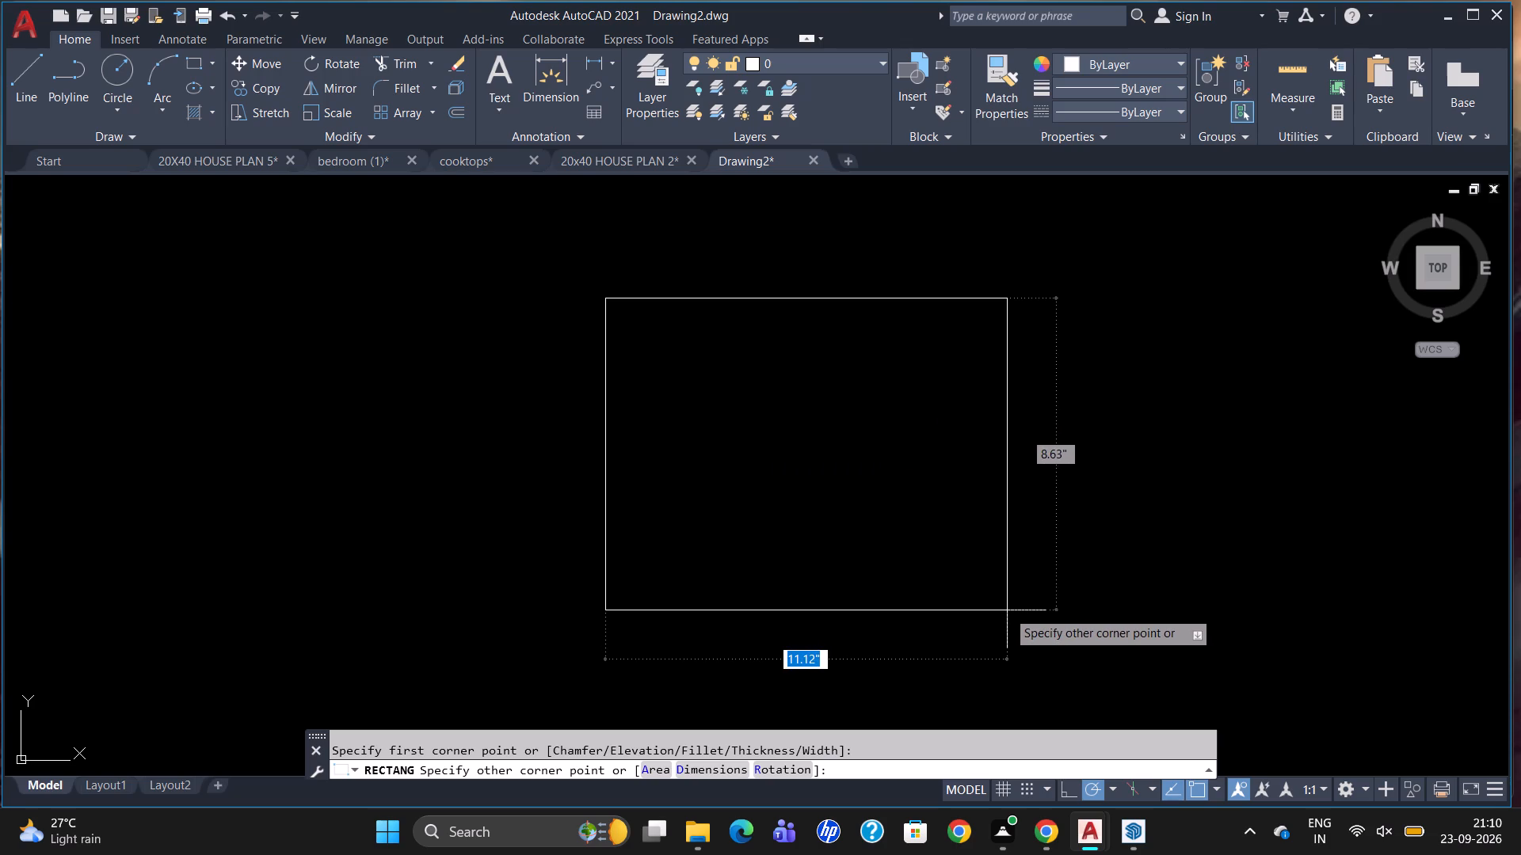
pyautogui.write('33')
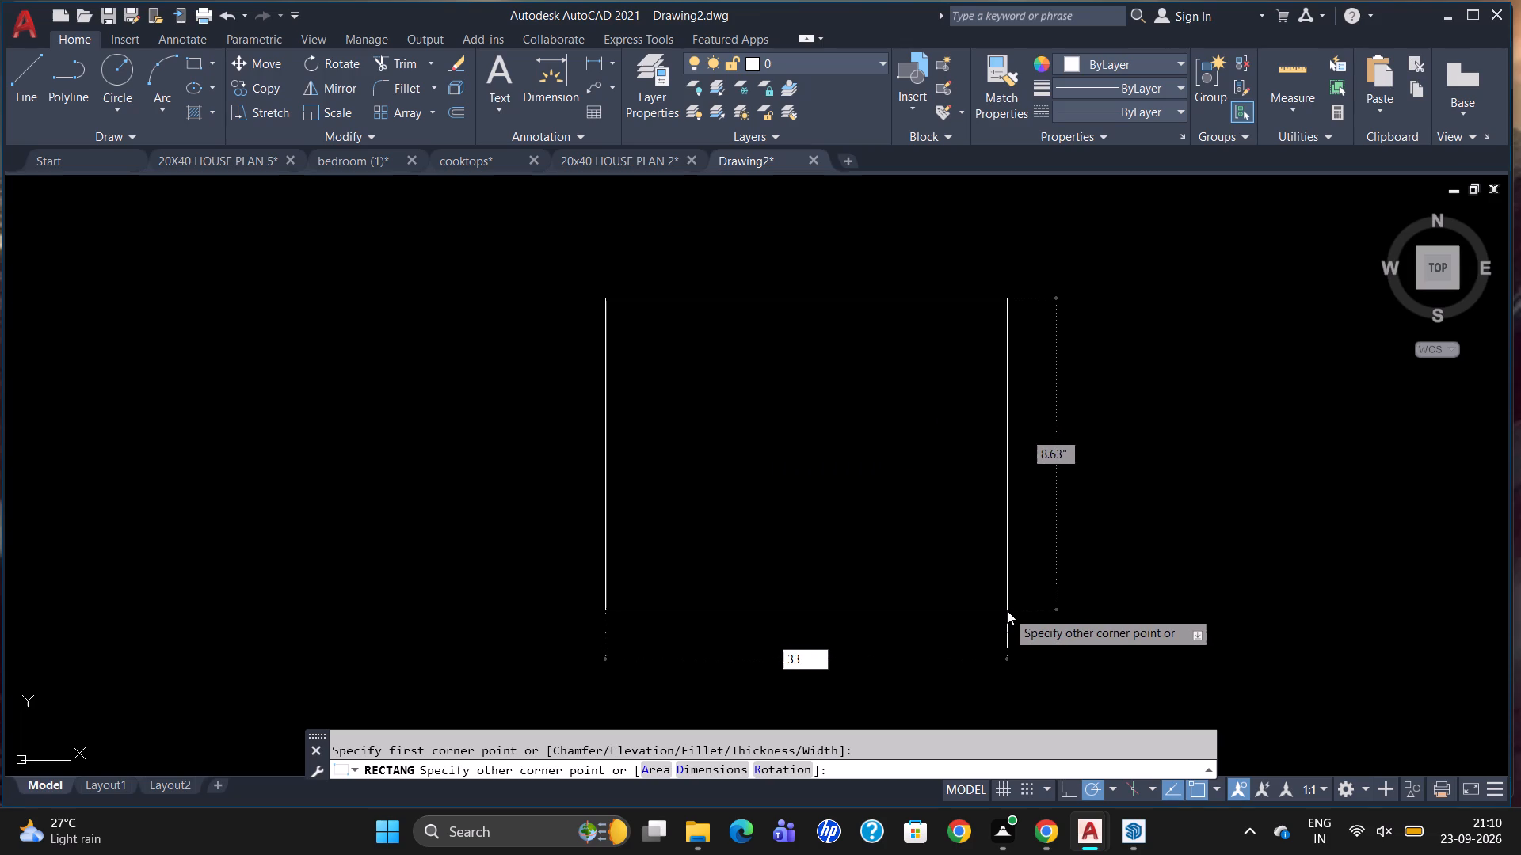
pyautogui.press("'")
pyautogui.press('Tab')
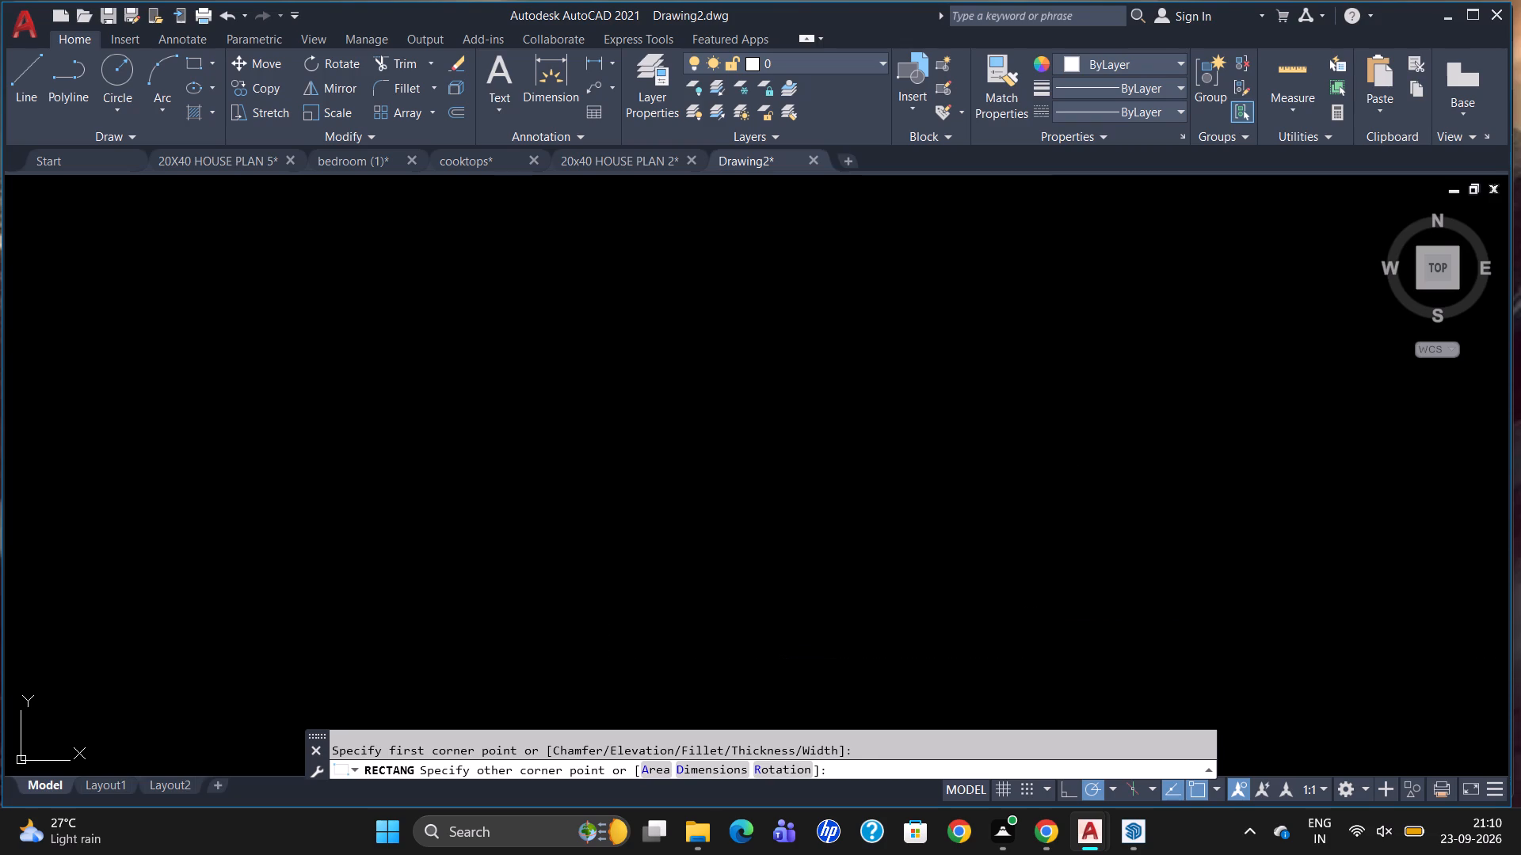
pyautogui.write("21'")
pyautogui.press('Return')
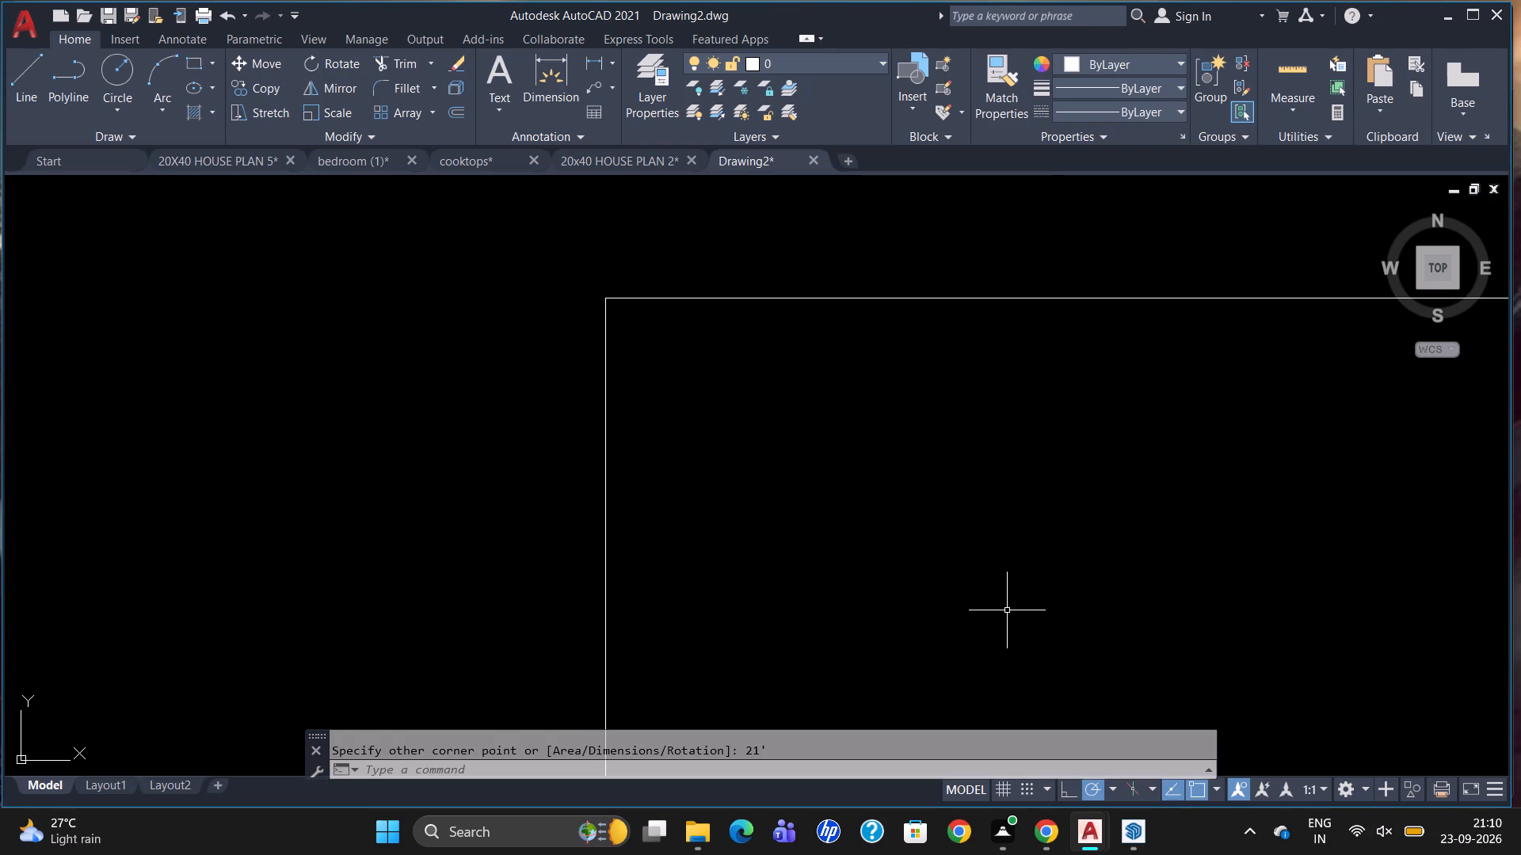
pyautogui.press('Escape')
# Move the UCS origin off the rectangle to a free point just outside its upper-left corner.
pyautogui.scroll(-6, 867, 458)
pyautogui.scroll(-4, 861, 390)
pyautogui.scroll(2, 943, 432)
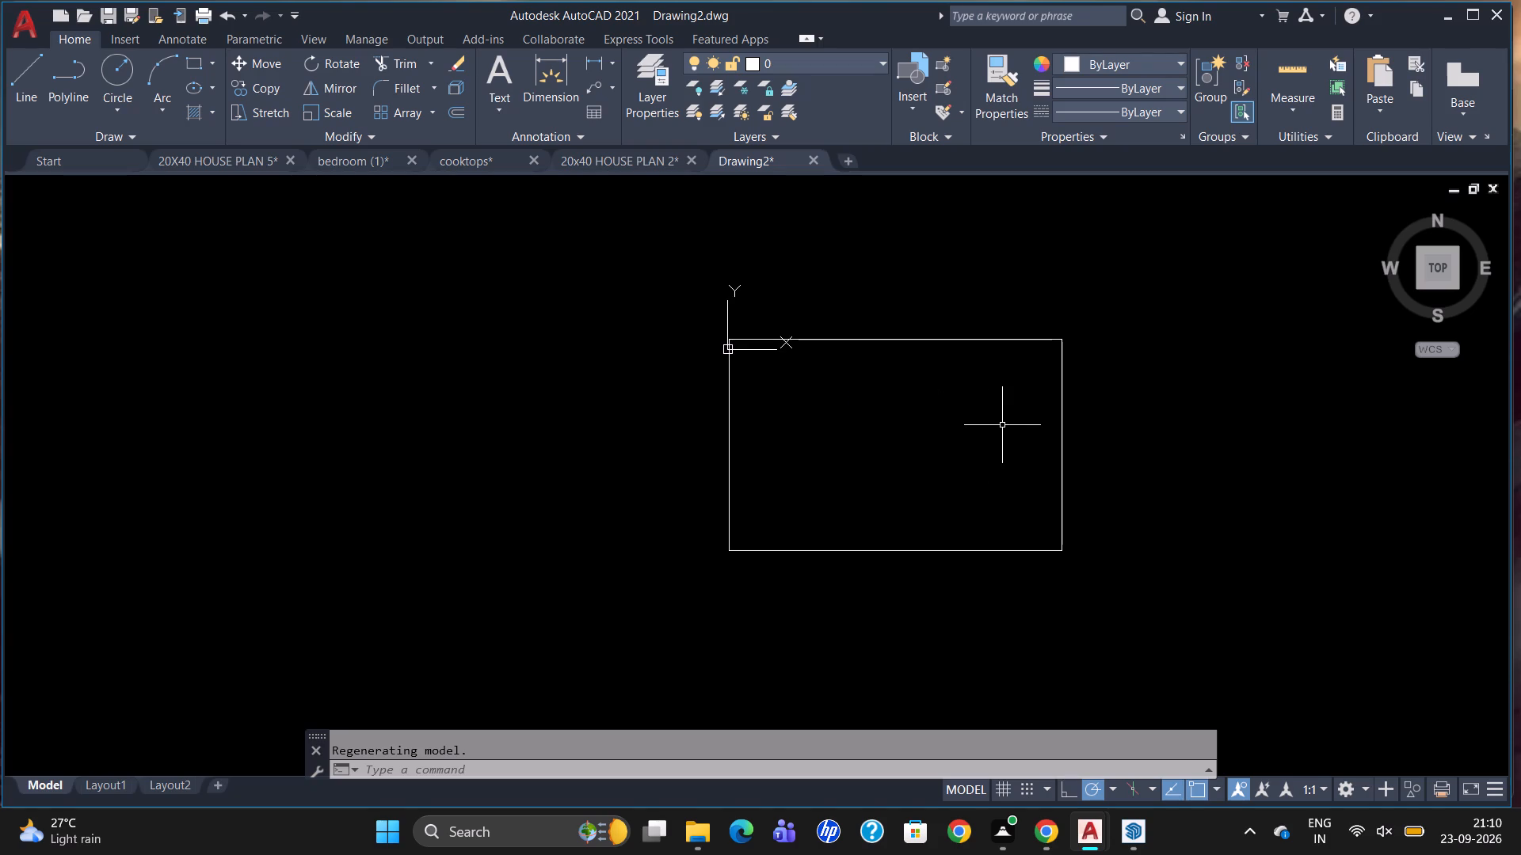
pyautogui.scroll(1, 1002, 425)
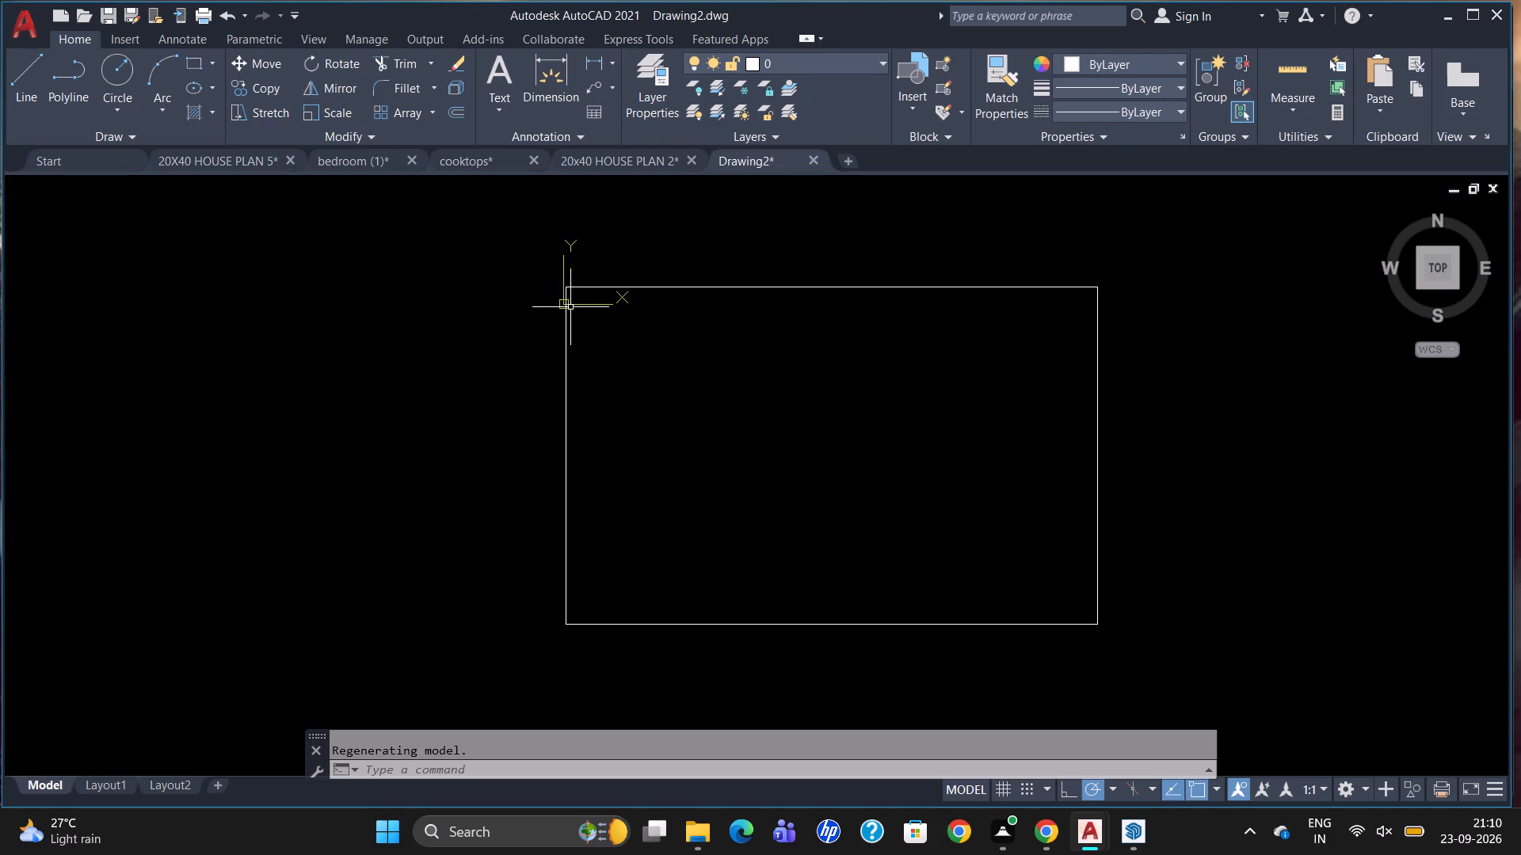
pyautogui.click(563, 301)
pyautogui.moveTo(566, 304); pyautogui.dragTo(563, 313)
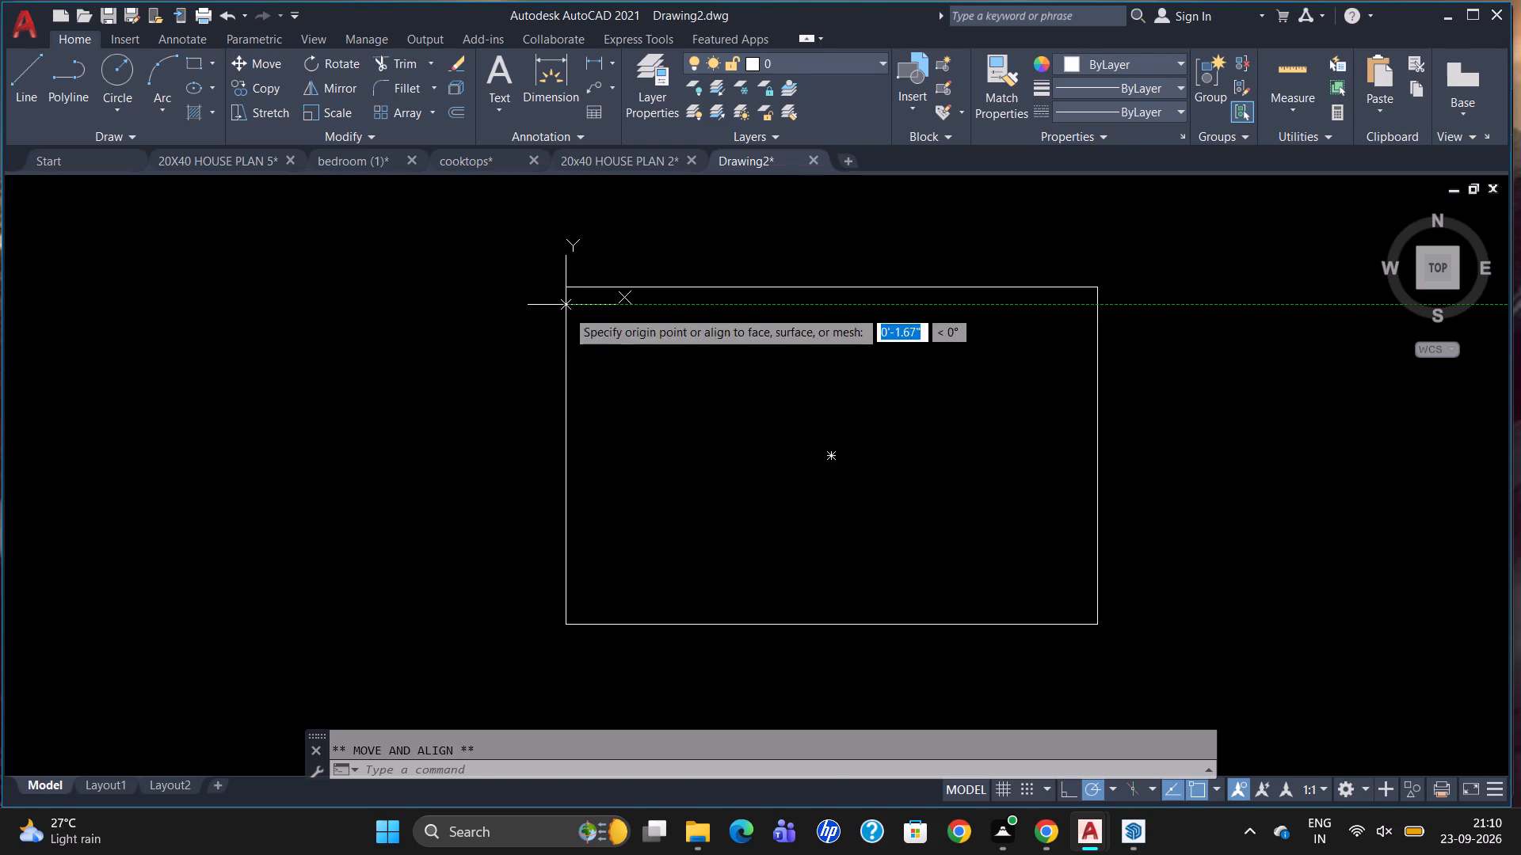
pyautogui.moveTo(563, 313); pyautogui.dragTo(461, 318)
pyautogui.click(459, 318)
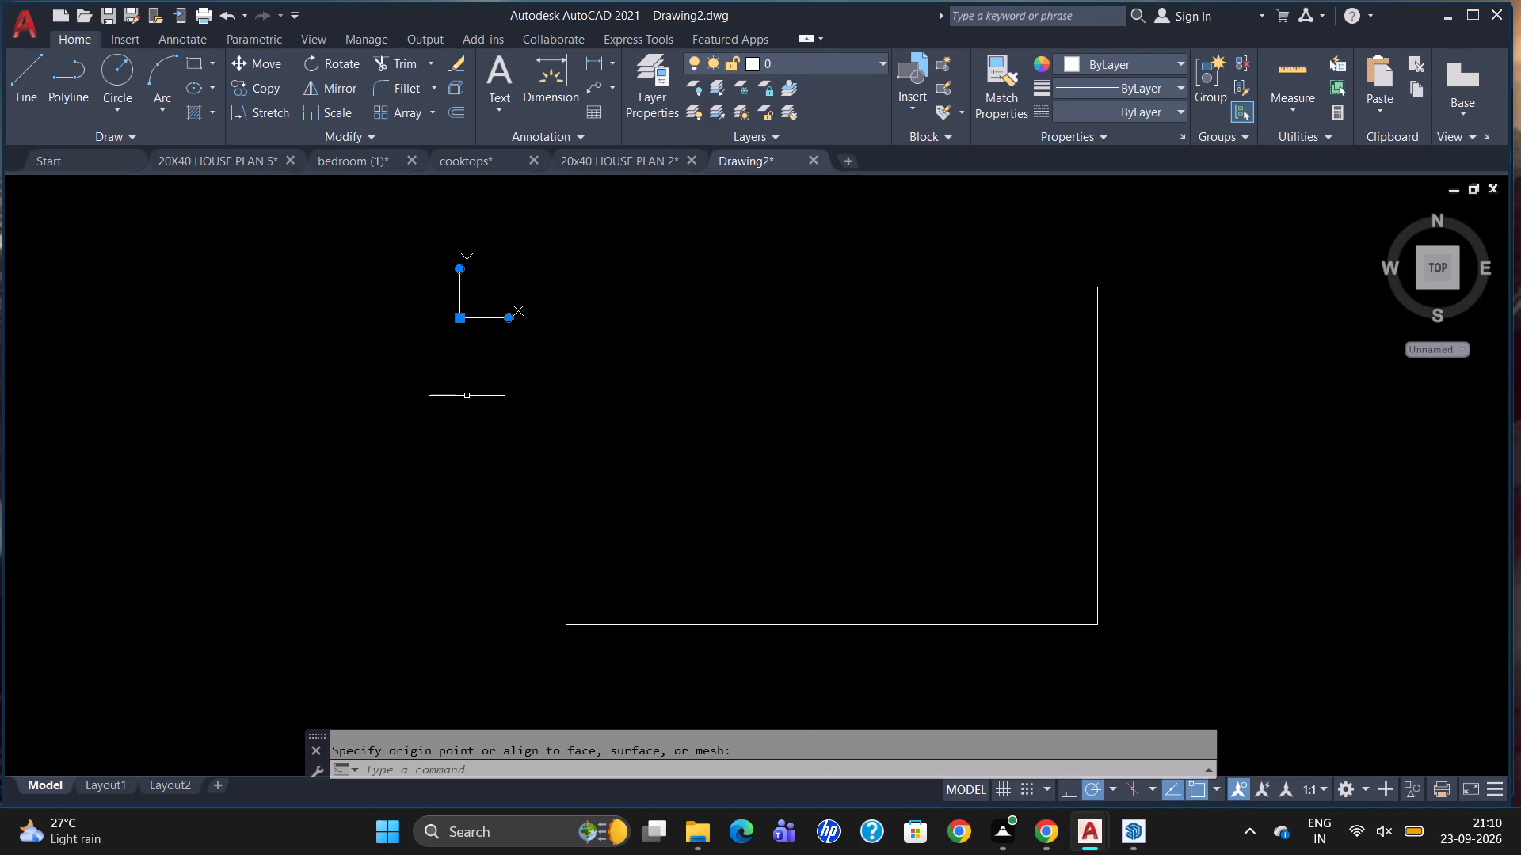
pyautogui.press('Escape')
# Offset the rectangle inward by 9 inches to form the outer wall thickness.
pyautogui.press('o')
pyautogui.press('Return')
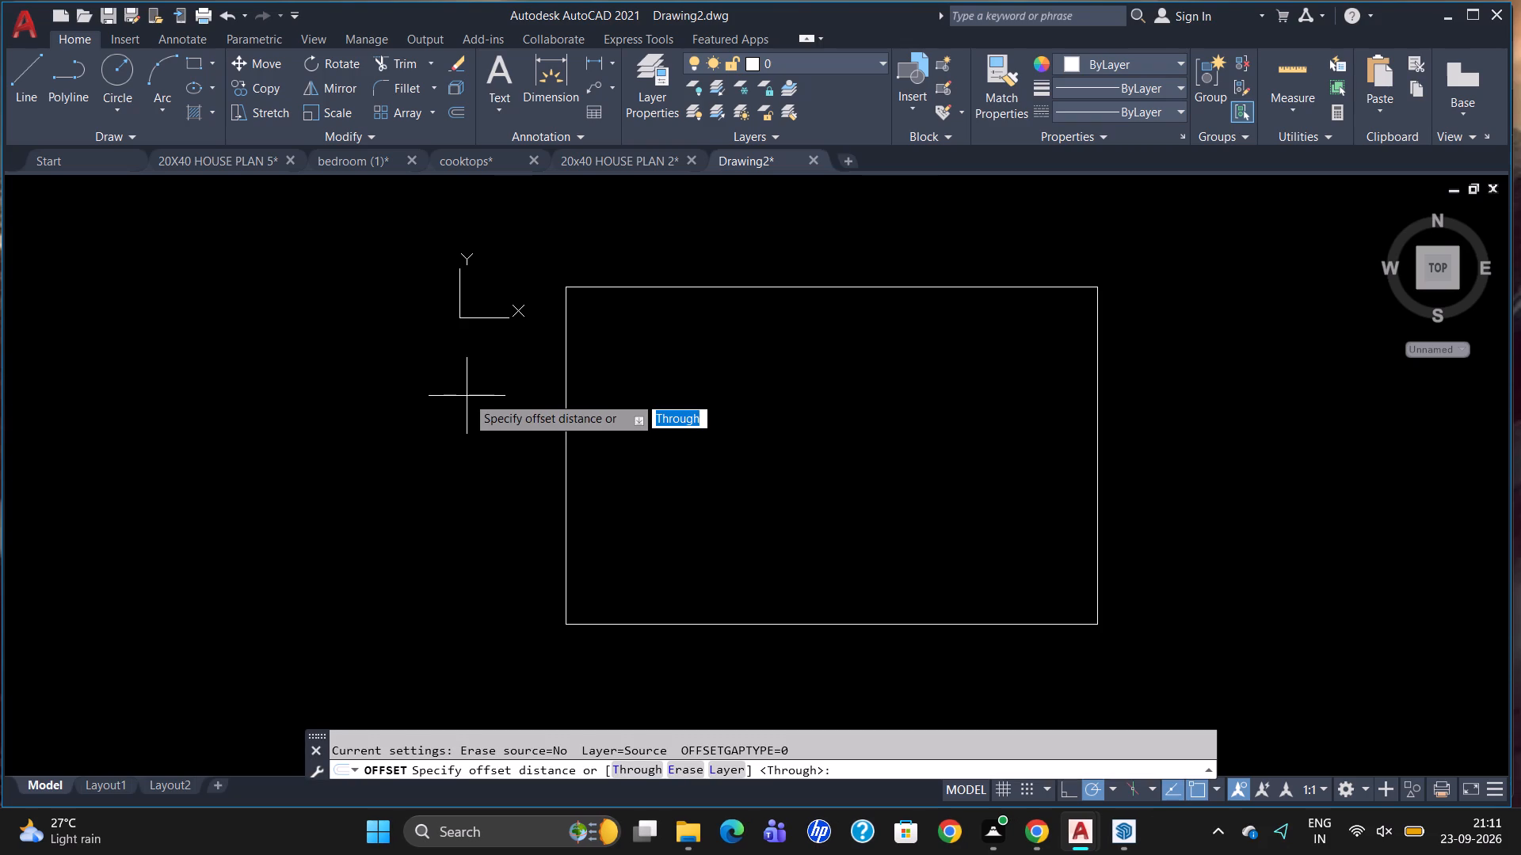
pyautogui.press('9')
pyautogui.press('Return')
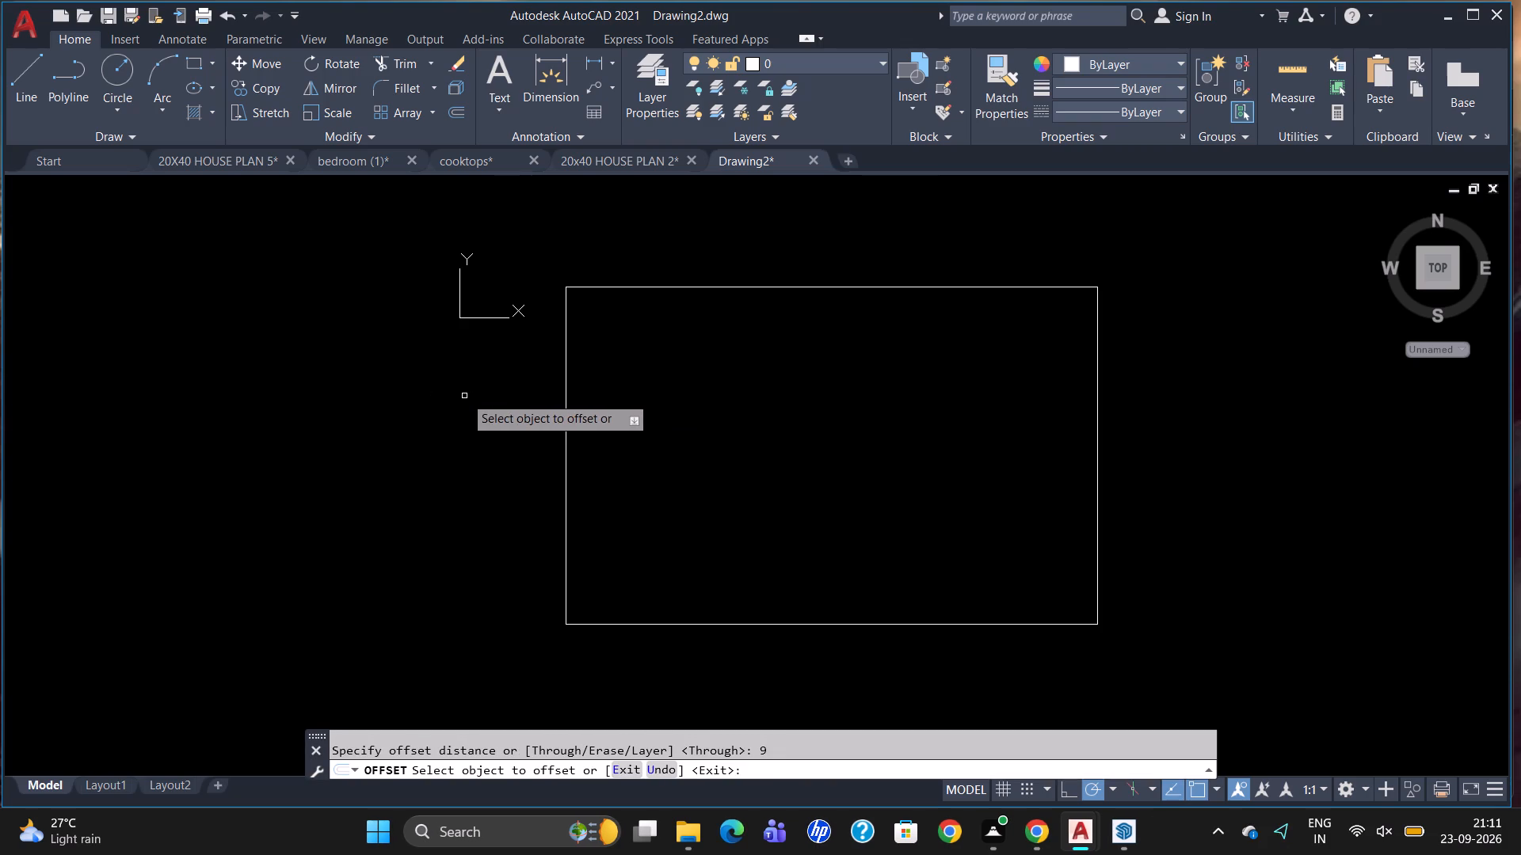
pyautogui.moveTo(853, 287); pyautogui.dragTo(863, 338)
pyautogui.click(863, 356)
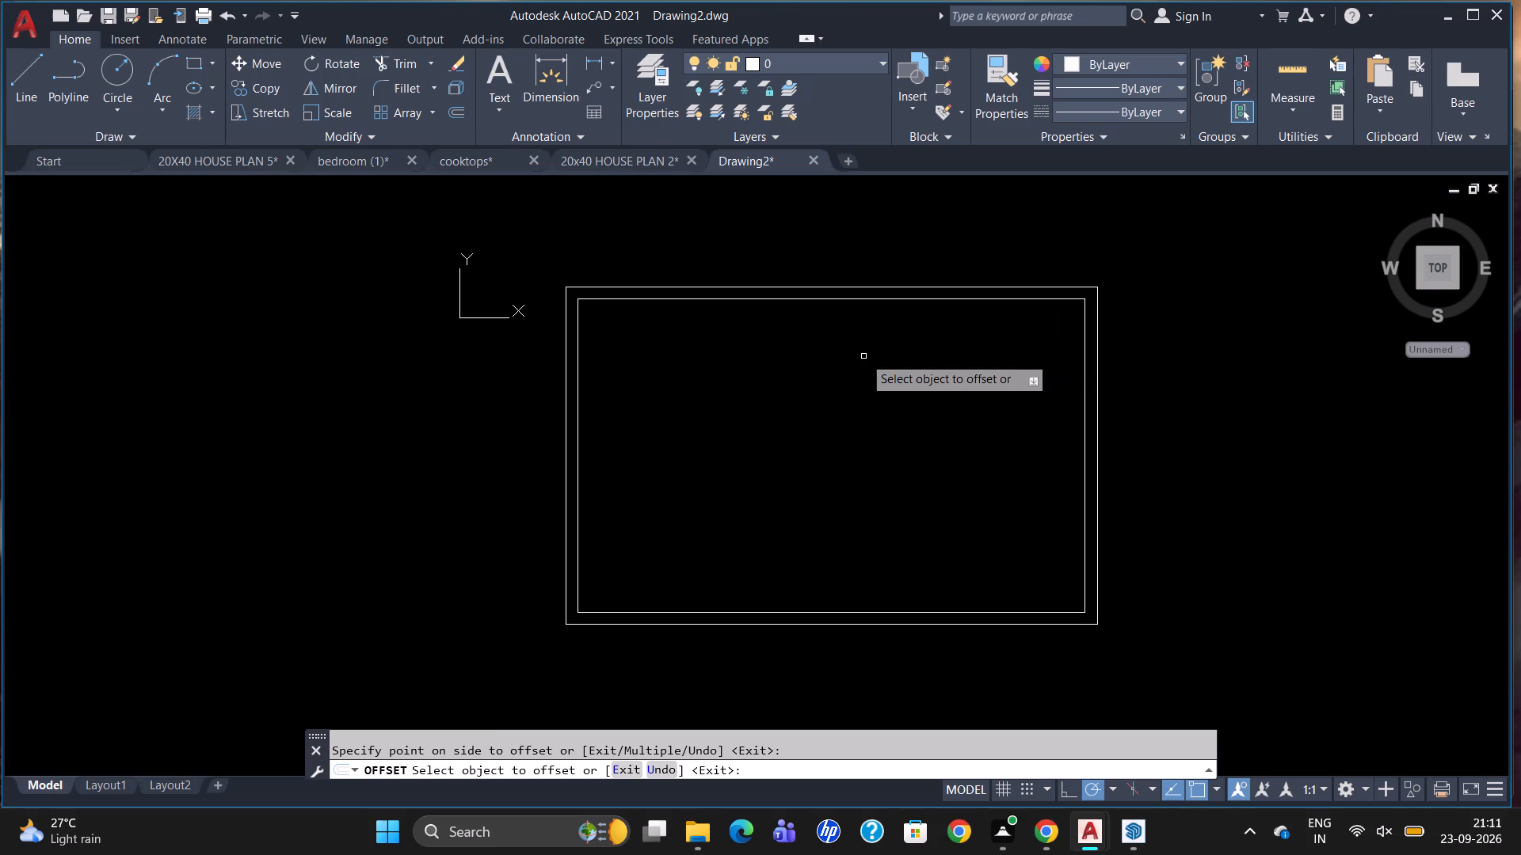
pyautogui.press('Escape')
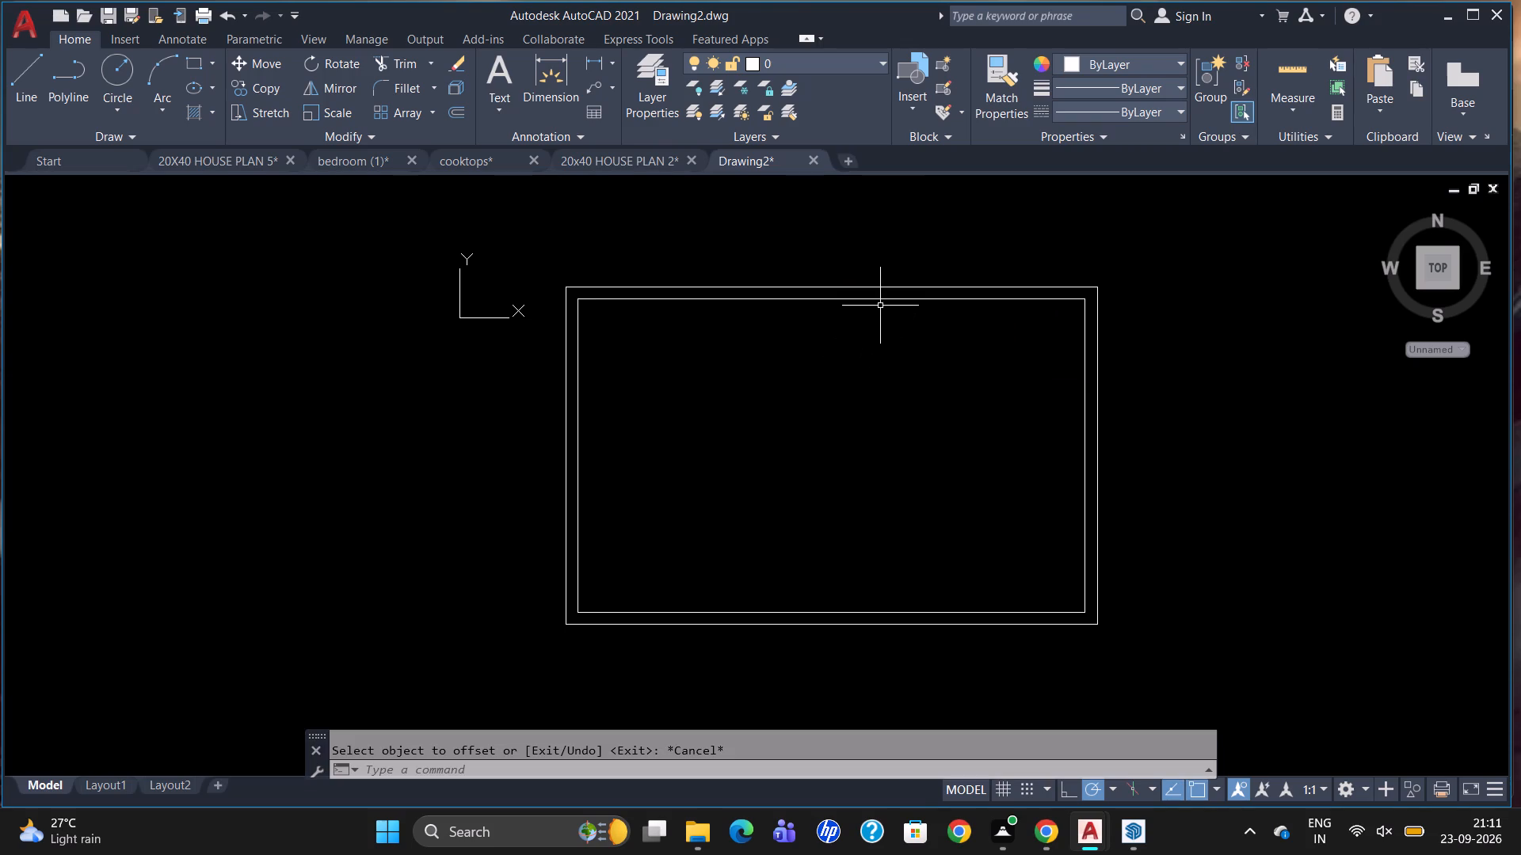
# Explode the inner and outer wall rectangles into separate lines.
pyautogui.click(882, 298)
pyautogui.press('x')
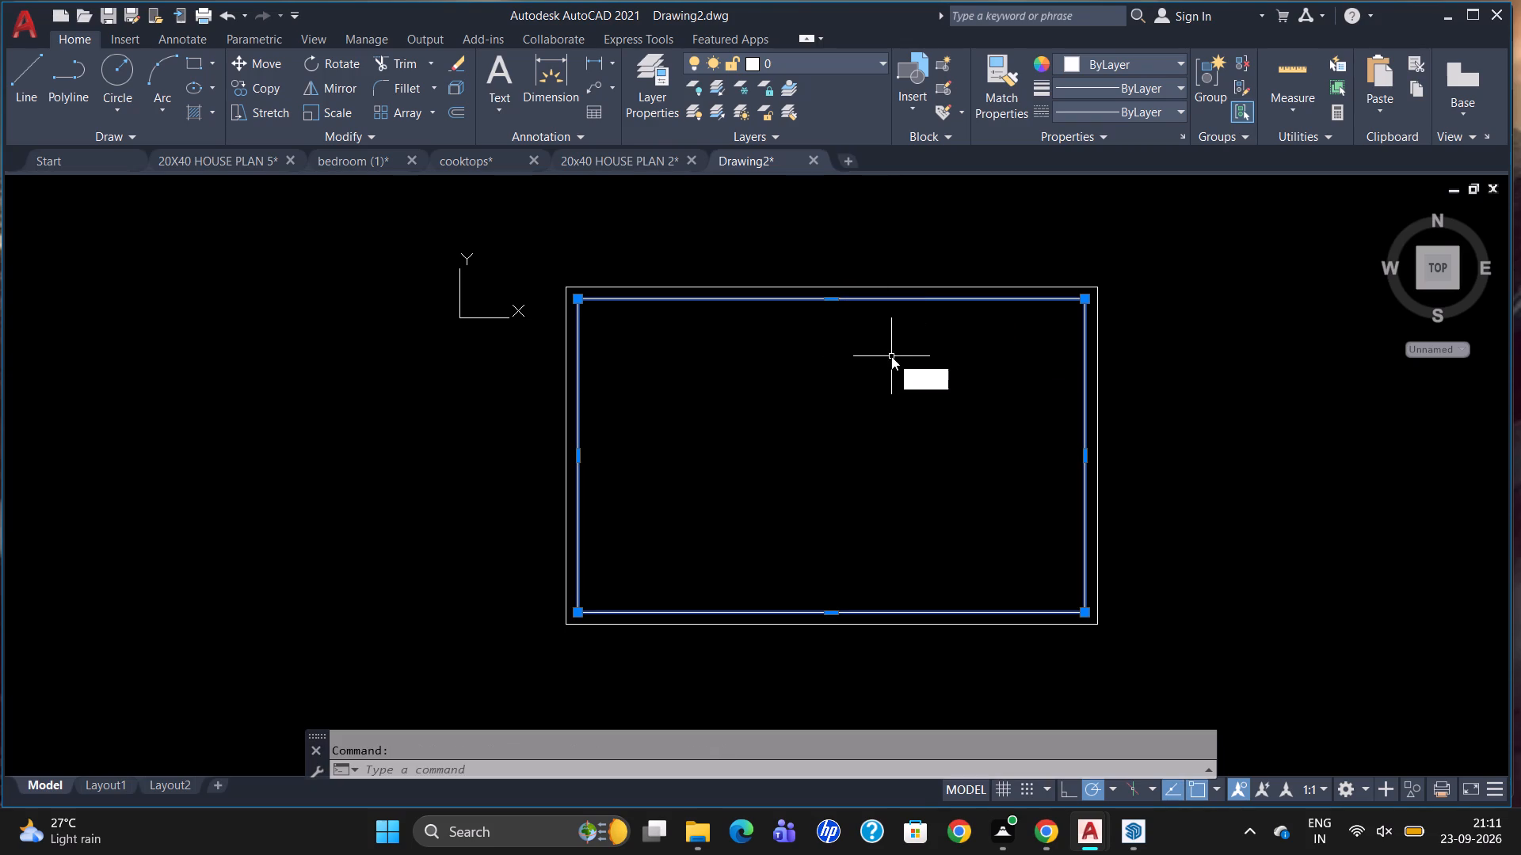
pyautogui.press('Return')
pyautogui.moveTo(909, 286); pyautogui.dragTo(913, 297)
pyautogui.press('x')
pyautogui.press('Return')
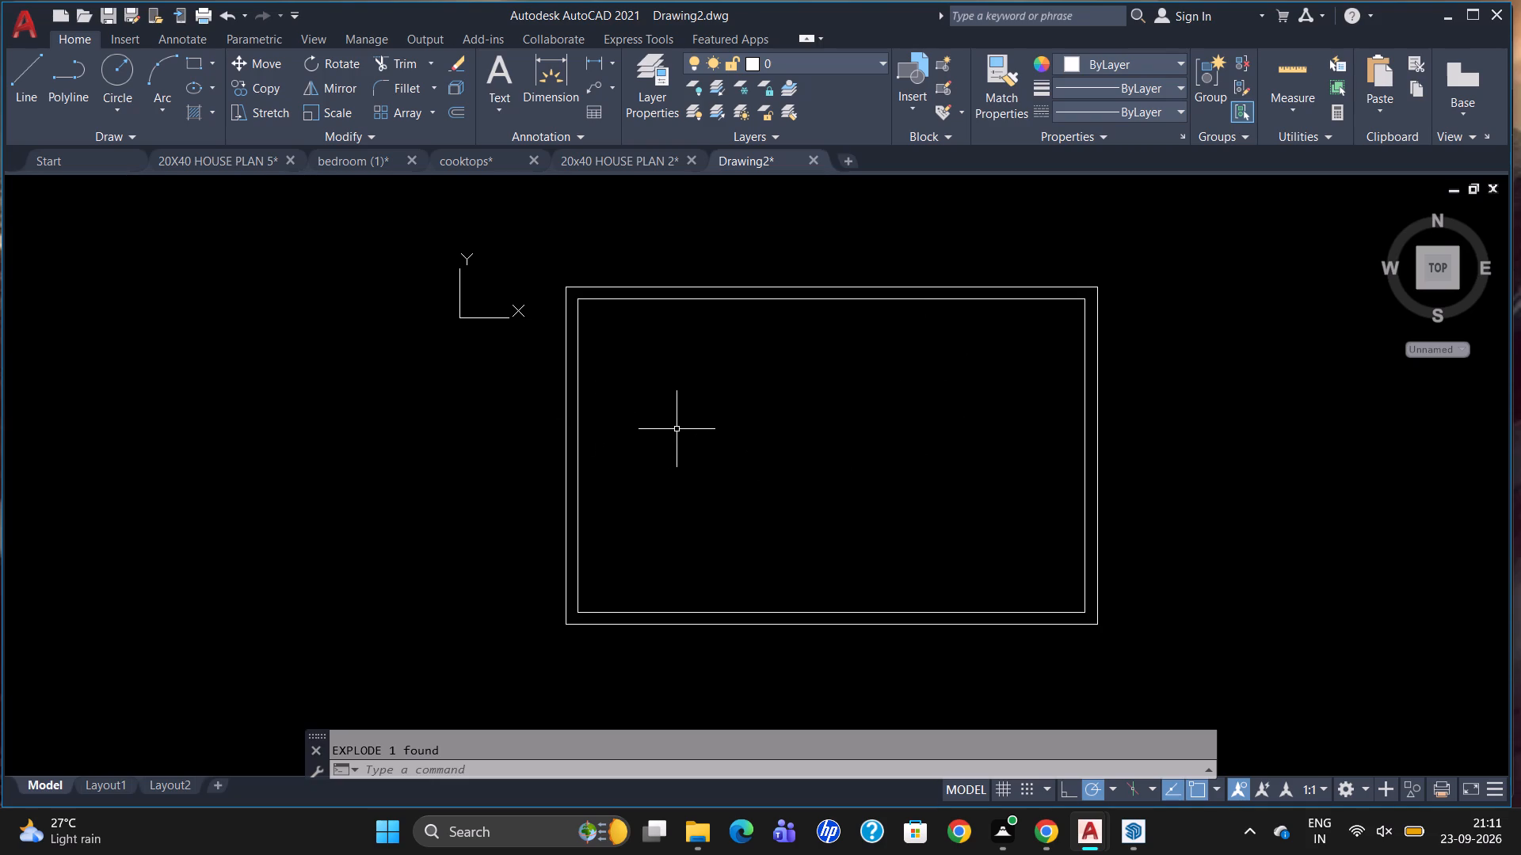
# Offset the inner left wall line 11' to the right, and offset the new line 4" to form the first partition wall.
pyautogui.press('o')
pyautogui.press('Return')
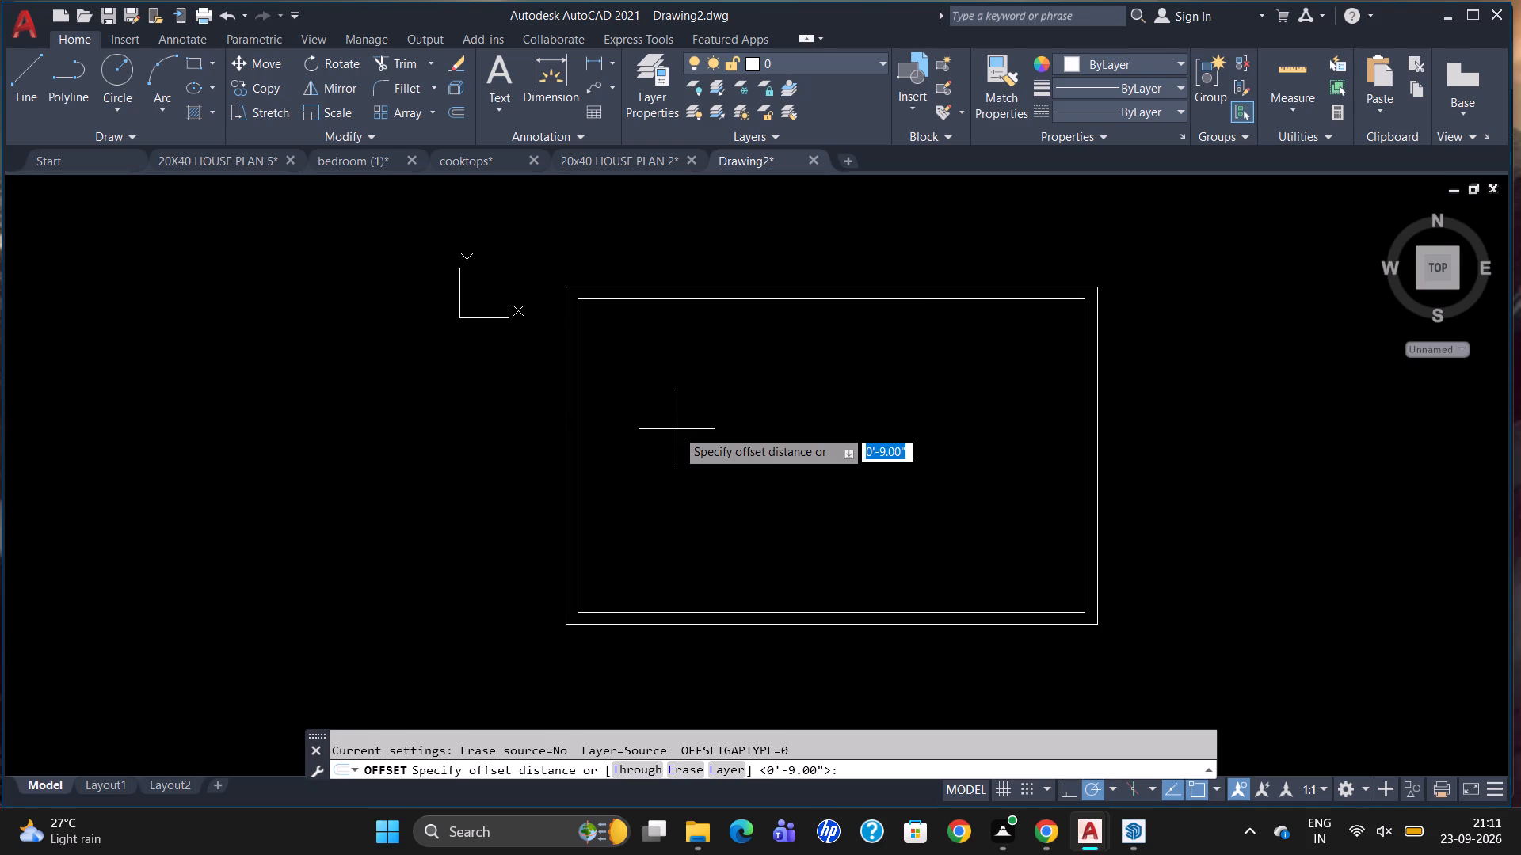
pyautogui.write('11')
pyautogui.press("'")
pyautogui.press('Return')
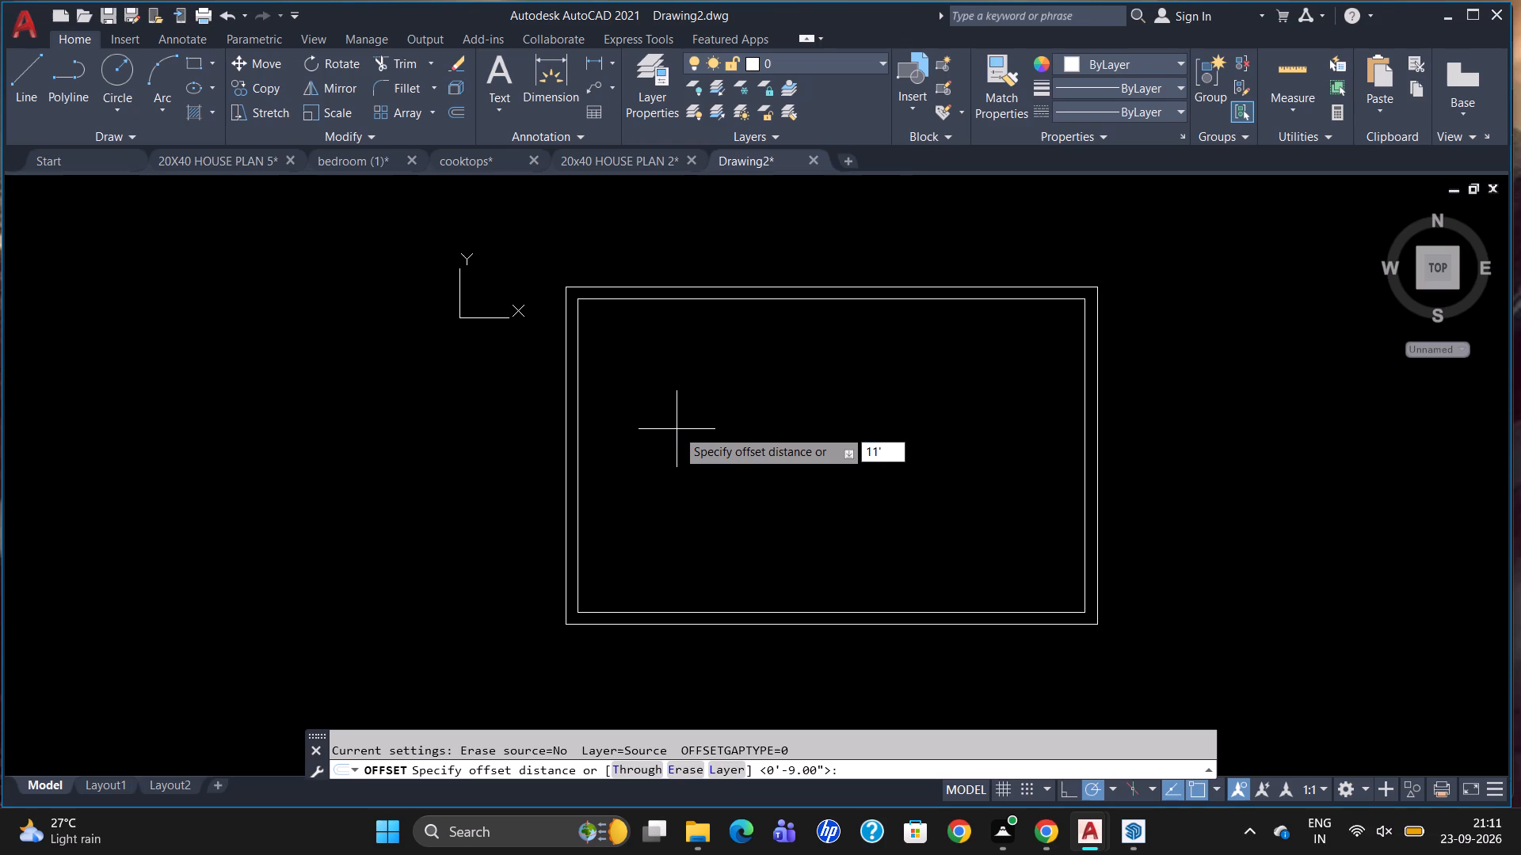
pyautogui.click(580, 503)
pyautogui.click(695, 503)
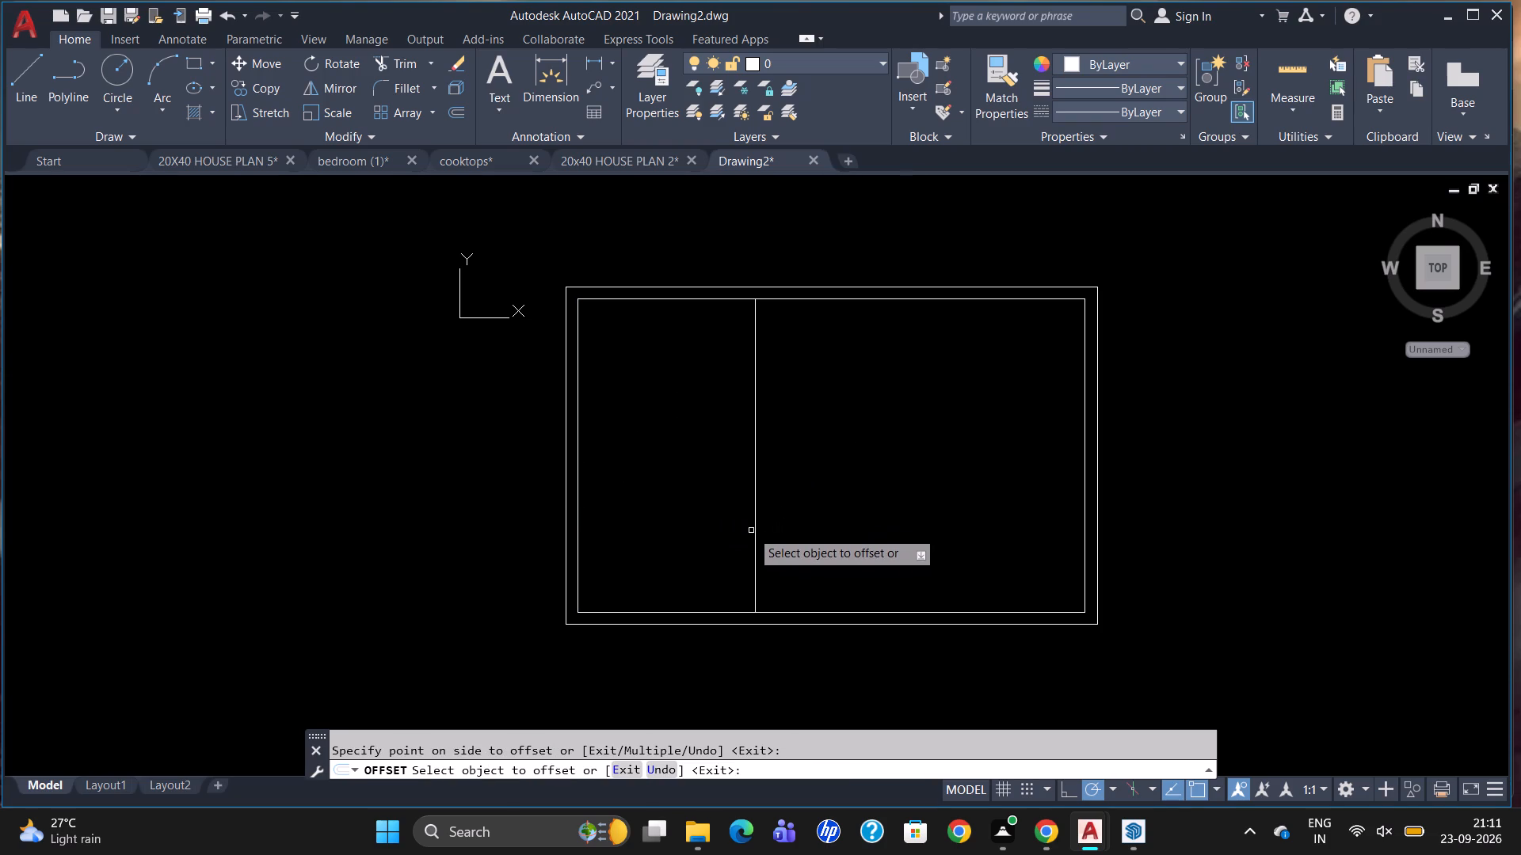
pyautogui.moveTo(752, 526); pyautogui.dragTo(768, 526)
pyautogui.click(754, 516)
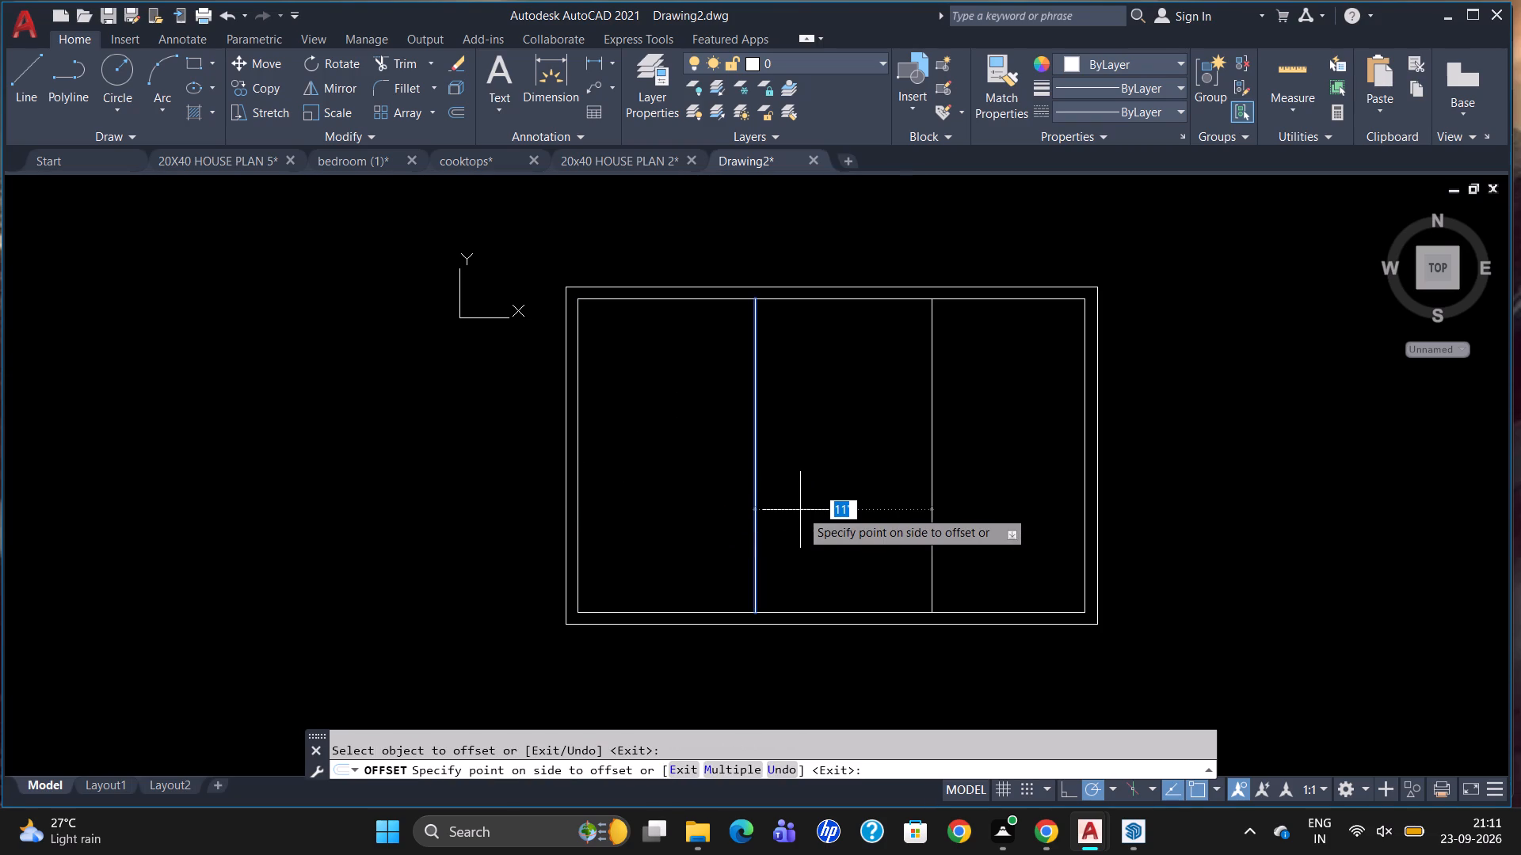
pyautogui.press('4')
pyautogui.press('Return')
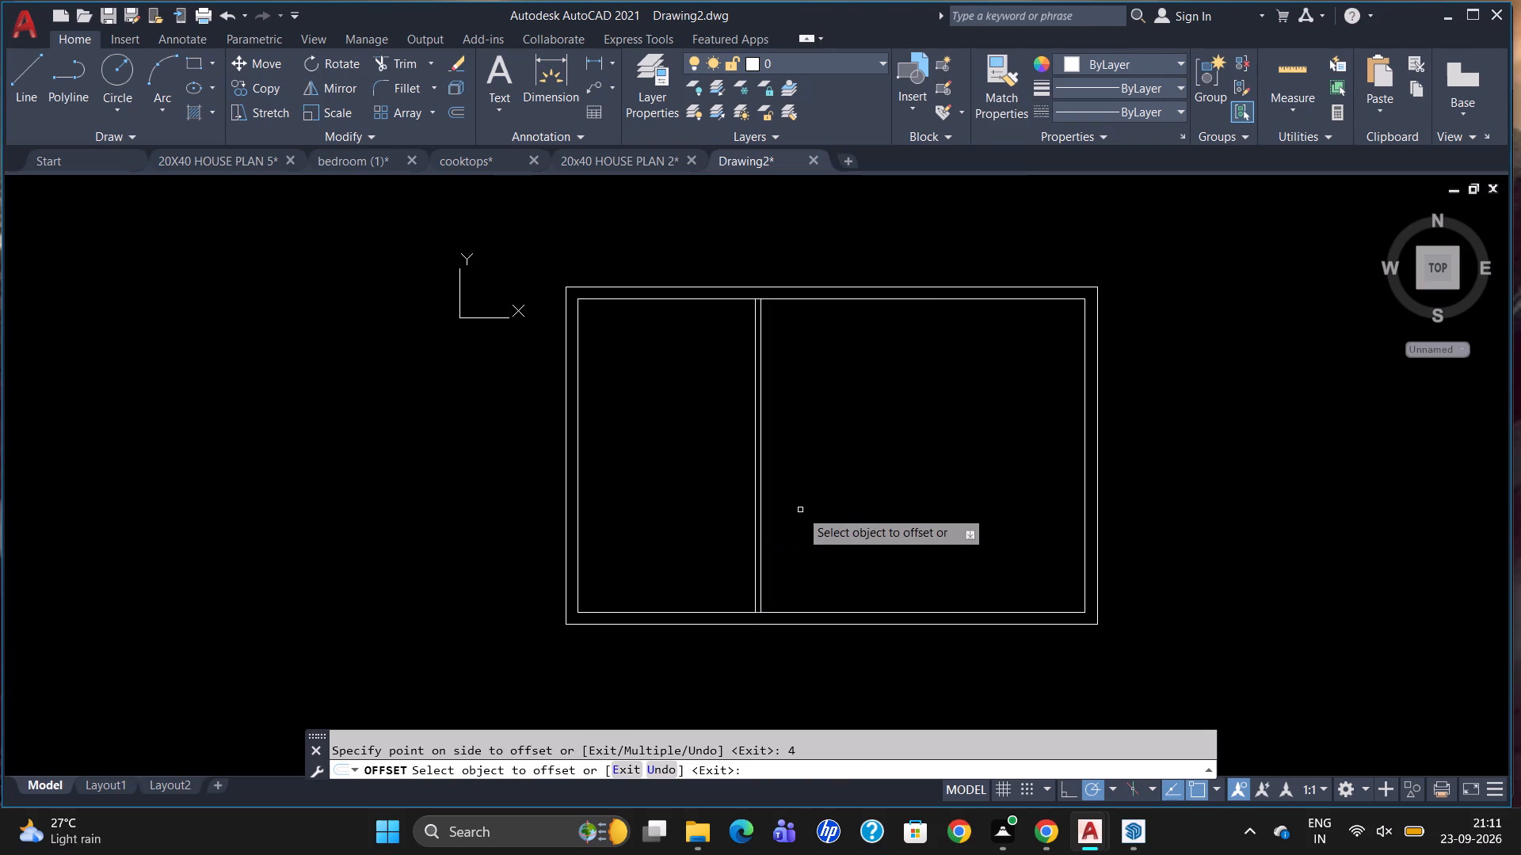
# Offset the first partition's right line 4'4" to the right, and offset the result 4" to form the second partition wall.
pyautogui.click(762, 455)
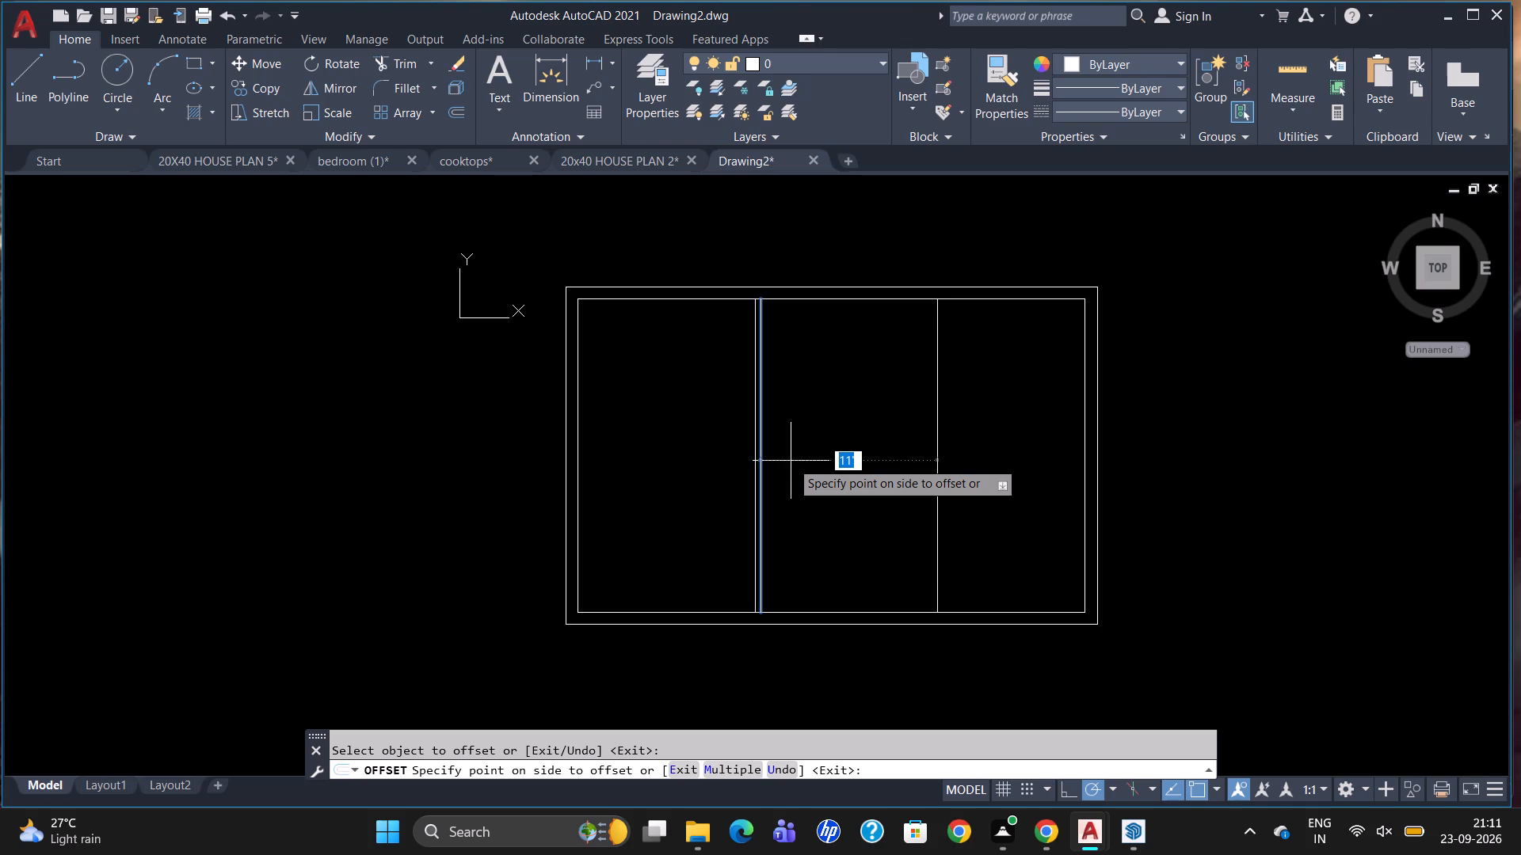
pyautogui.write('4\'4"')
pyautogui.press('Return')
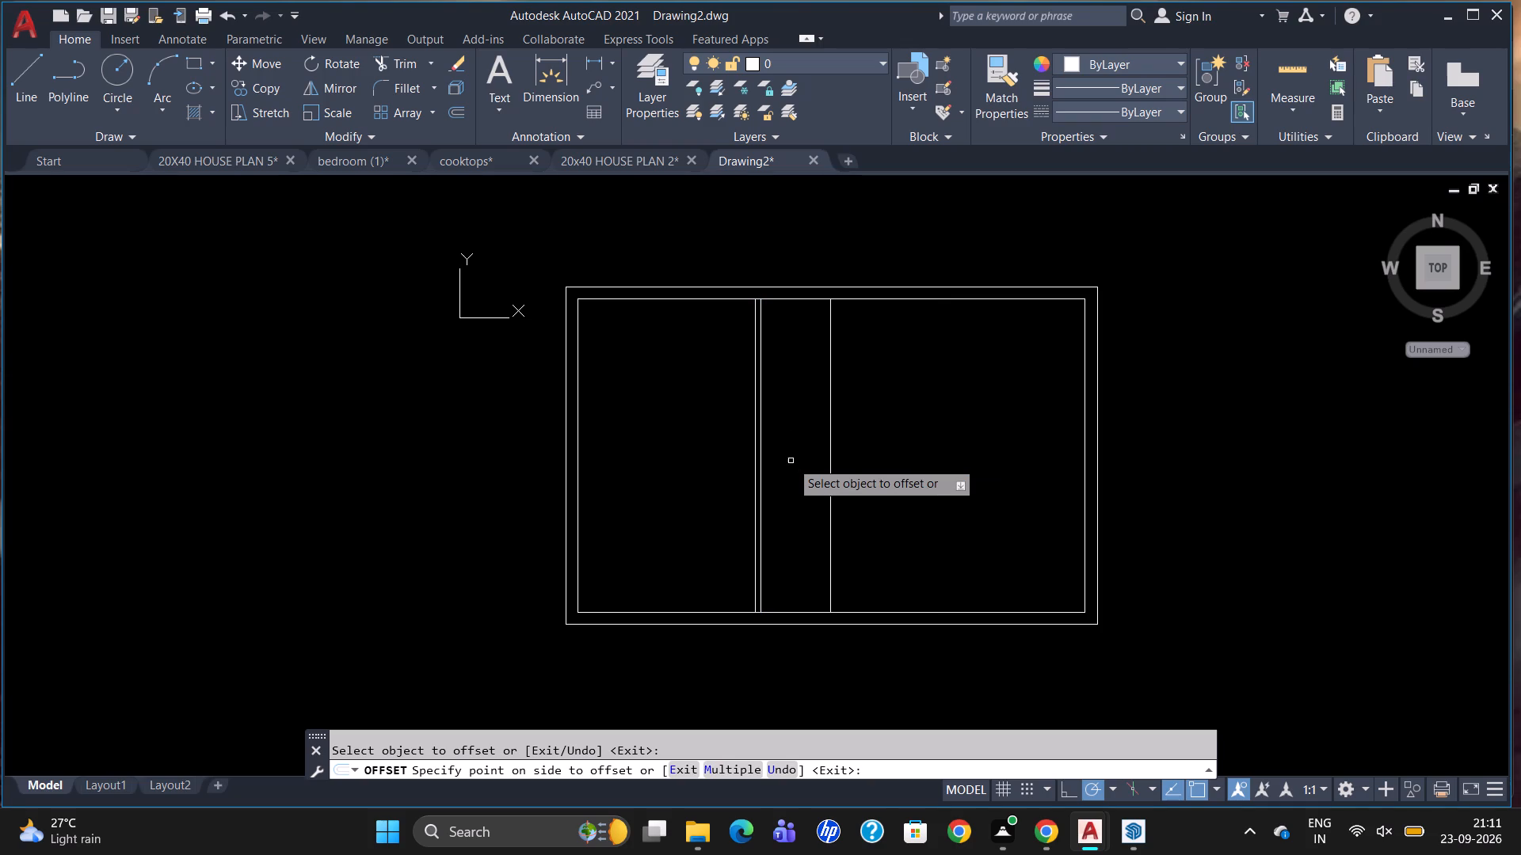
pyautogui.click(832, 450)
pyautogui.press('4')
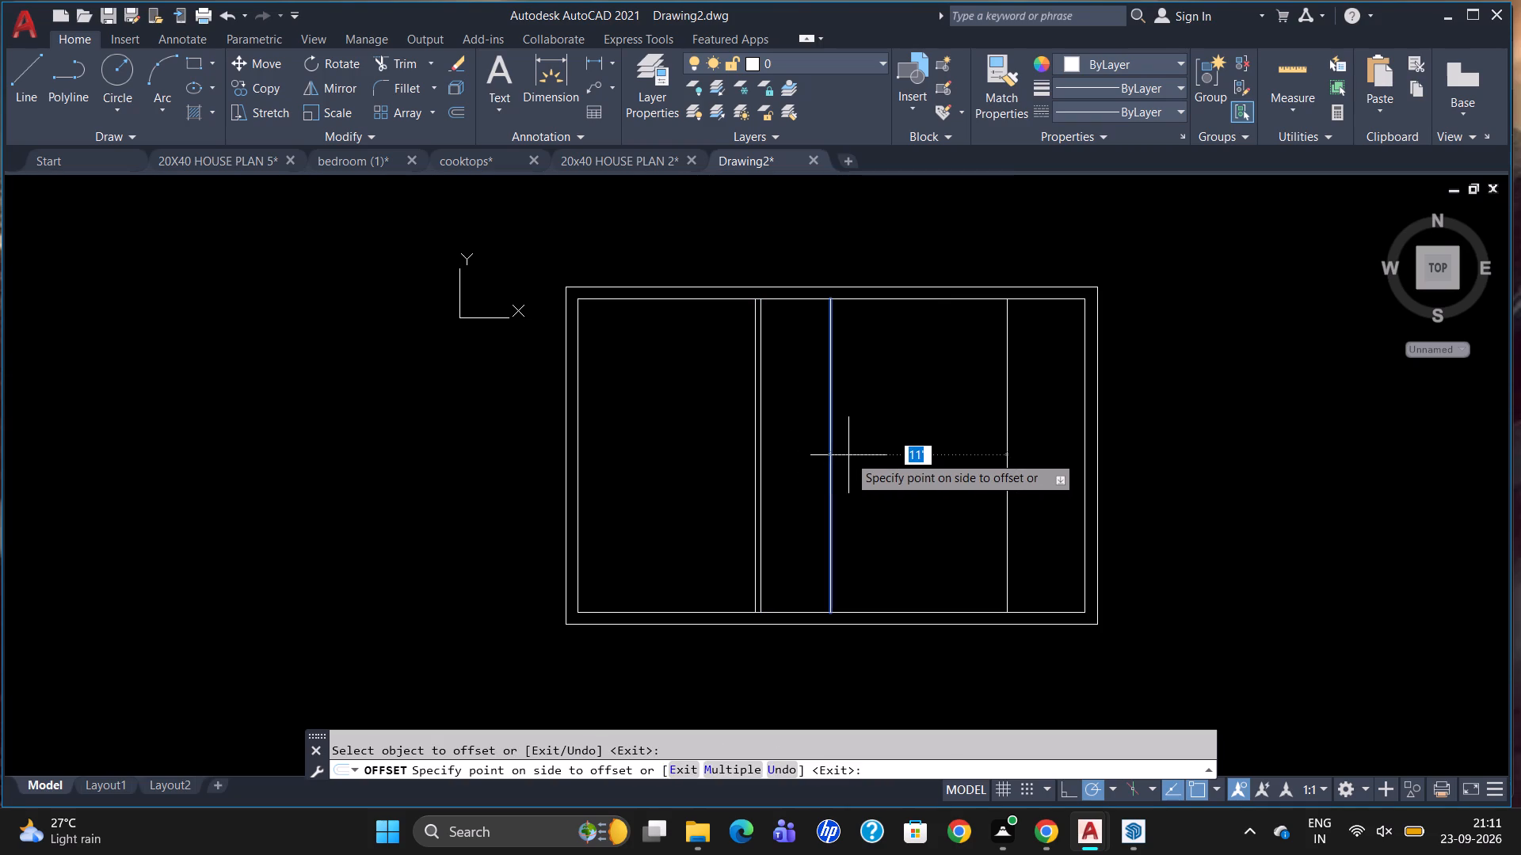
pyautogui.press('Return')
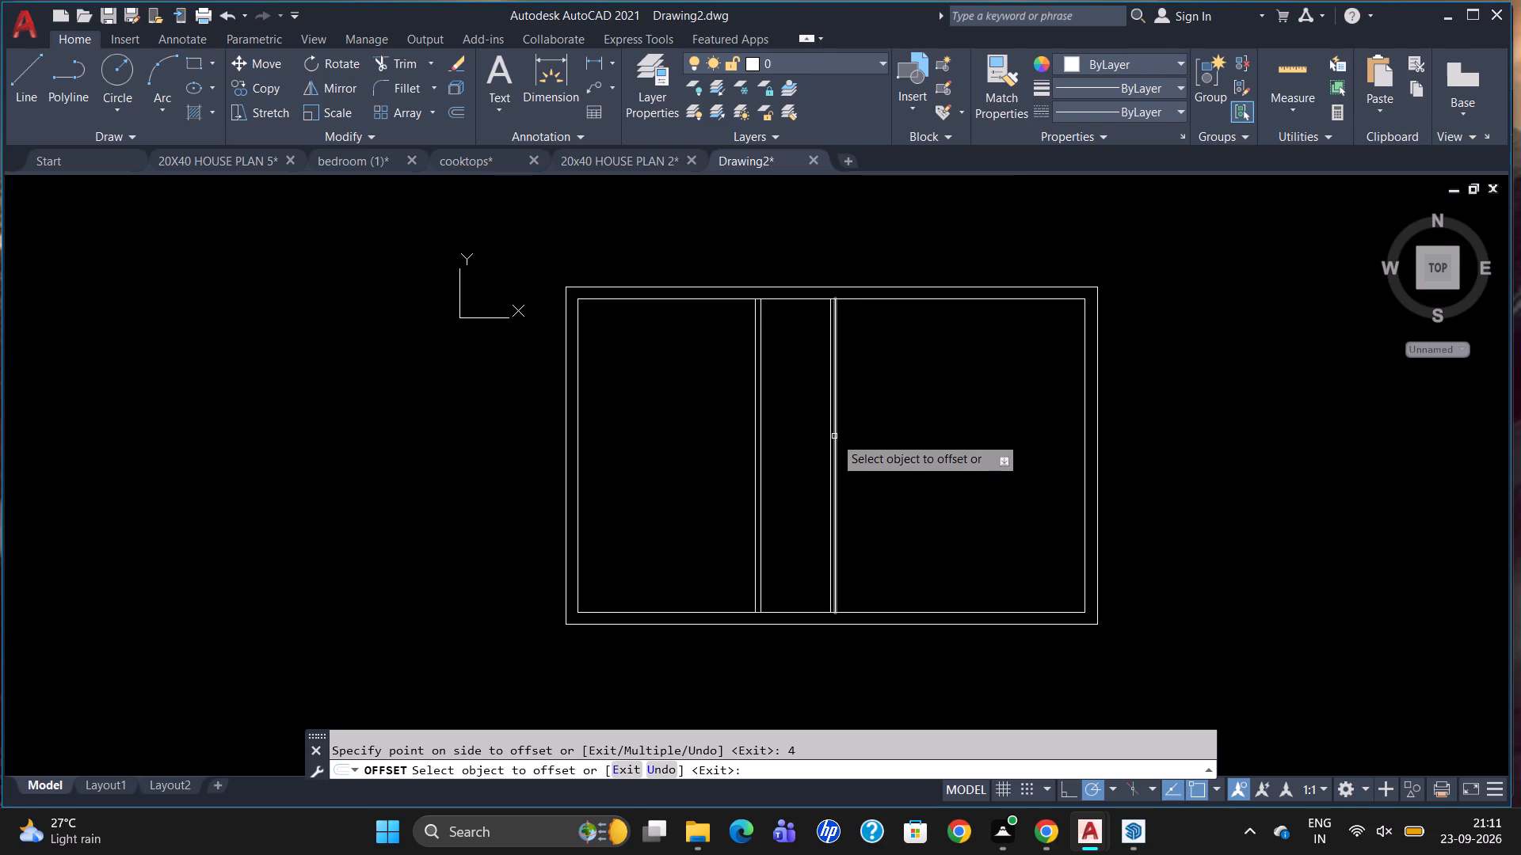
# Offset the second partition's right line 9'4" to the right, and offset the result 9" to form the third partition wall.
pyautogui.click(834, 436)
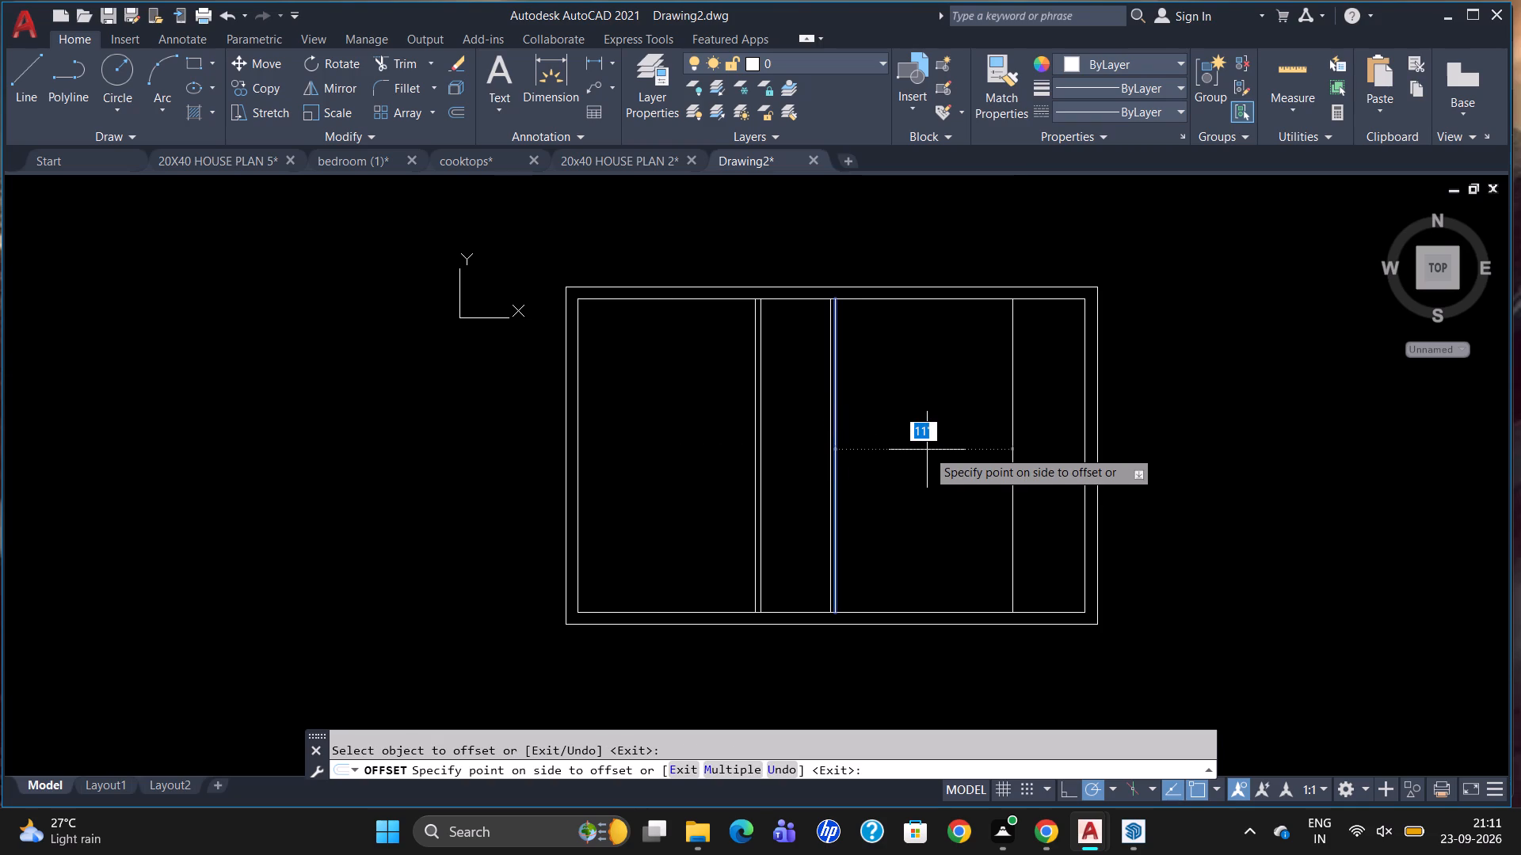
pyautogui.write("9'4")
pyautogui.hotkey('shift', '"')
pyautogui.press('Return')
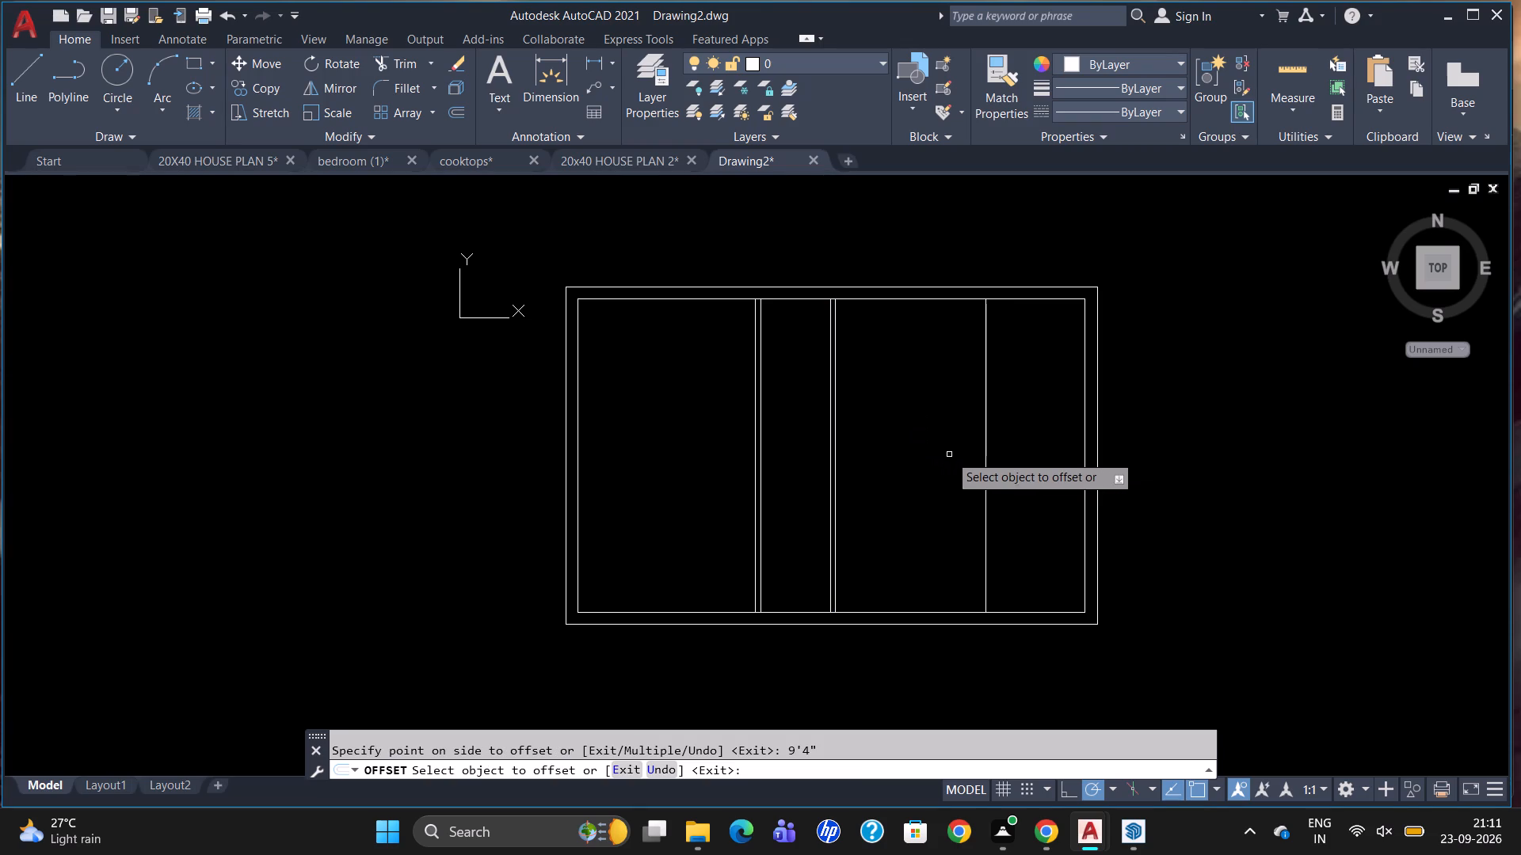
pyautogui.click(989, 452)
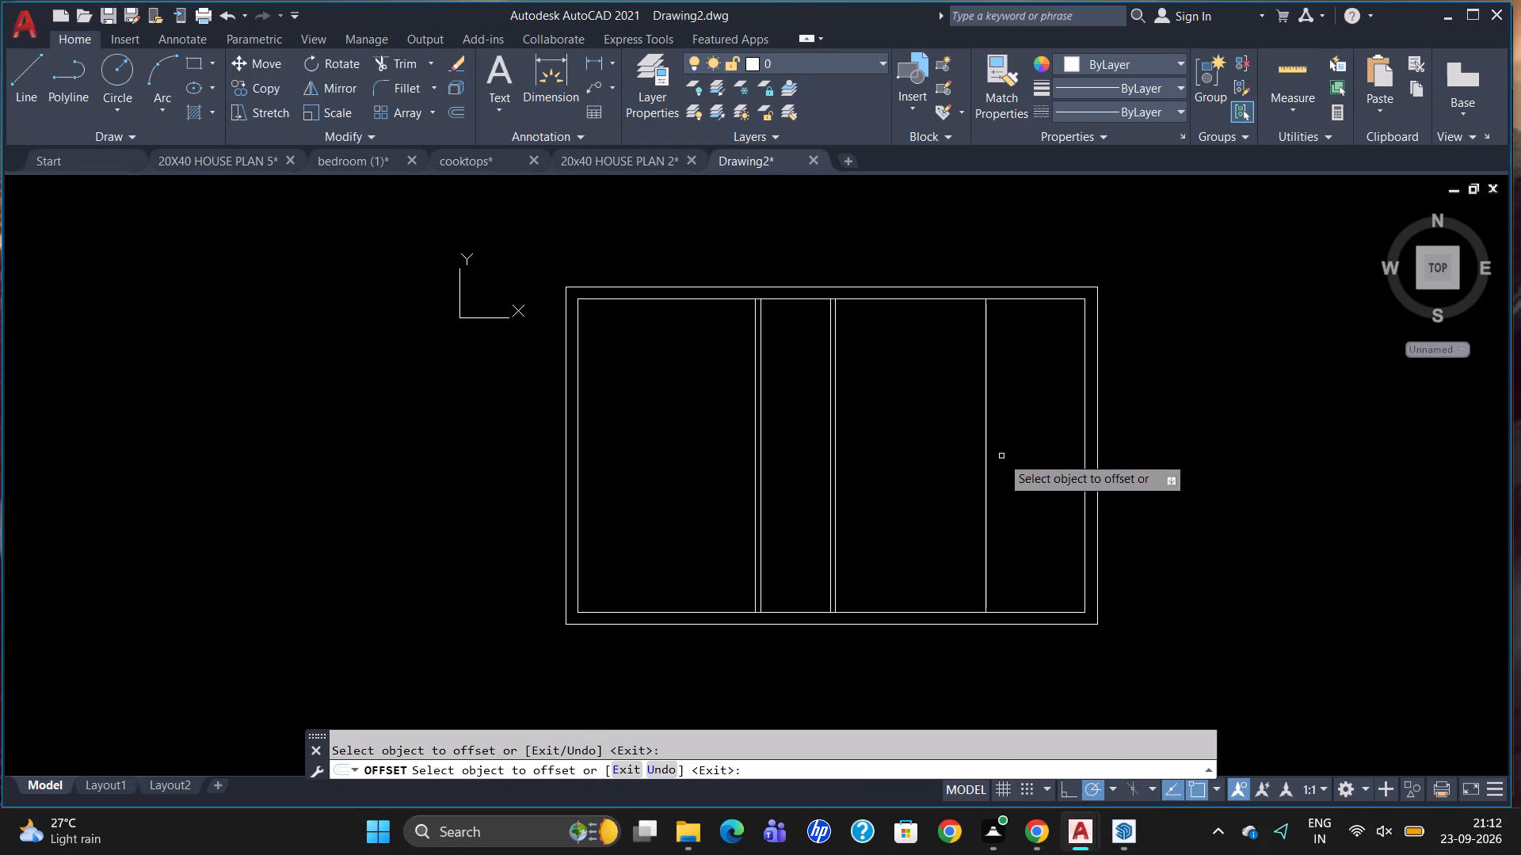
pyautogui.click(987, 439)
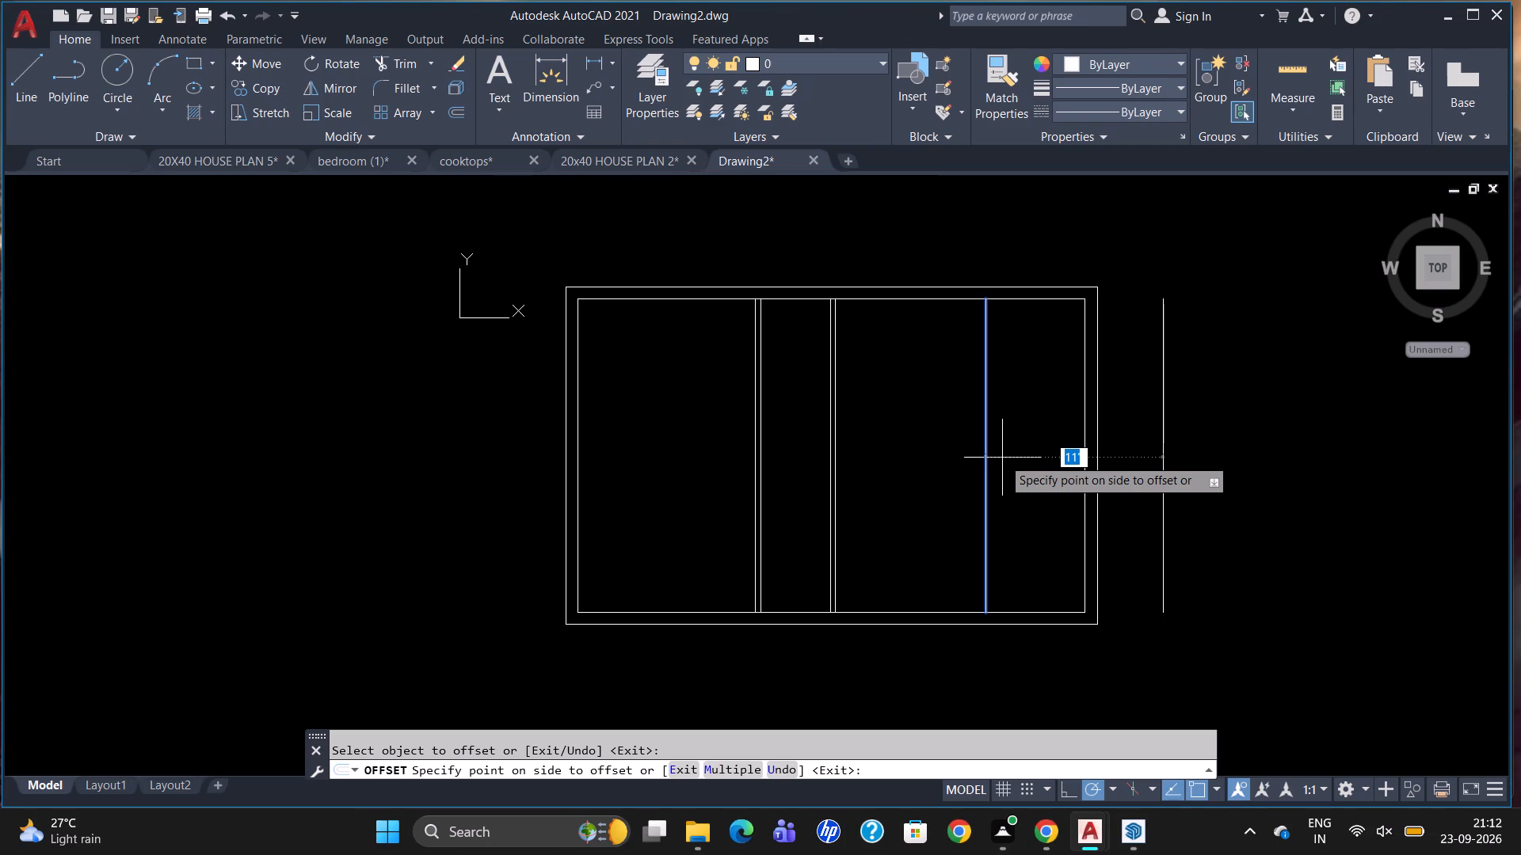
pyautogui.press('9')
pyautogui.press('Return')
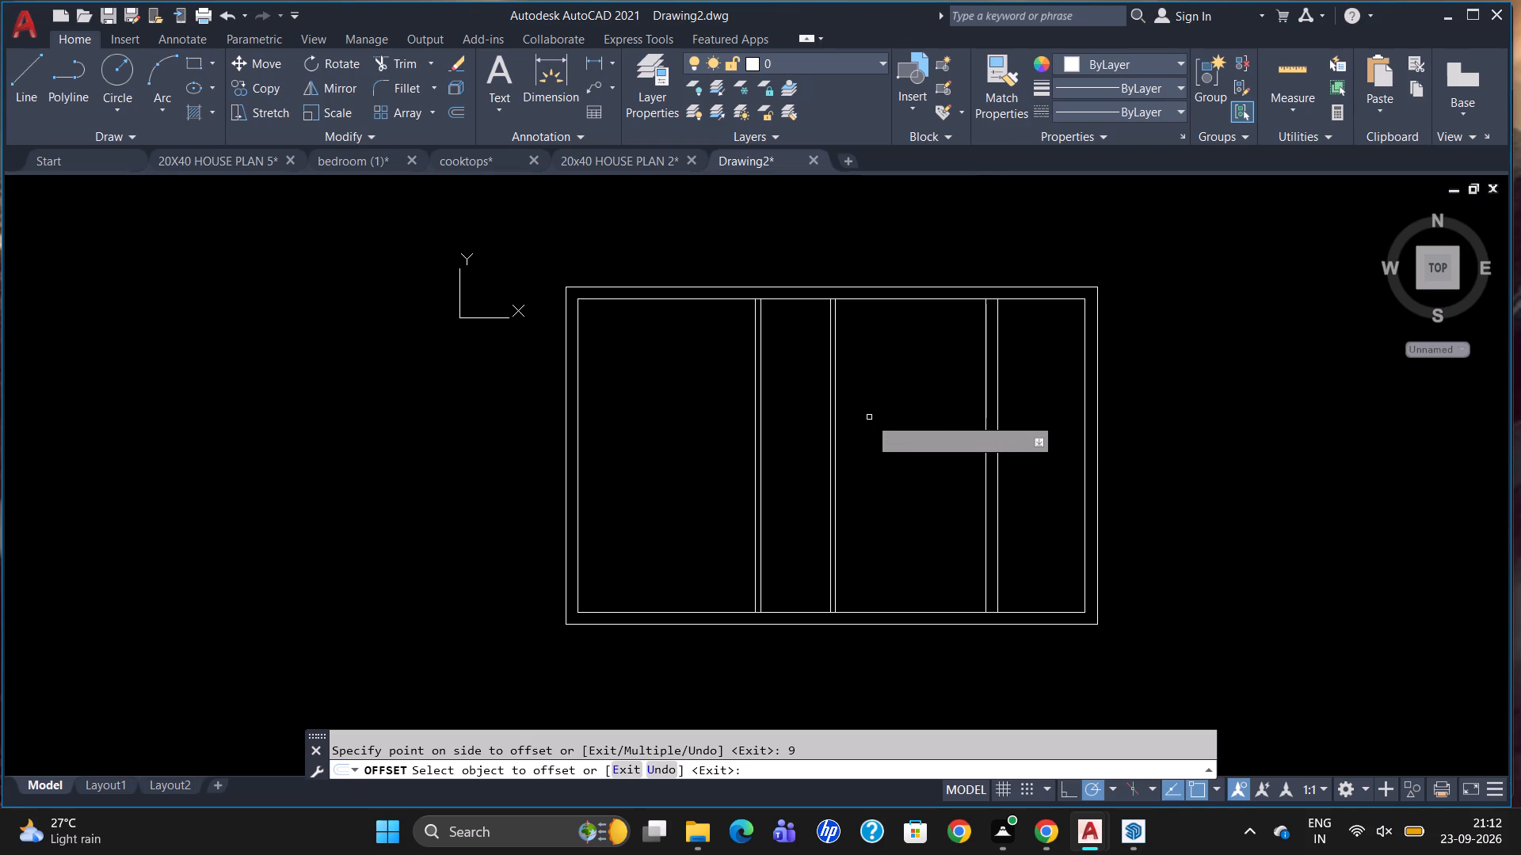
pyautogui.press('space')
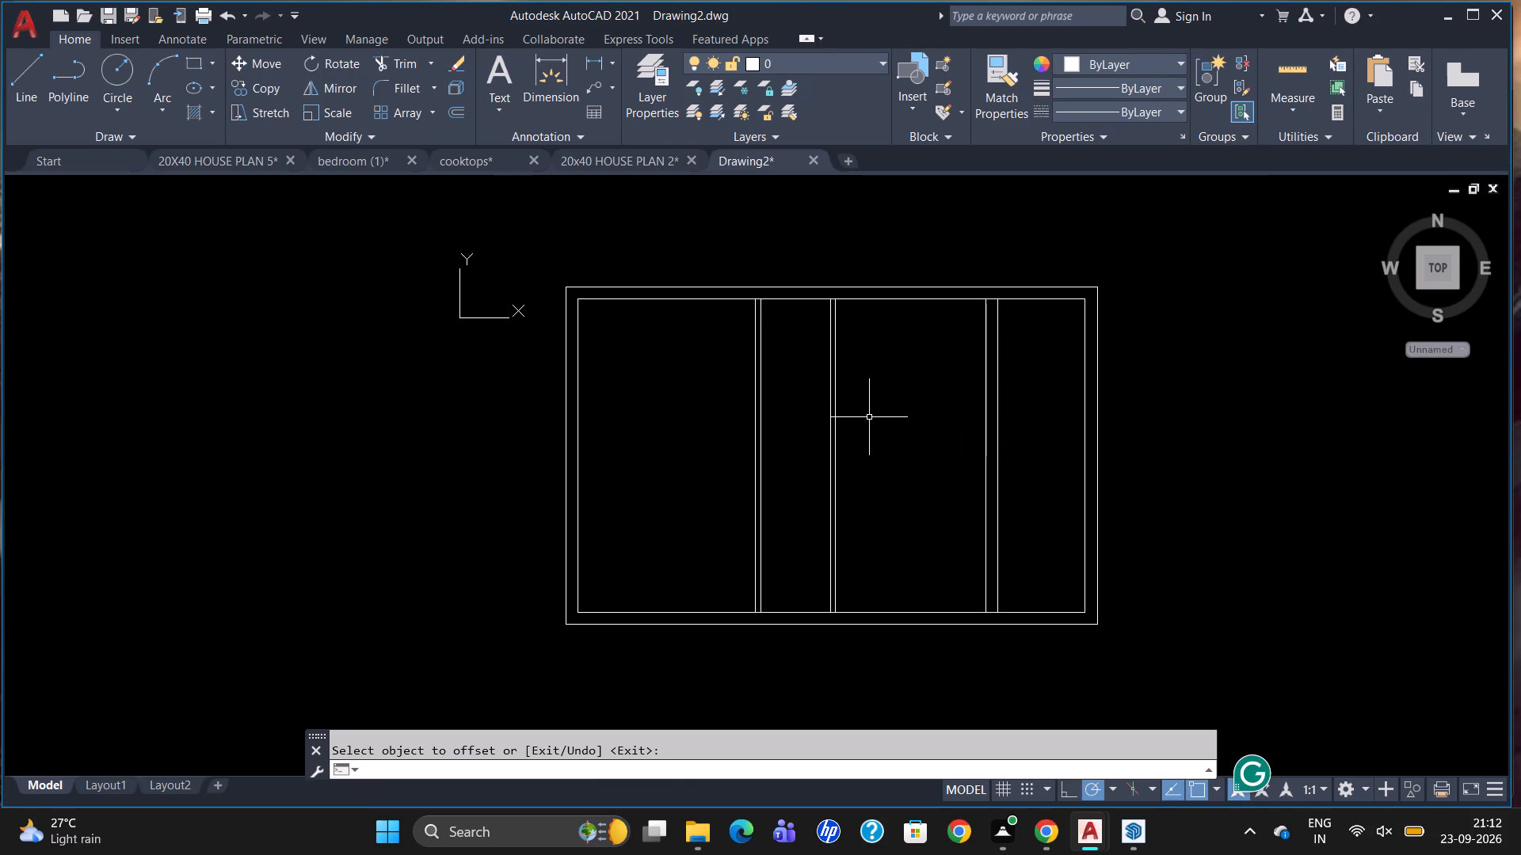
# Trim the upper inner wall line where it crosses the ends of the three vertical partition walls.
pyautogui.scroll(1, 767, 316)
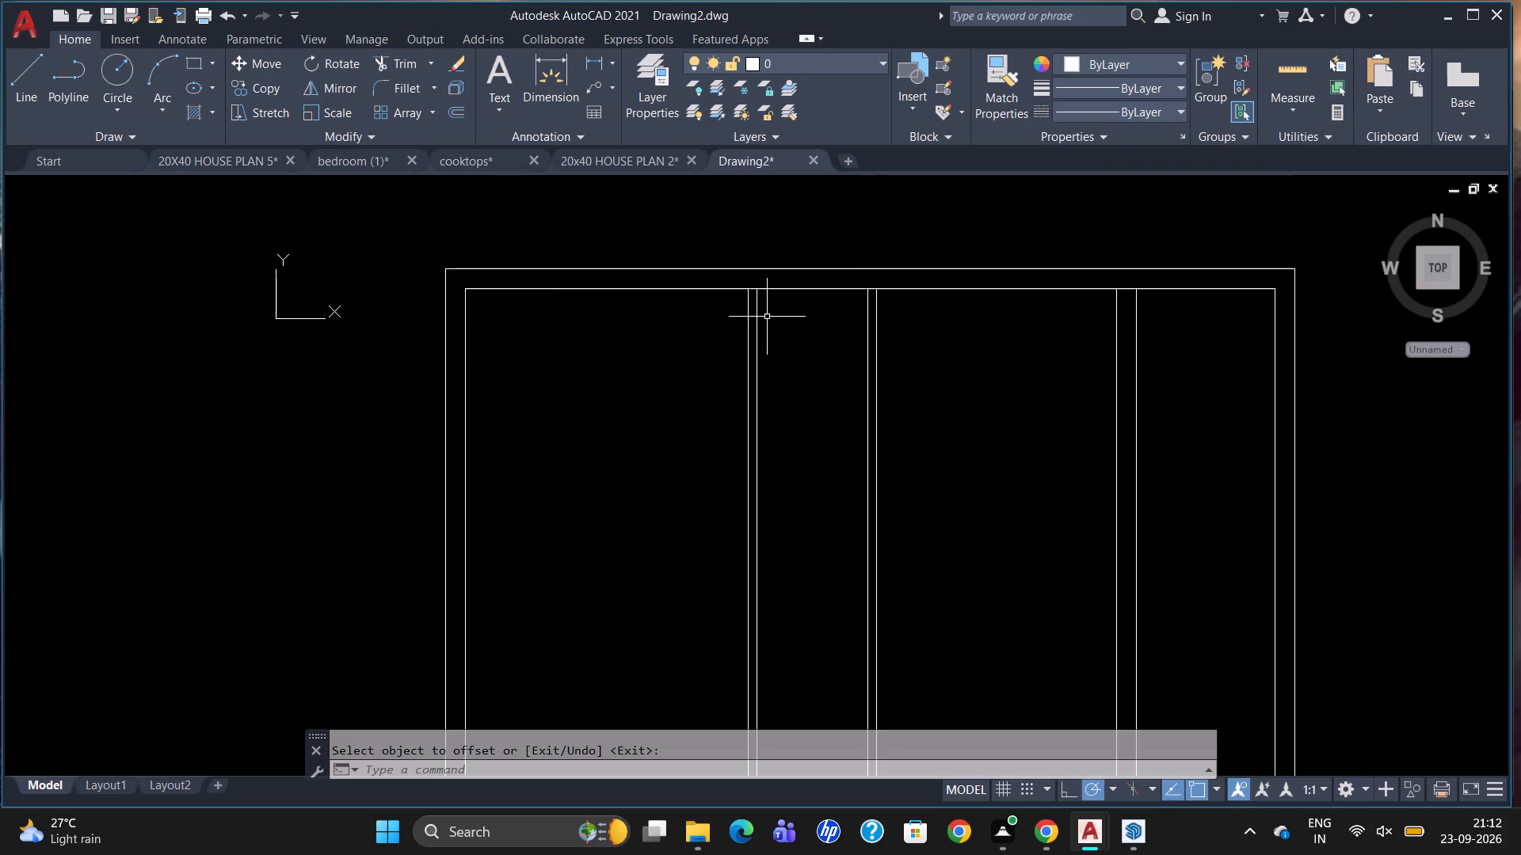
pyautogui.write('TR')
pyautogui.press('Return')
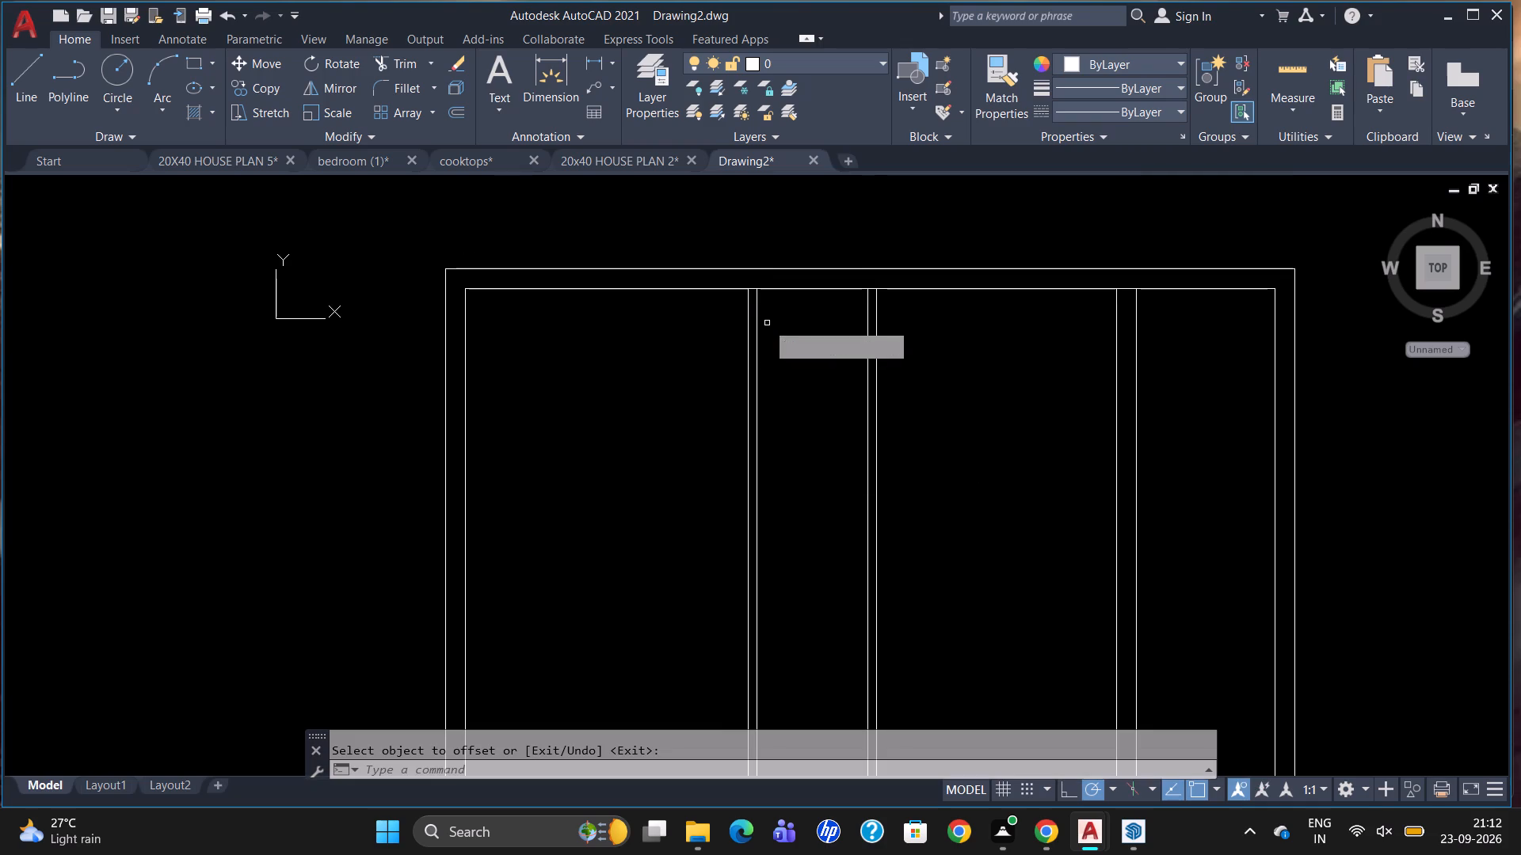
pyautogui.press('Return')
pyautogui.scroll(2, 718, 245)
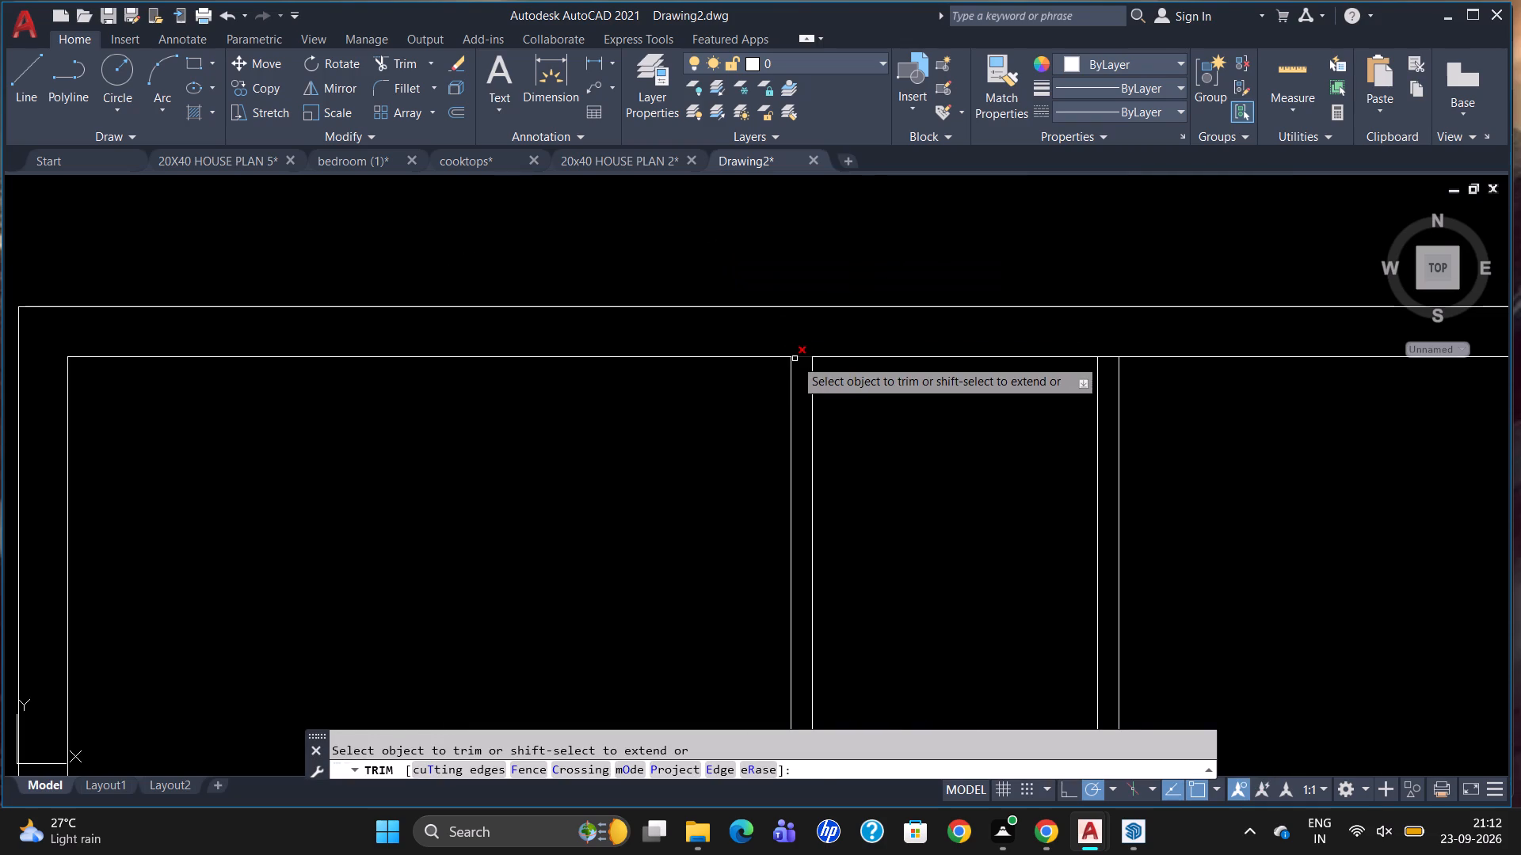
pyautogui.click(798, 358)
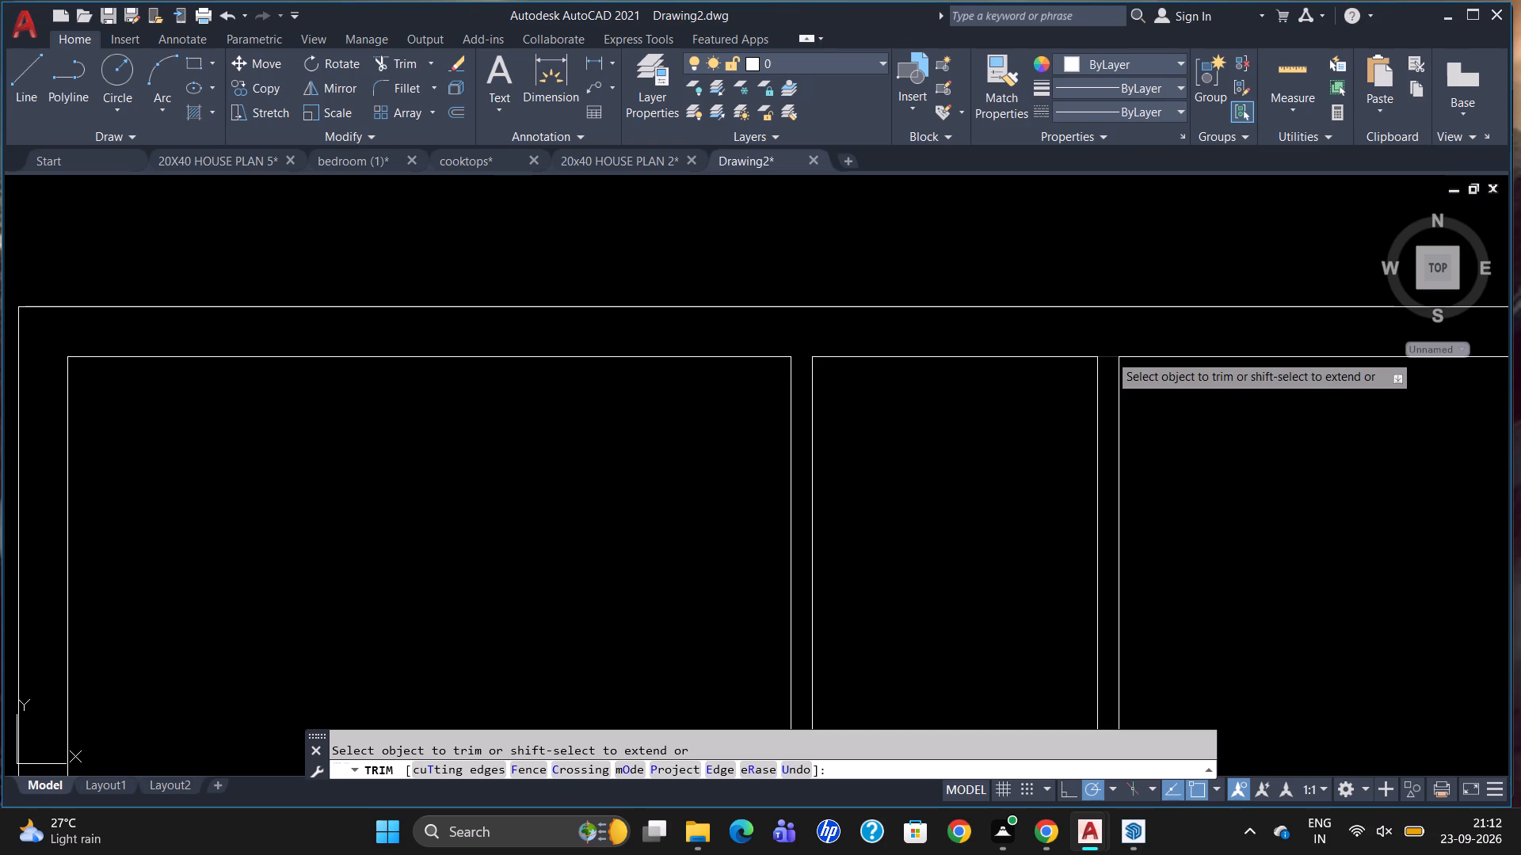
pyautogui.click(1109, 354)
pyautogui.scroll(-3, 719, 346)
pyautogui.scroll(3, 998, 386)
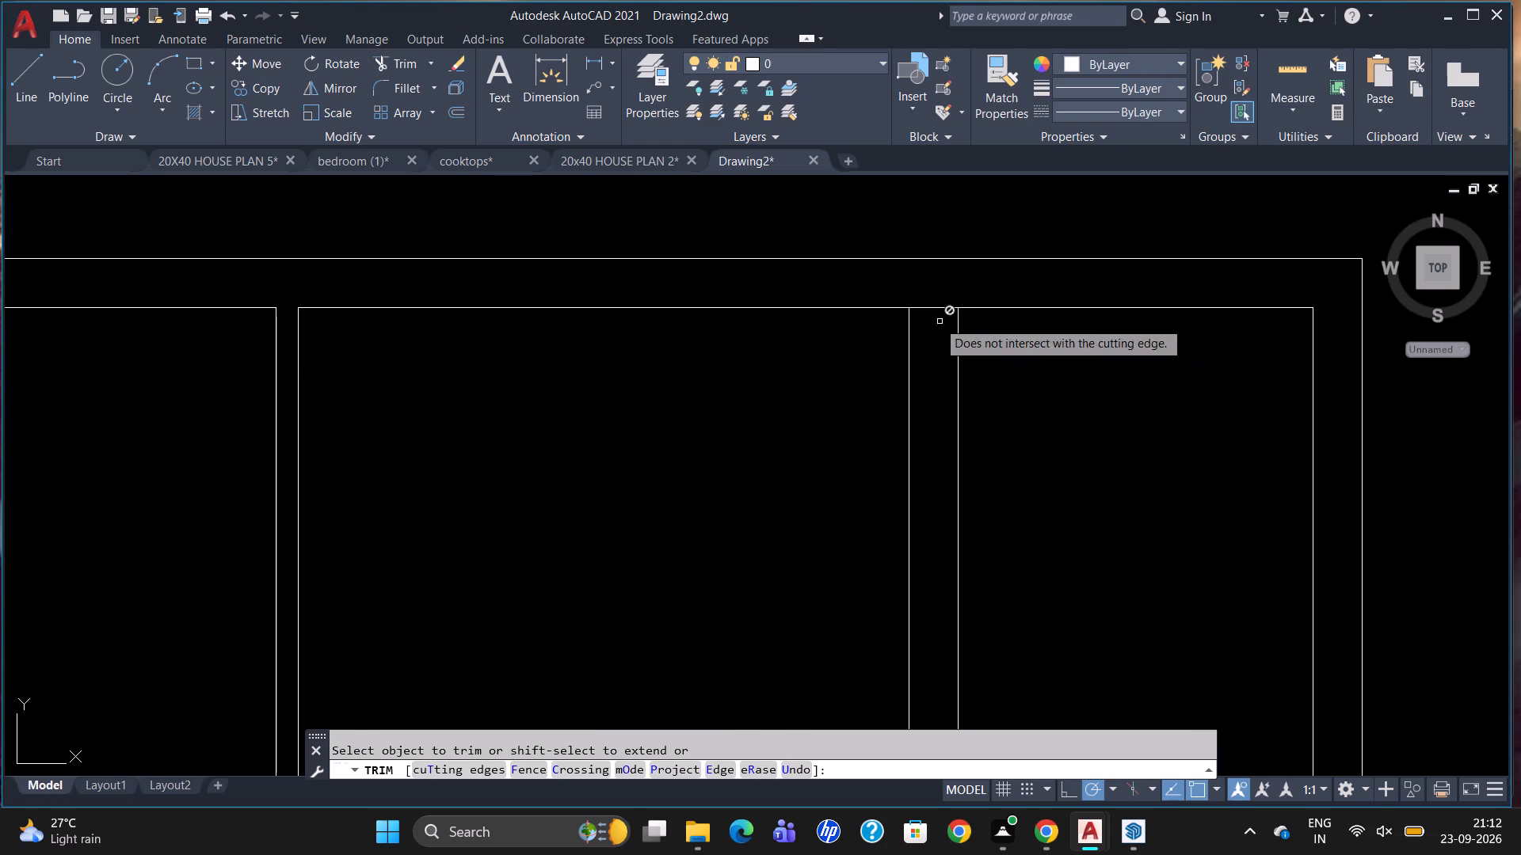
pyautogui.click(932, 311)
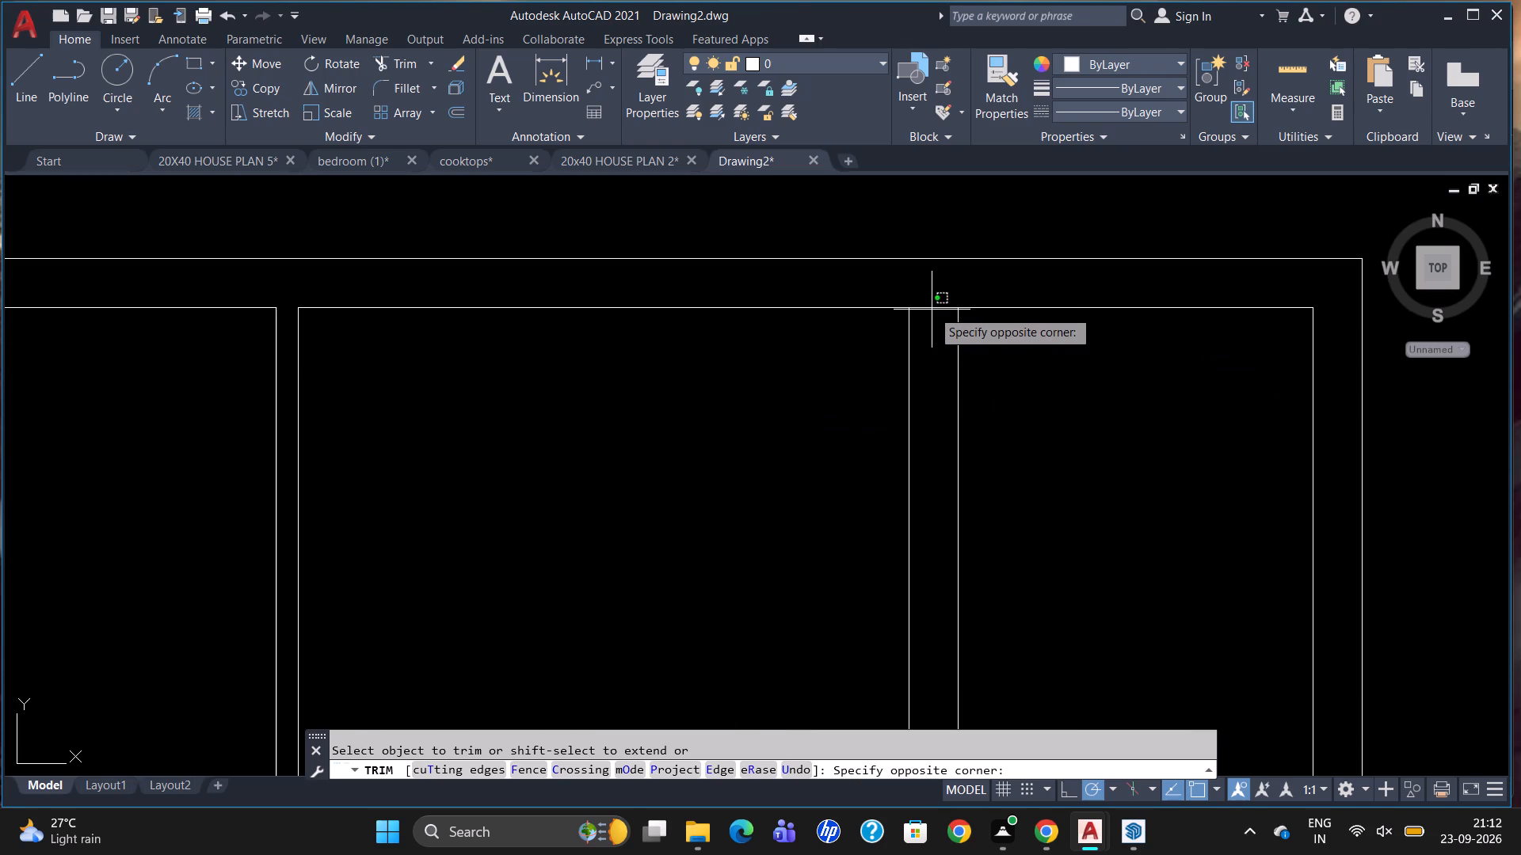
pyautogui.click(932, 310)
pyautogui.click(928, 302)
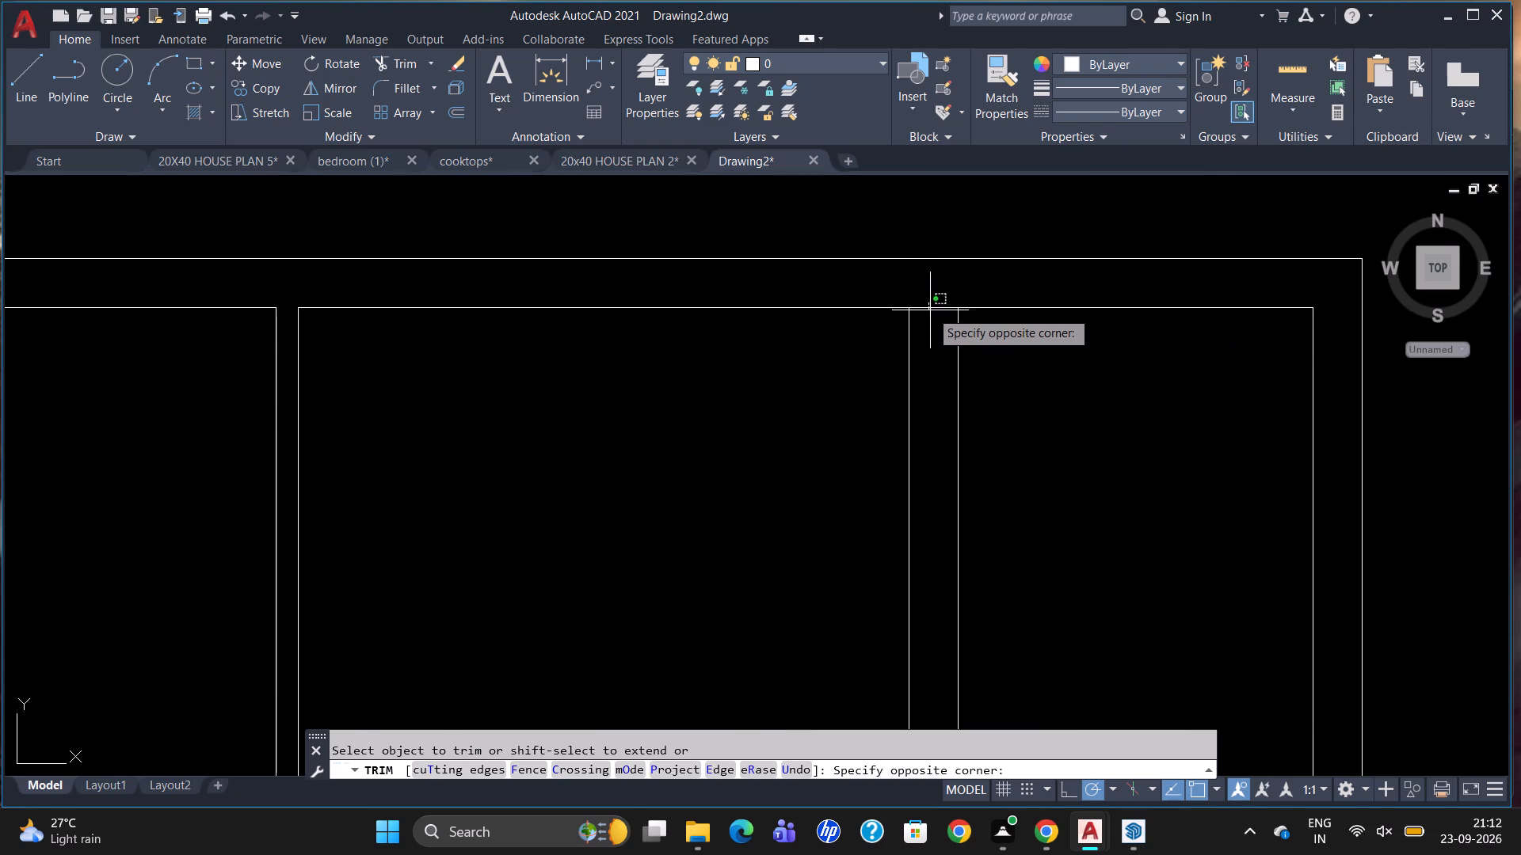
pyautogui.click(932, 312)
pyautogui.click(932, 312)
# Trim the lower inner wall line between the two faces of each 4" partition wall.
pyautogui.scroll(-4, 939, 291)
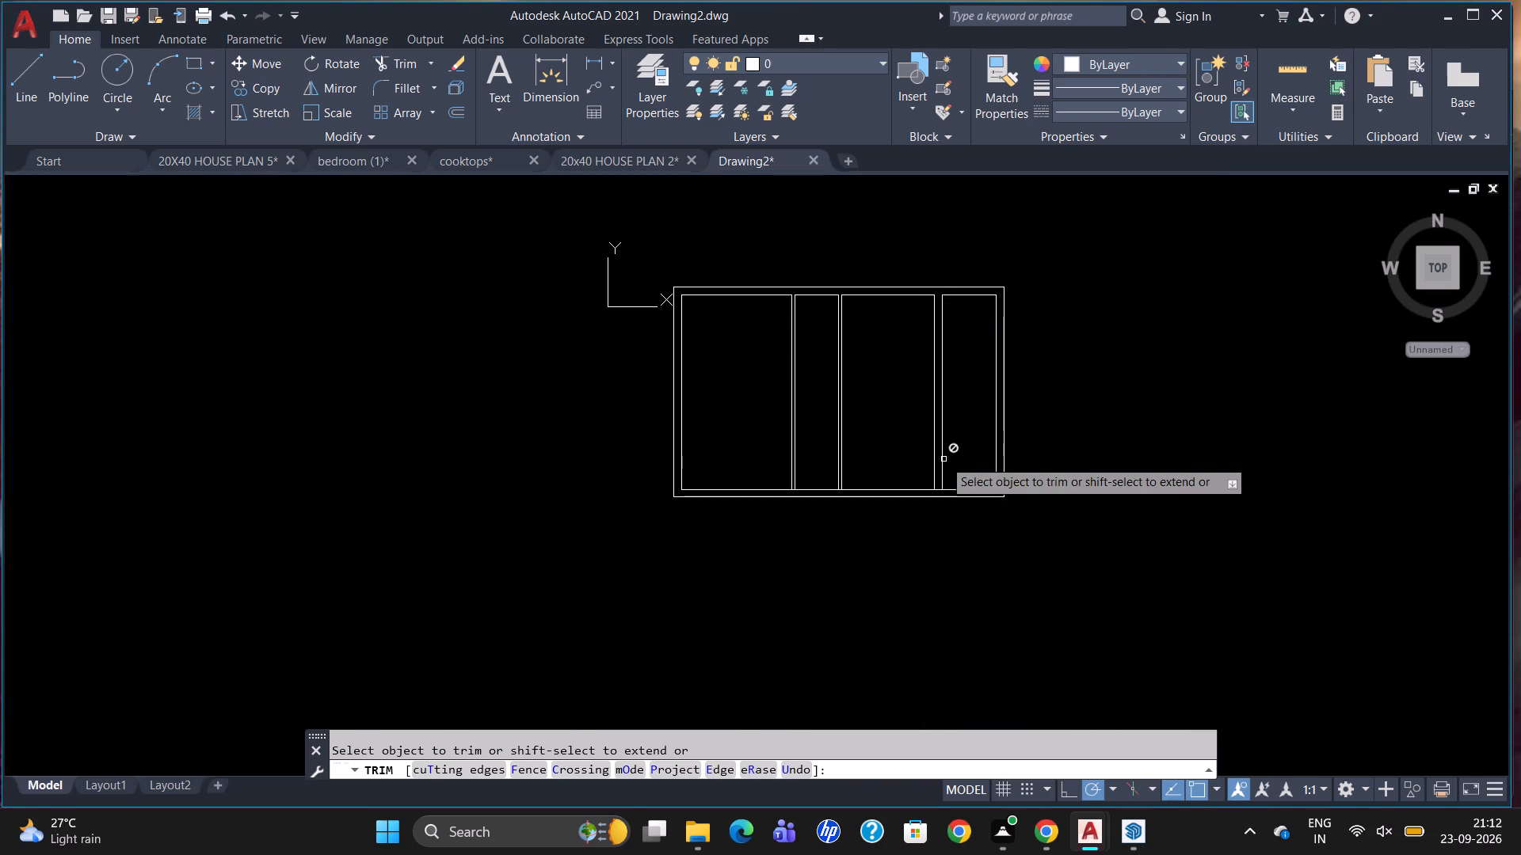
pyautogui.scroll(4, 848, 485)
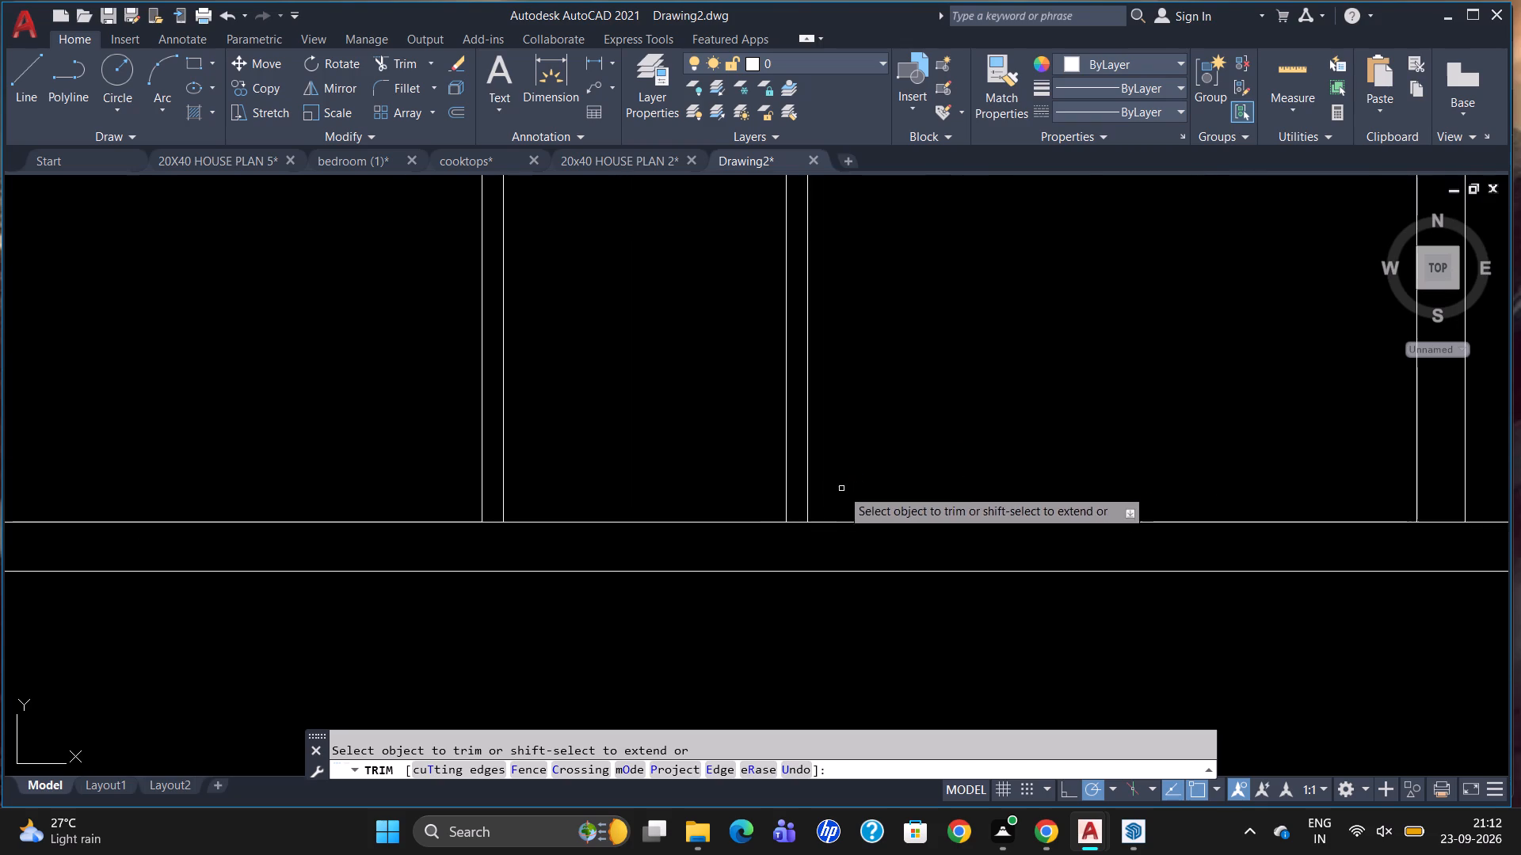
pyautogui.click(799, 521)
pyautogui.scroll(-1, 796, 534)
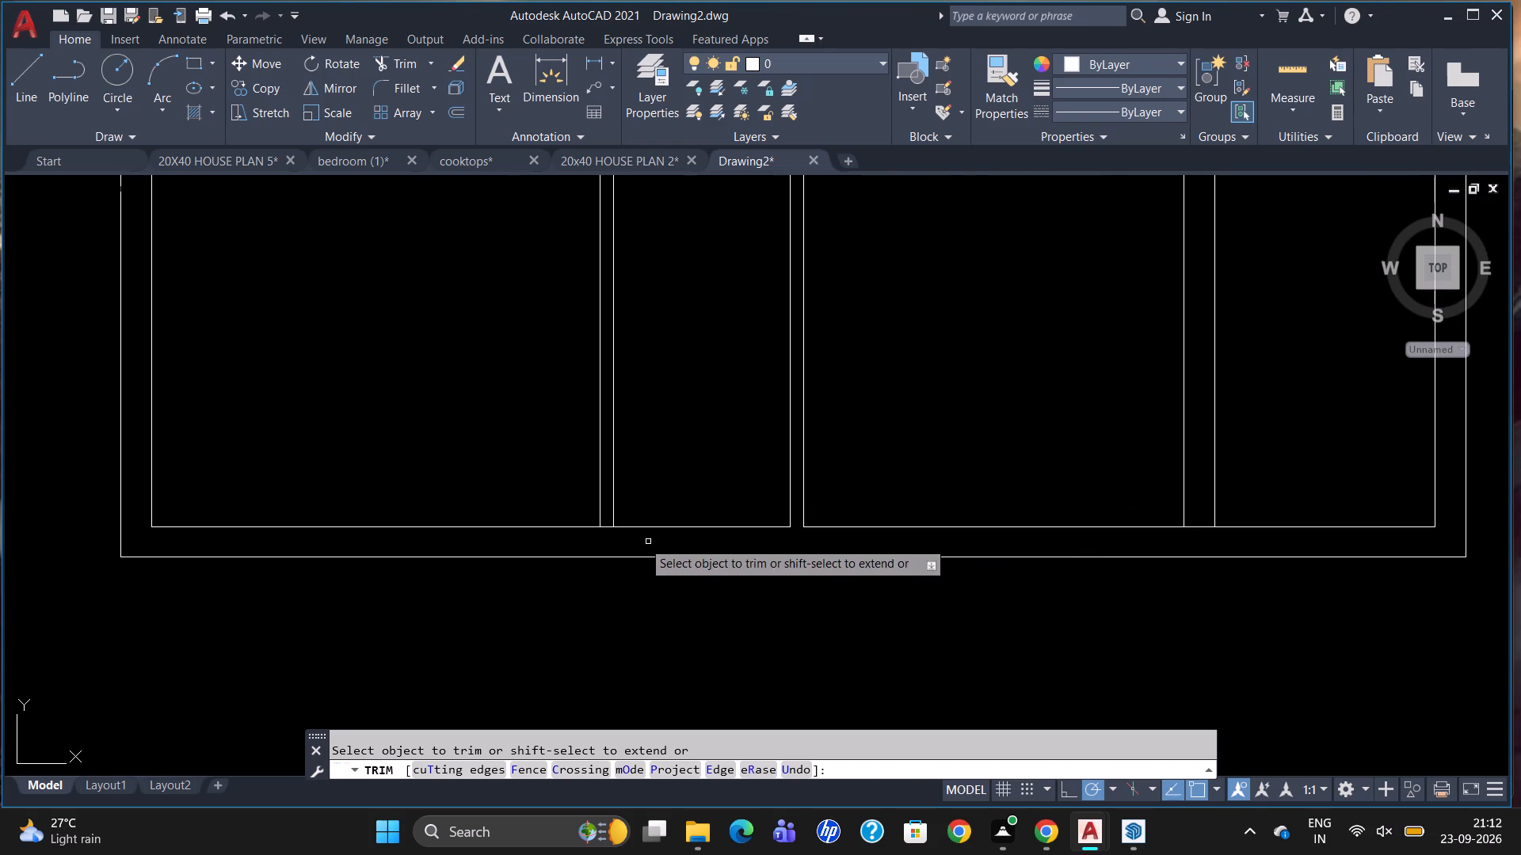
pyautogui.scroll(2, 629, 537)
pyautogui.click(574, 517)
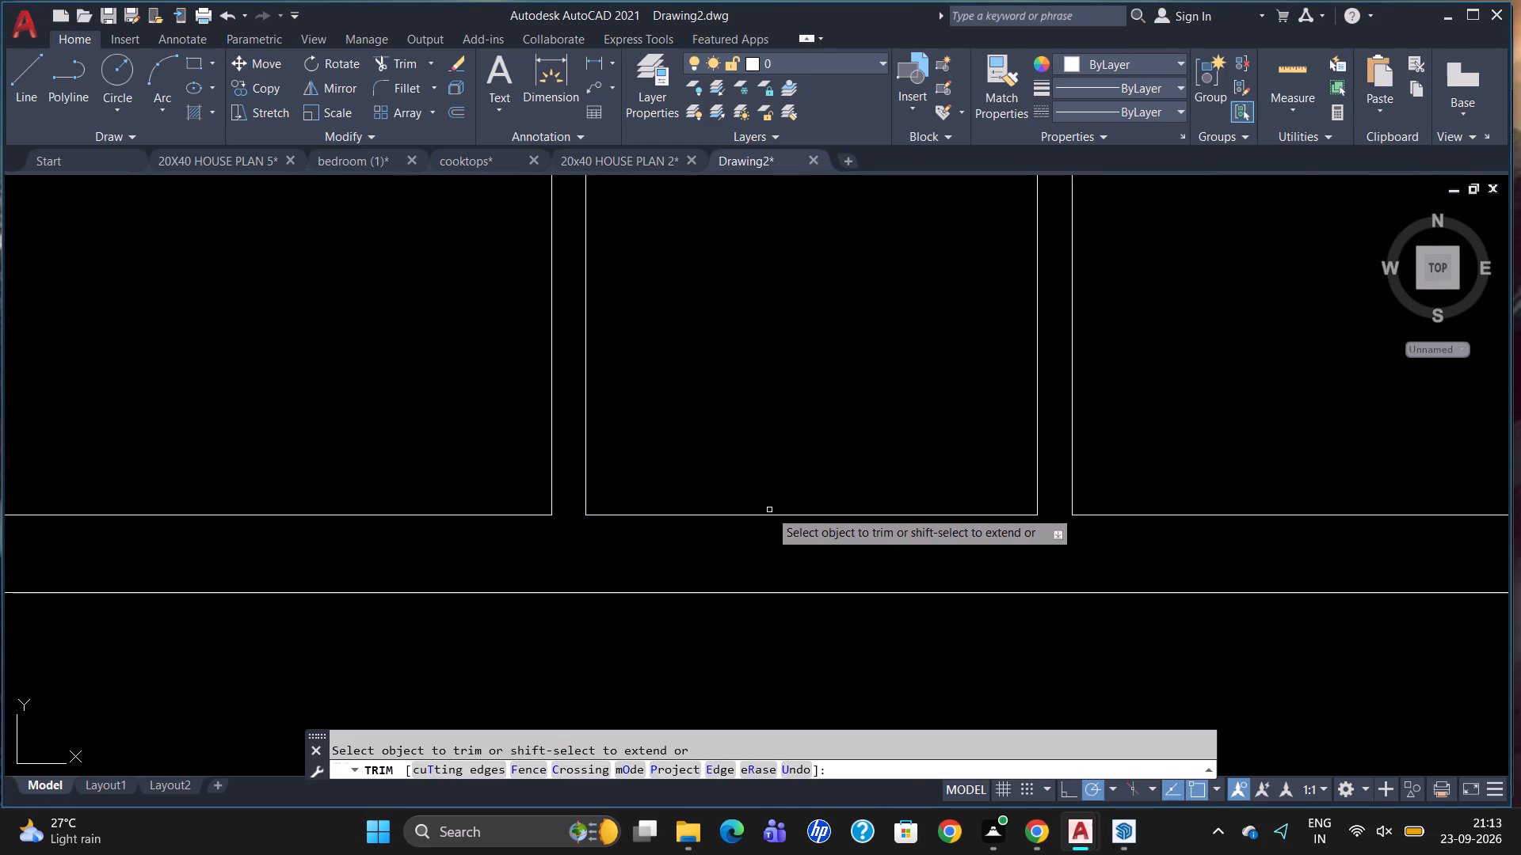
pyautogui.scroll(-5, 779, 541)
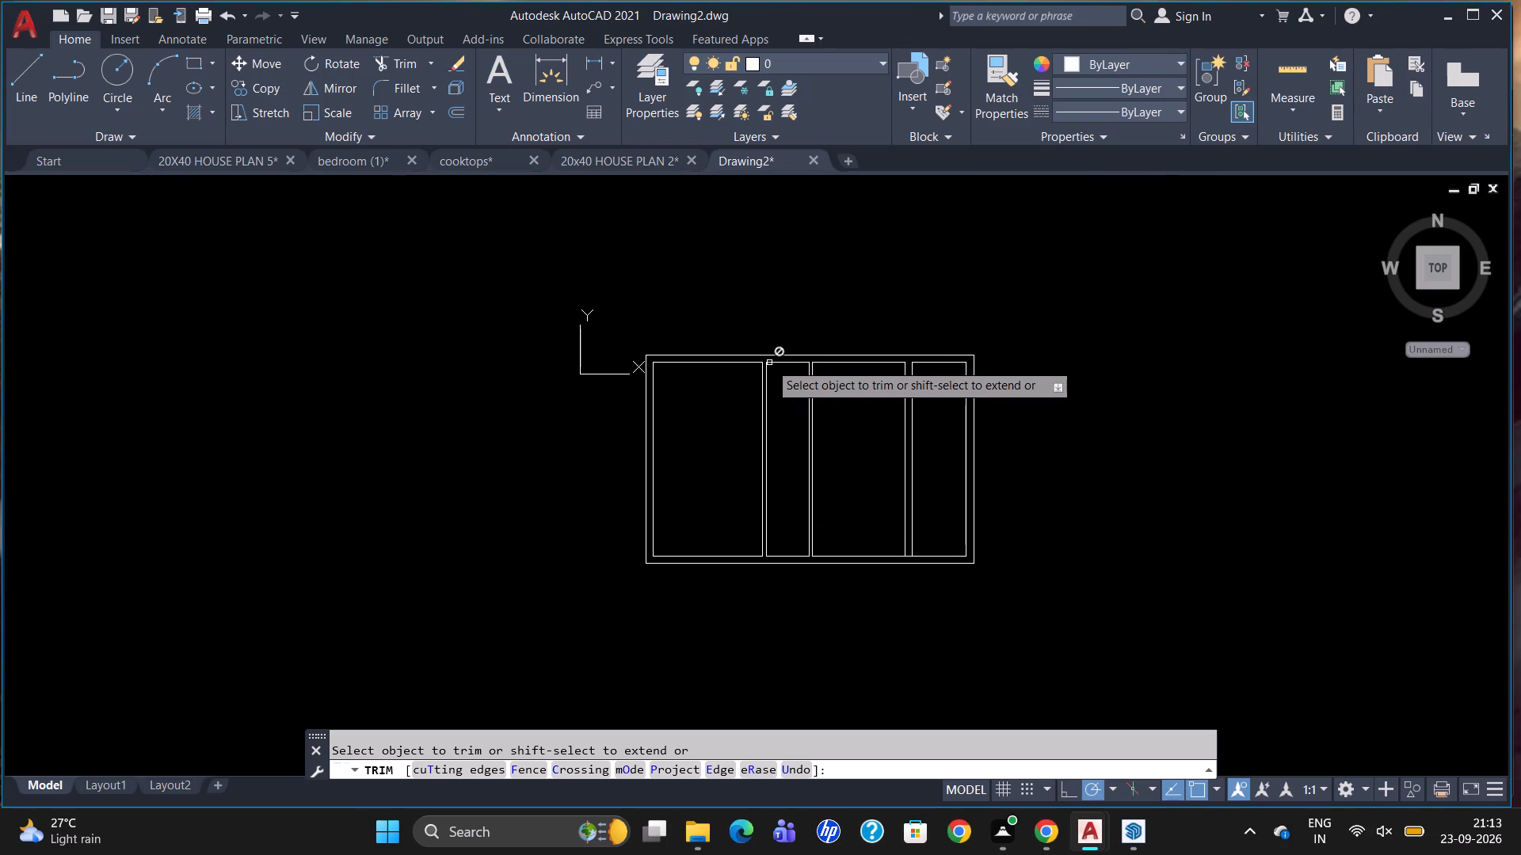
pyautogui.press('Escape')
# Offset the left room's upper inner wall line 10'3" downward, and offset the result 9" down to form a horizontal wall.
pyautogui.scroll(-1, 780, 383)
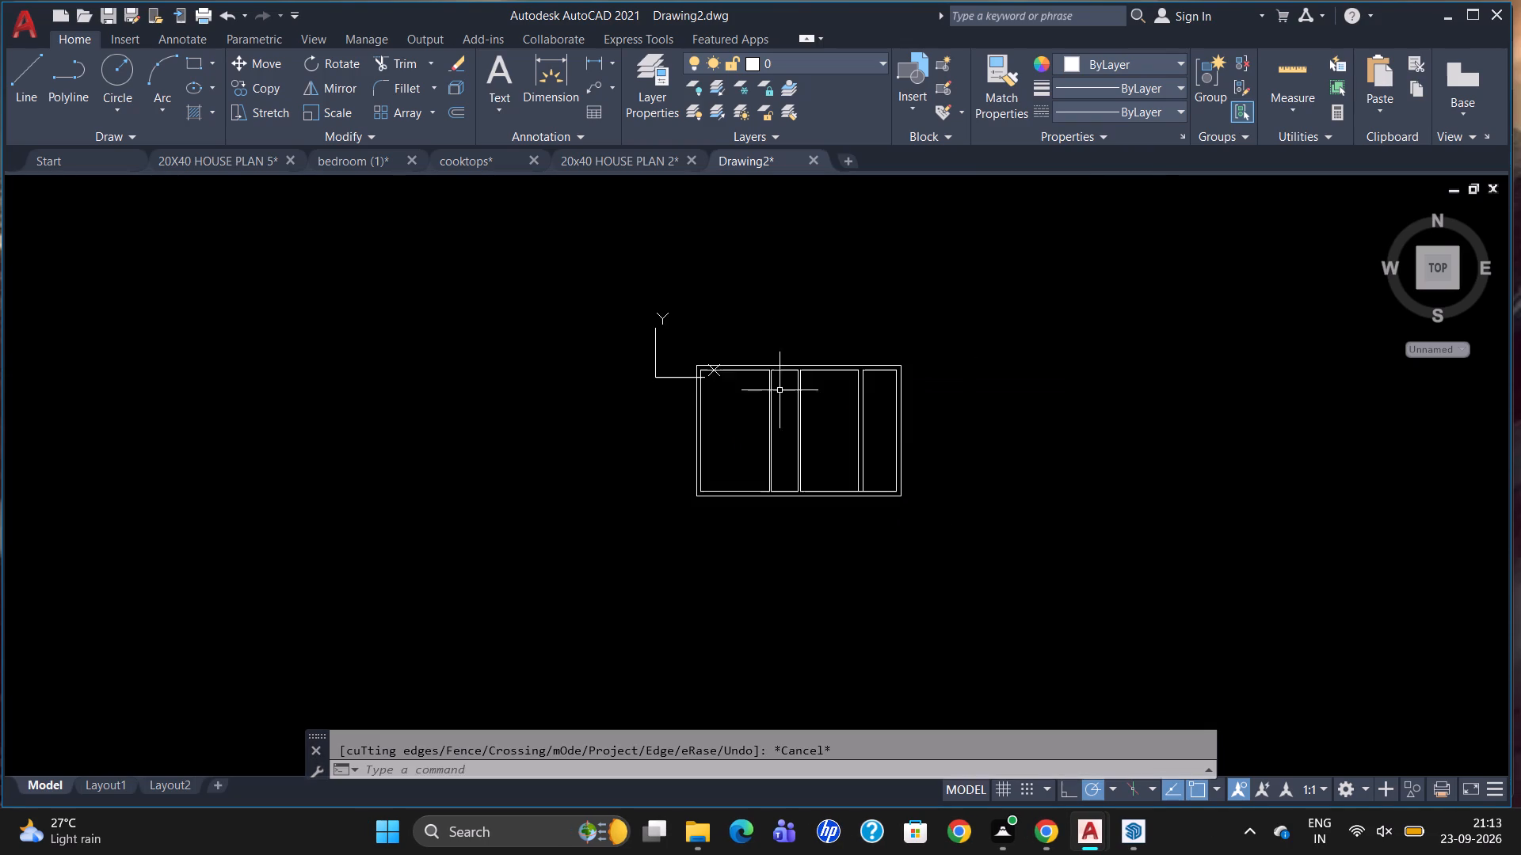
pyautogui.scroll(2, 719, 396)
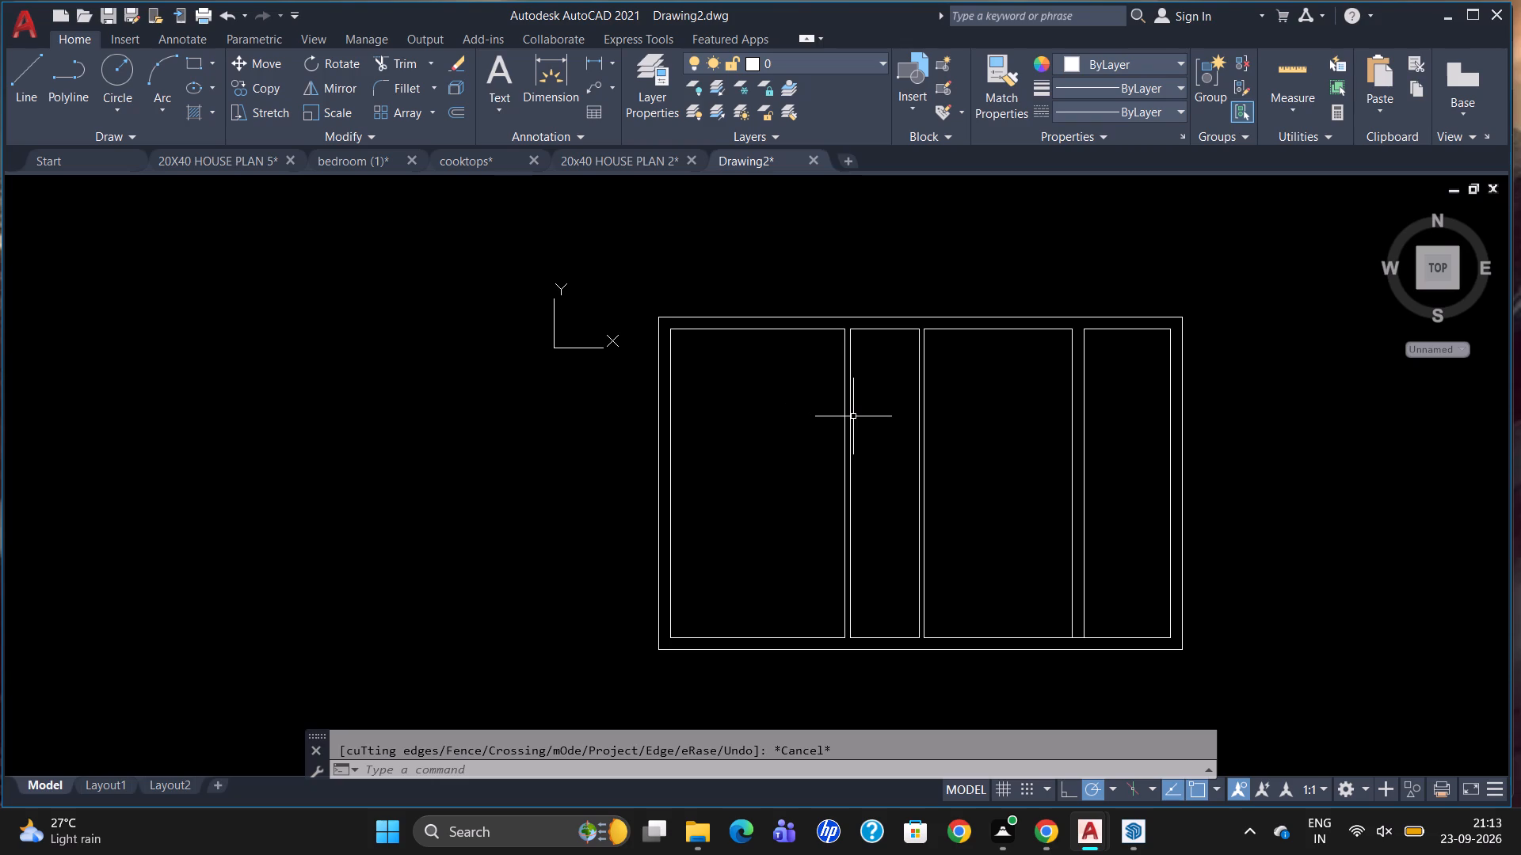
pyautogui.press('o')
pyautogui.press('Return')
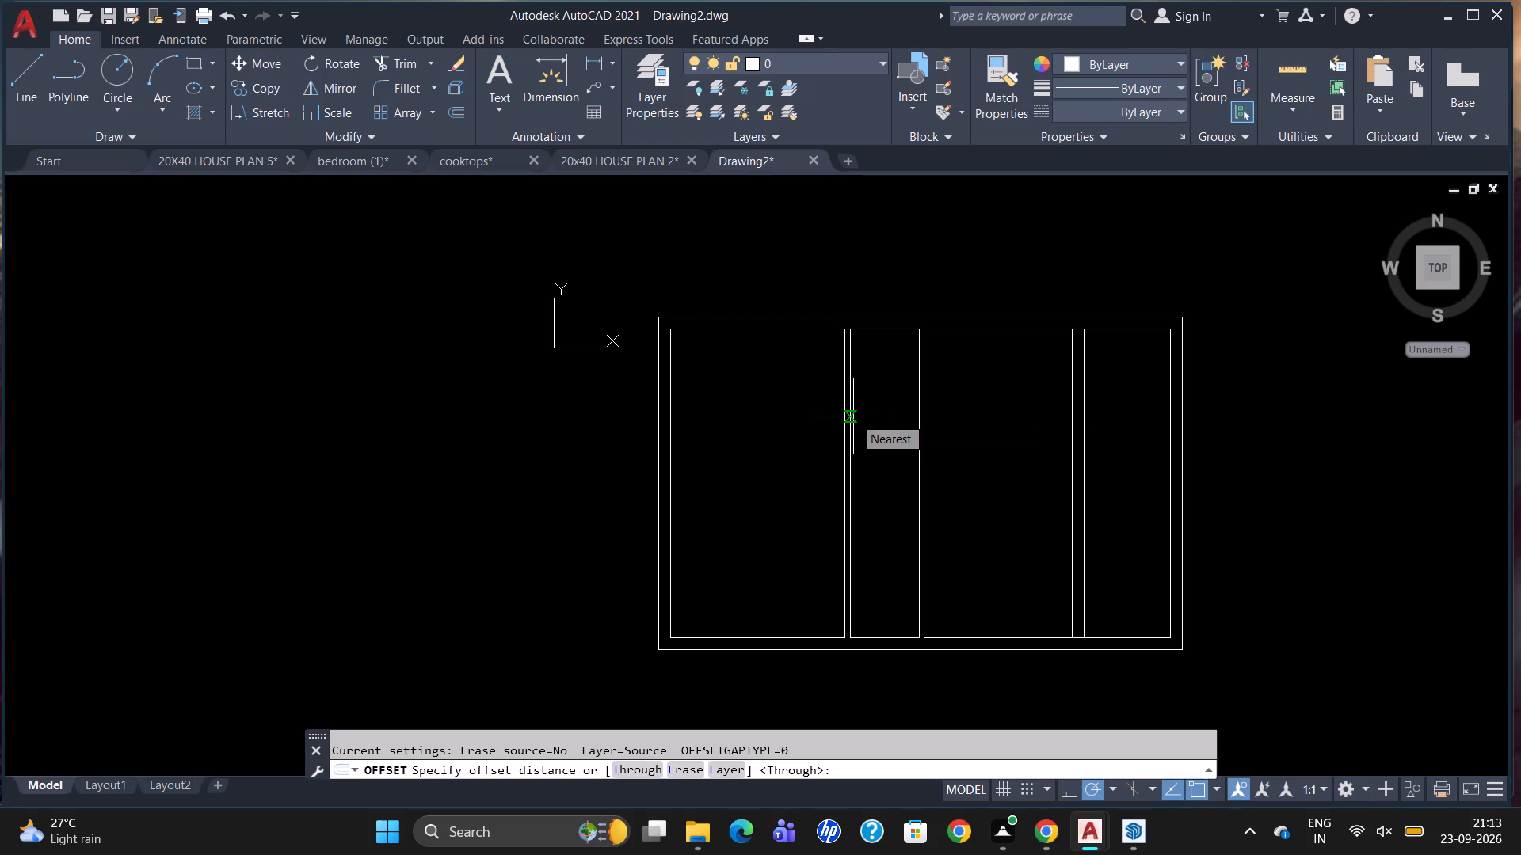
pyautogui.write("10'3")
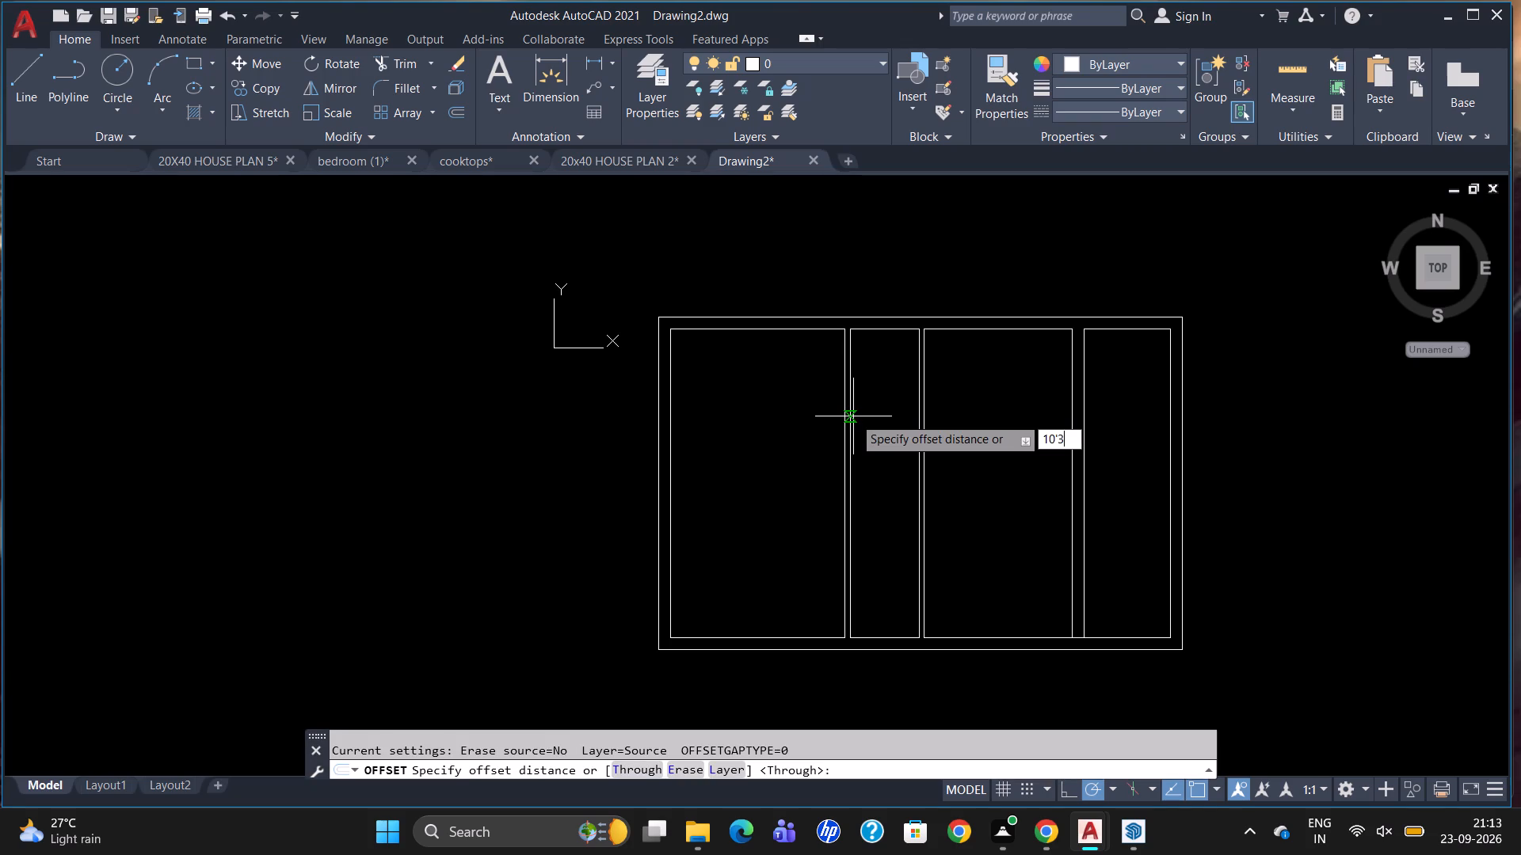
pyautogui.hotkey('shift', '"')
pyautogui.press('Return')
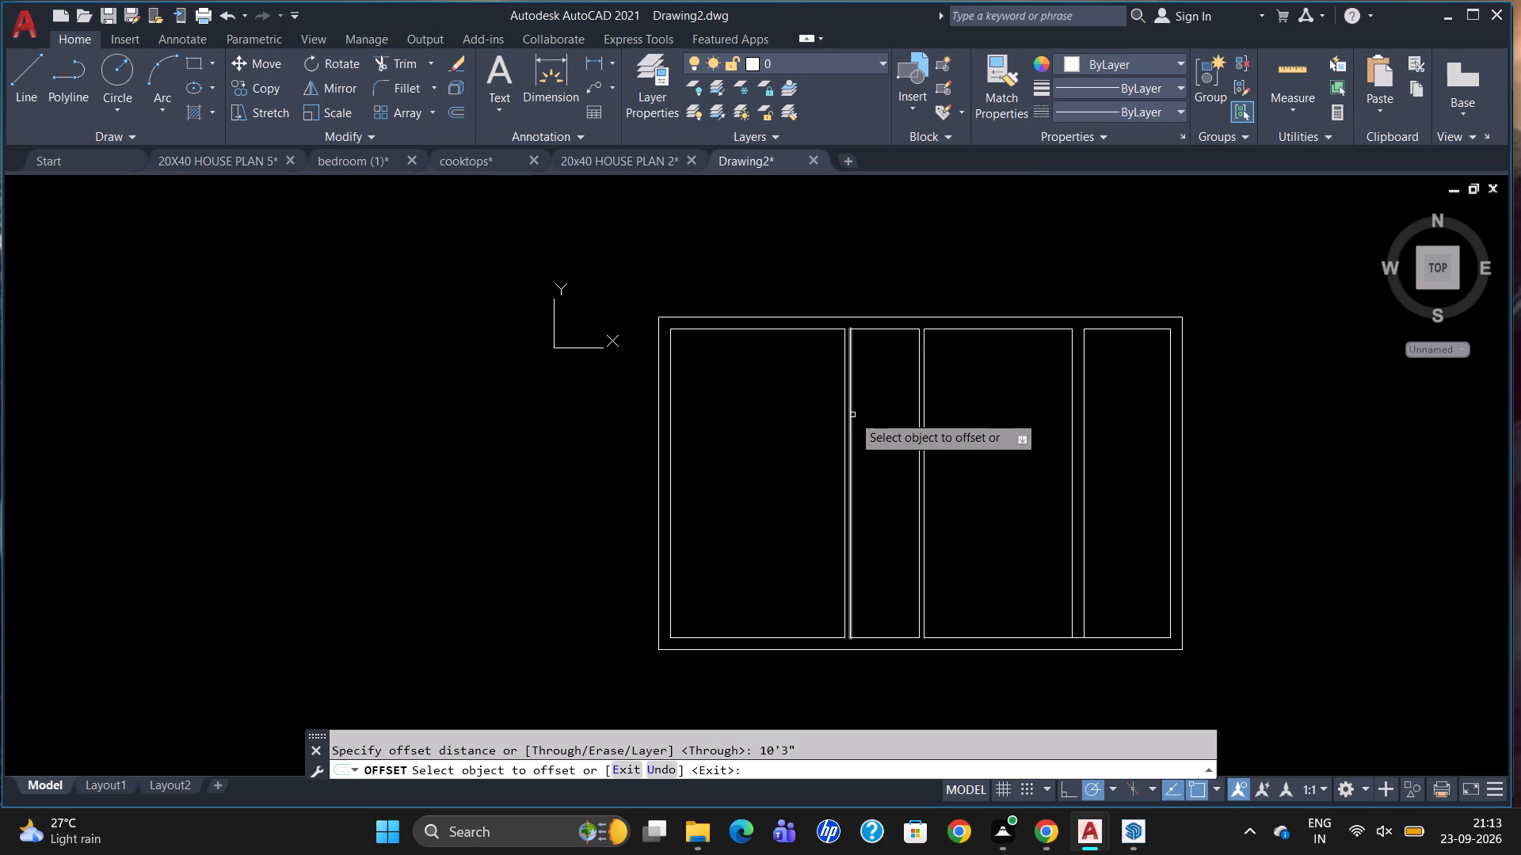
pyautogui.moveTo(806, 330); pyautogui.dragTo(814, 370)
pyautogui.click(799, 467)
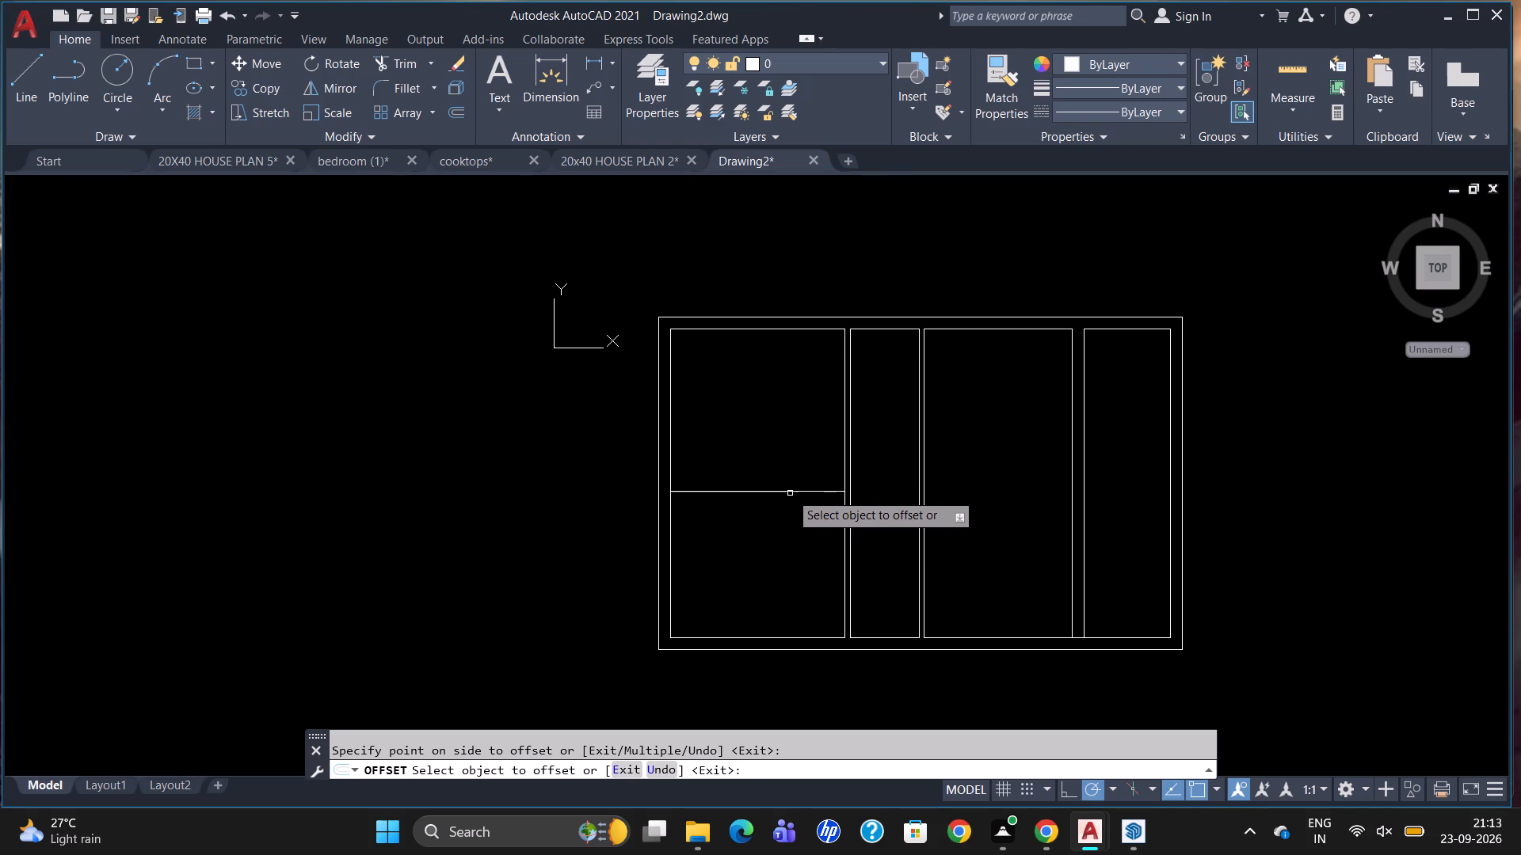
pyautogui.moveTo(791, 491); pyautogui.dragTo(799, 515)
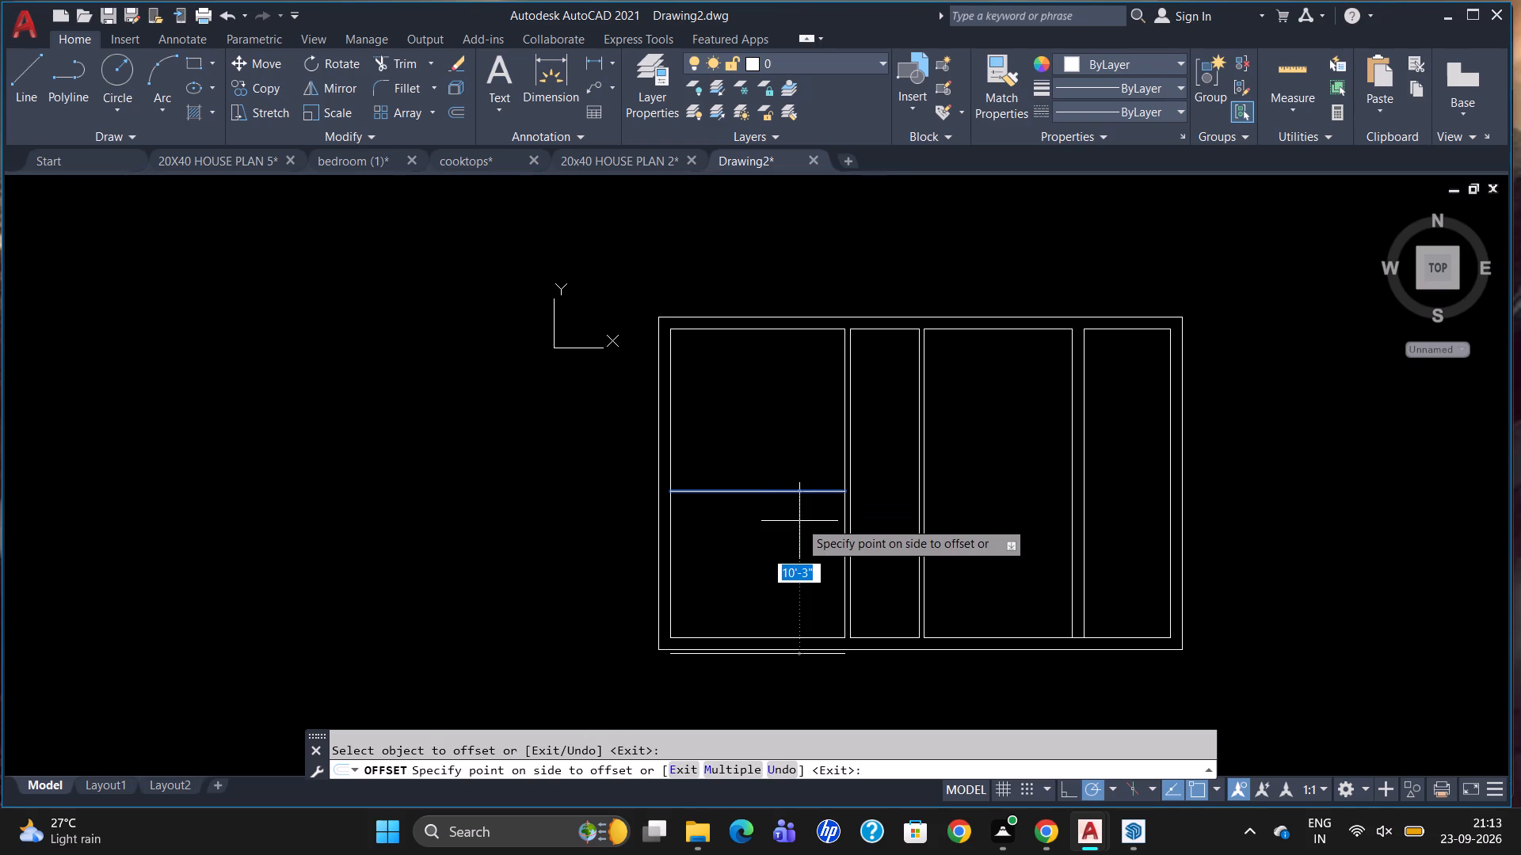
pyautogui.press('9')
pyautogui.press('Return')
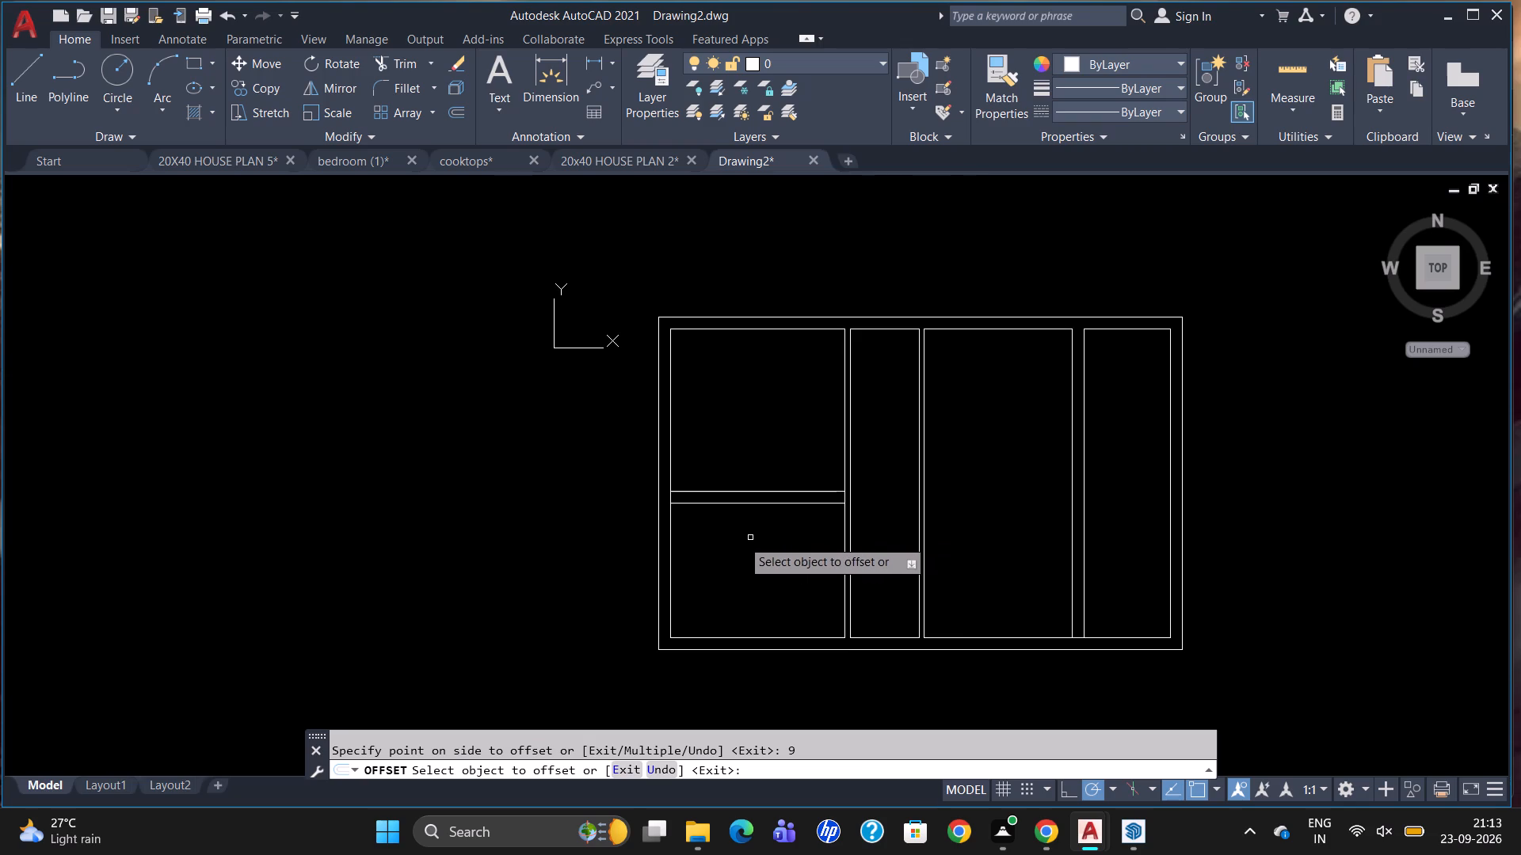
pyautogui.press('Escape')
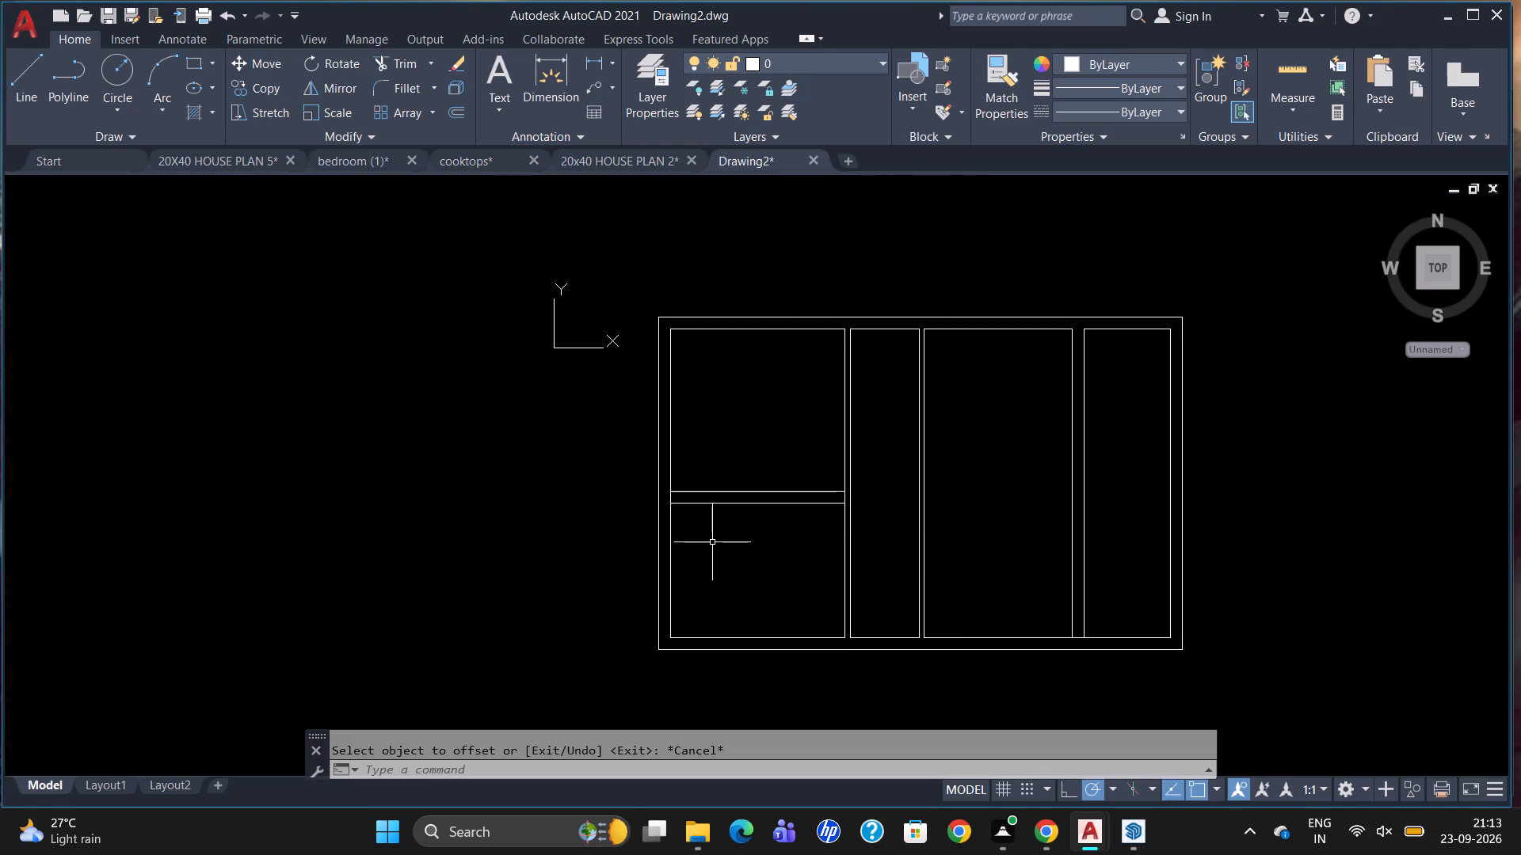
# Trim the left inner wall line between the two faces of the 9" horizontal wall.
pyautogui.press('r')
pyautogui.press('BackSpace')
pyautogui.write('TR')
pyautogui.press('Return')
pyautogui.press('Return')
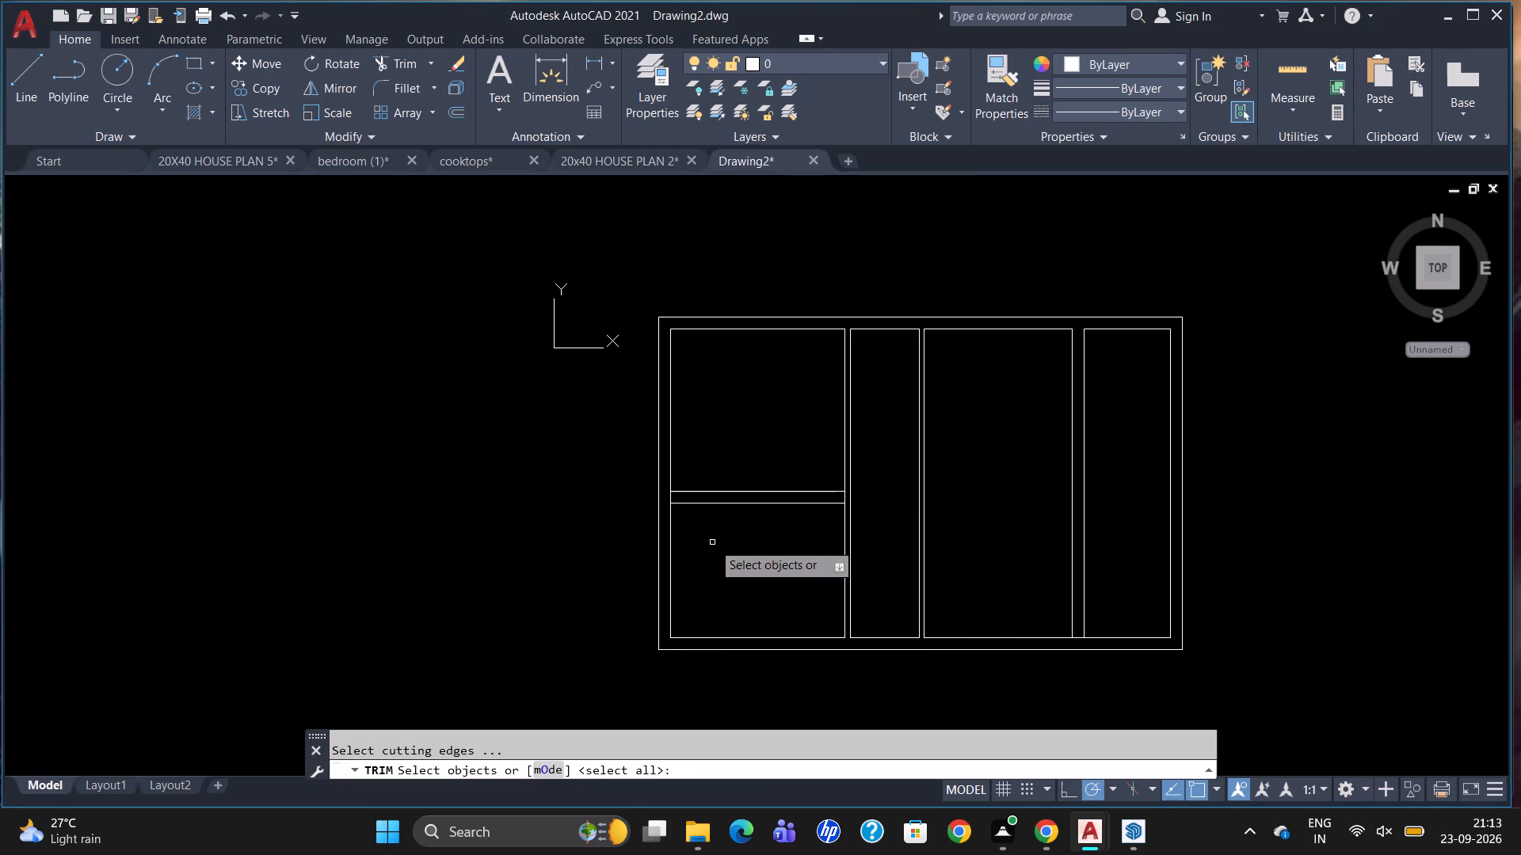
pyautogui.click(669, 499)
pyautogui.scroll(-1, 739, 439)
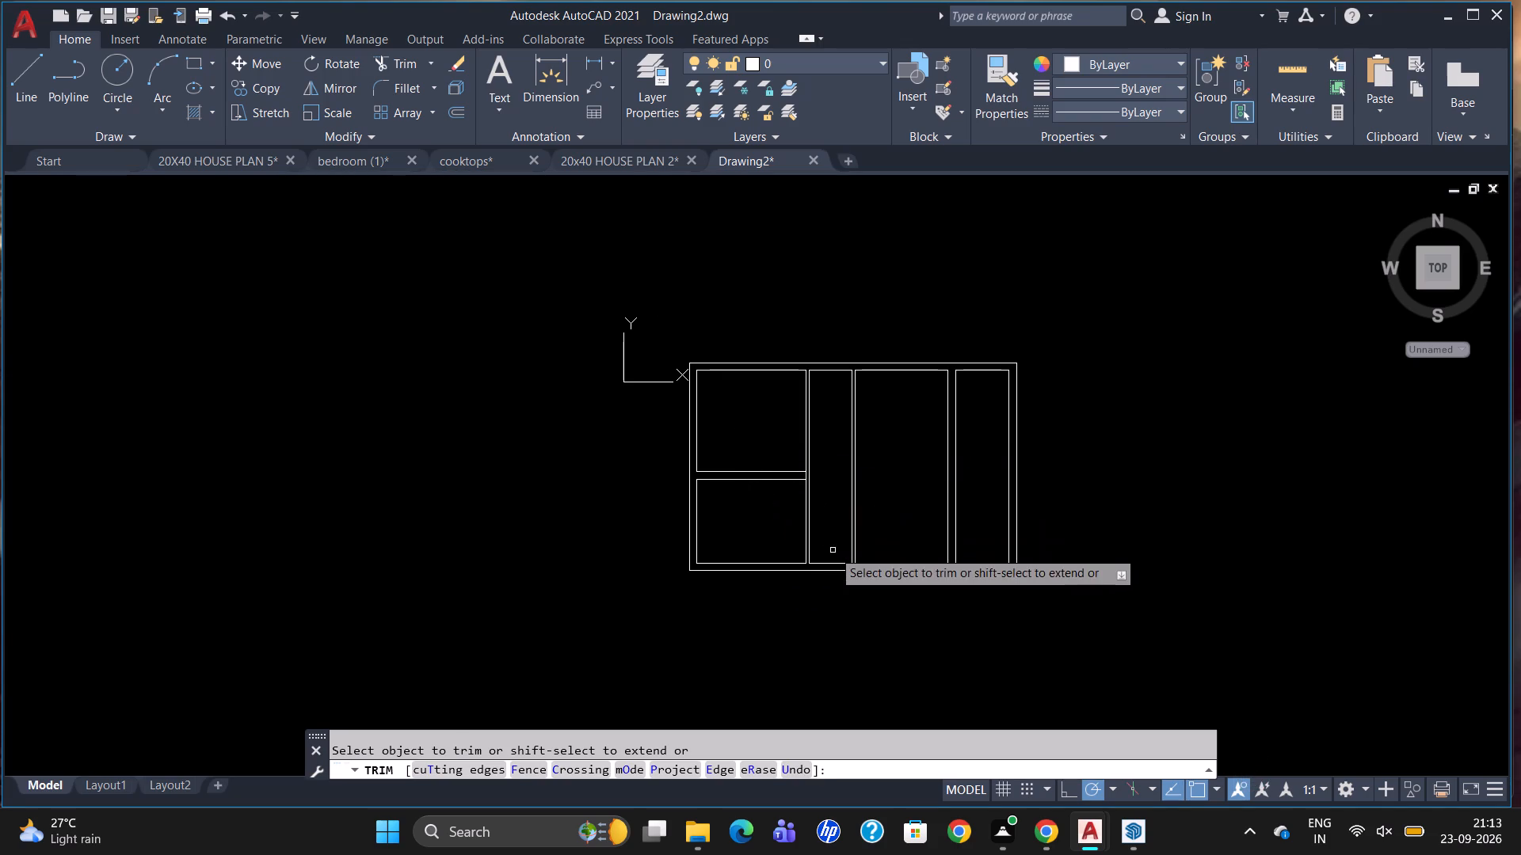
pyautogui.scroll(1, 810, 537)
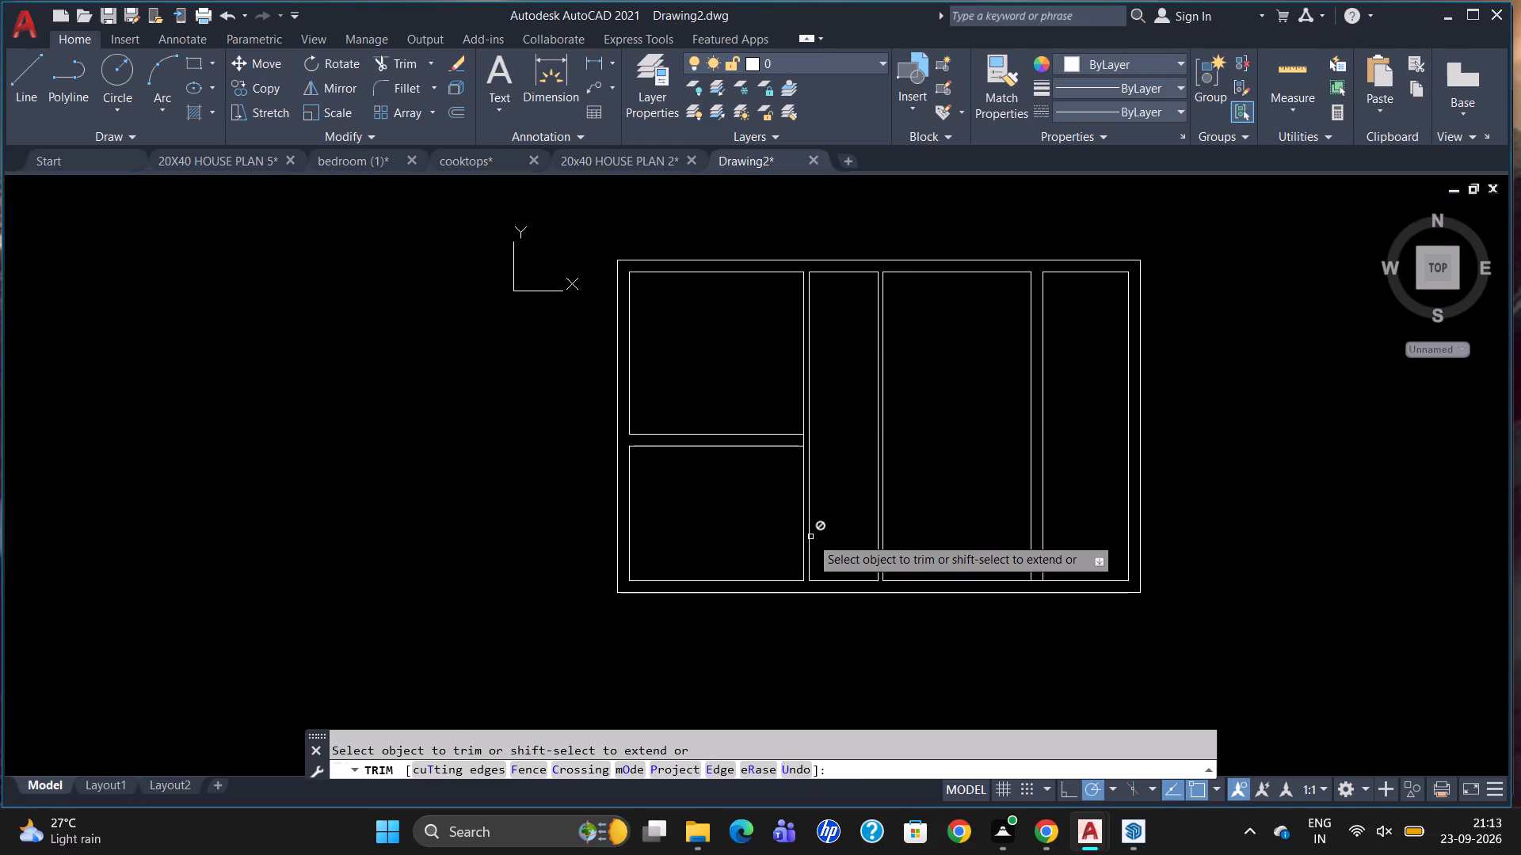
pyautogui.scroll(1, 810, 537)
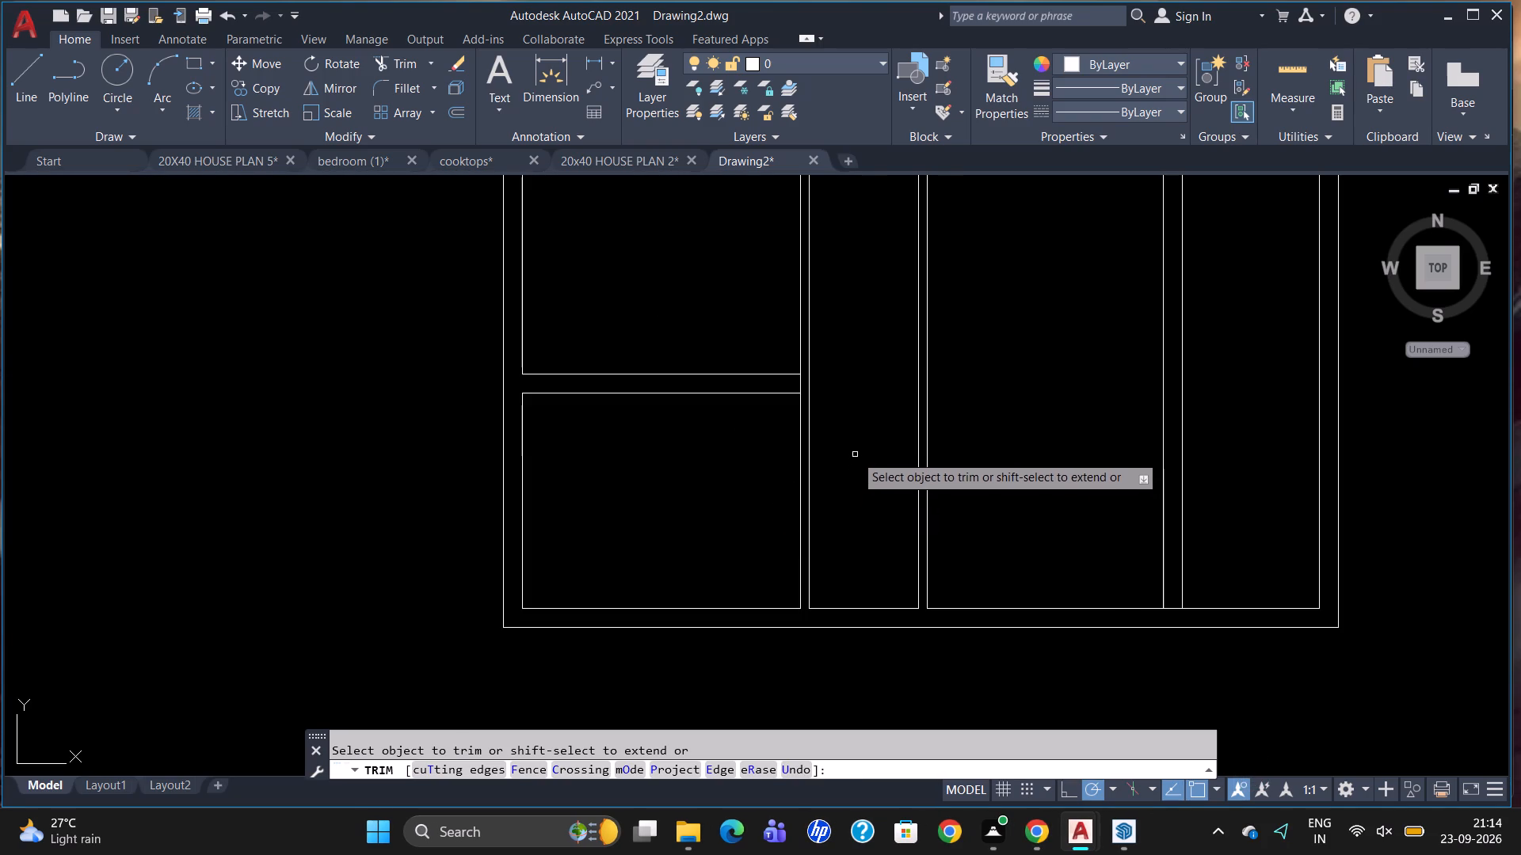
pyautogui.scroll(-2, 864, 455)
pyautogui.scroll(2, 819, 536)
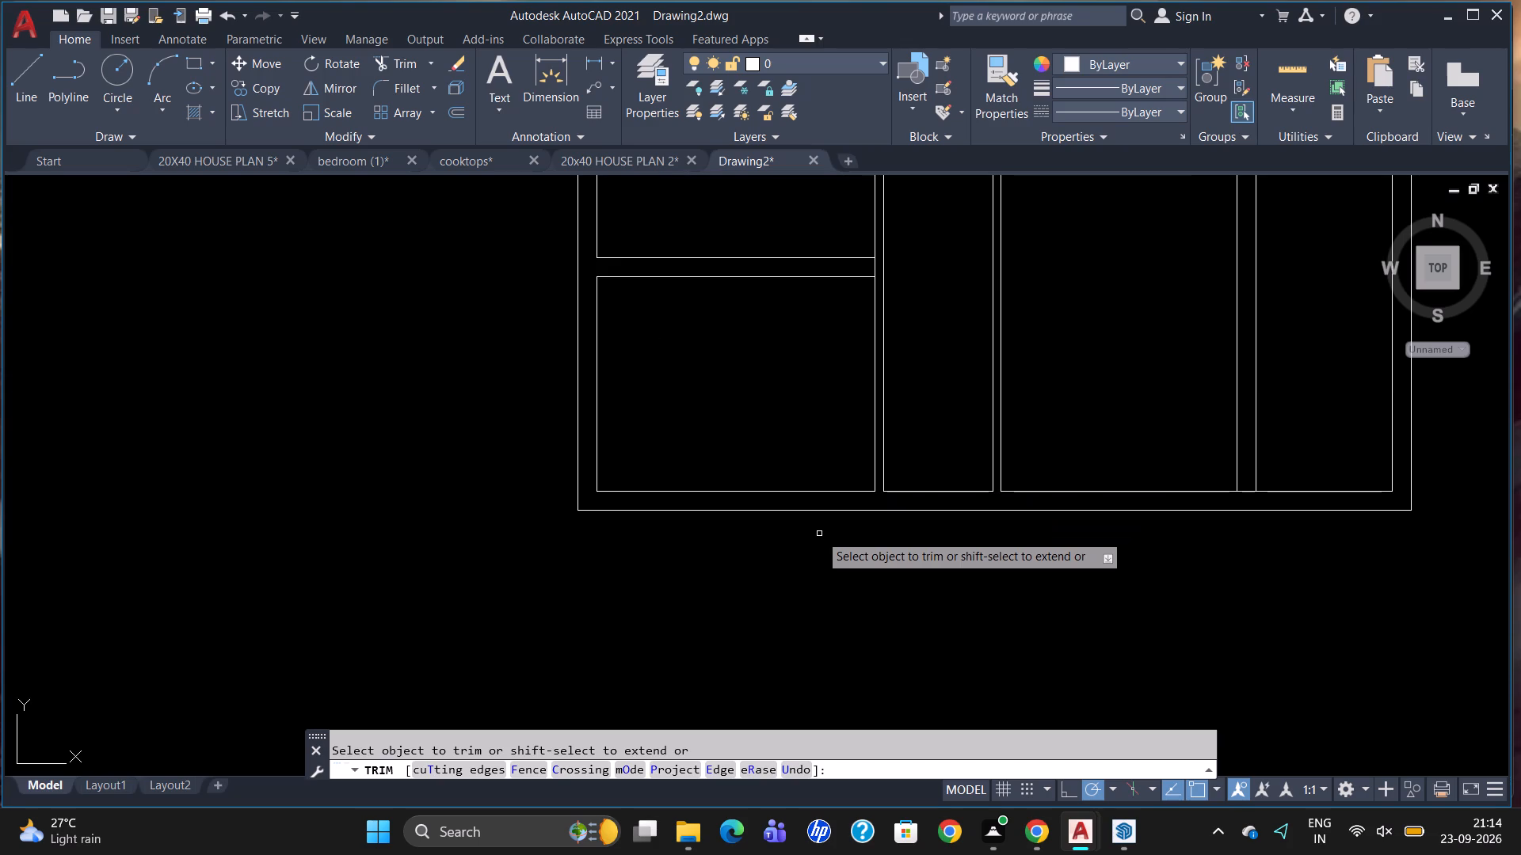
pyautogui.press('Escape')
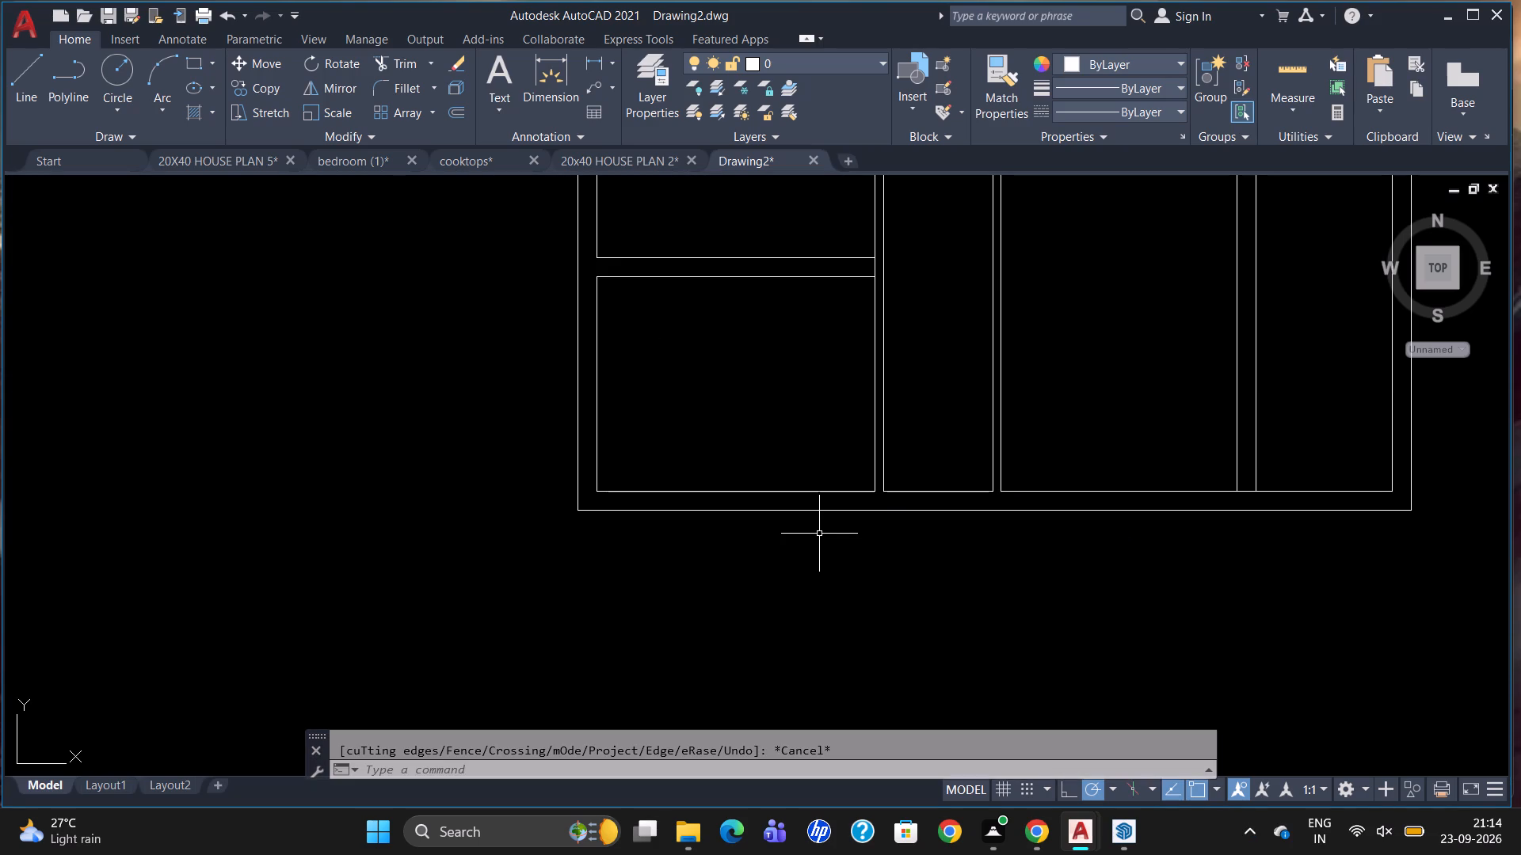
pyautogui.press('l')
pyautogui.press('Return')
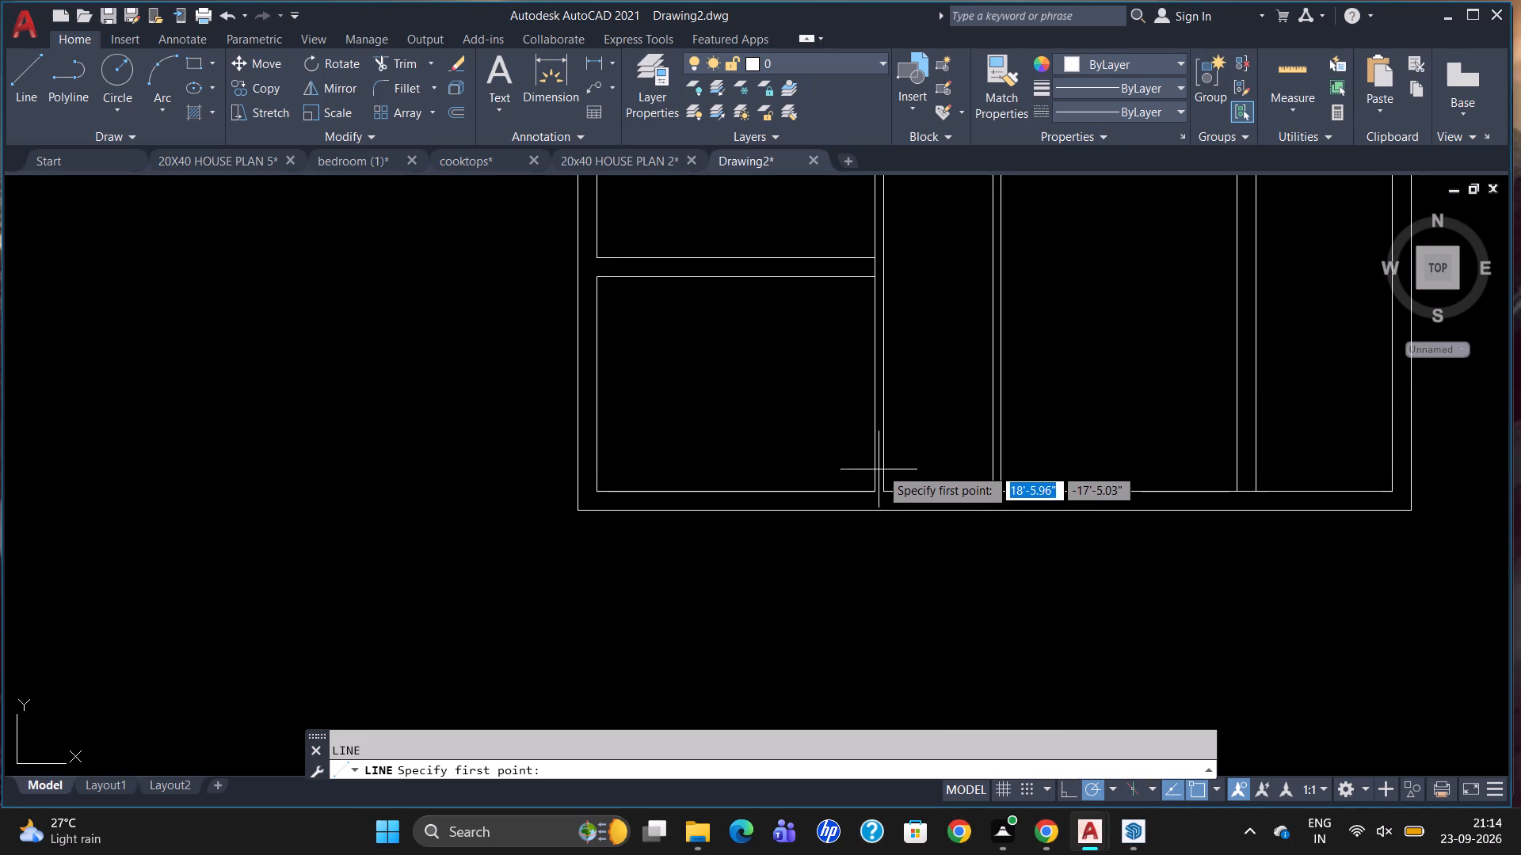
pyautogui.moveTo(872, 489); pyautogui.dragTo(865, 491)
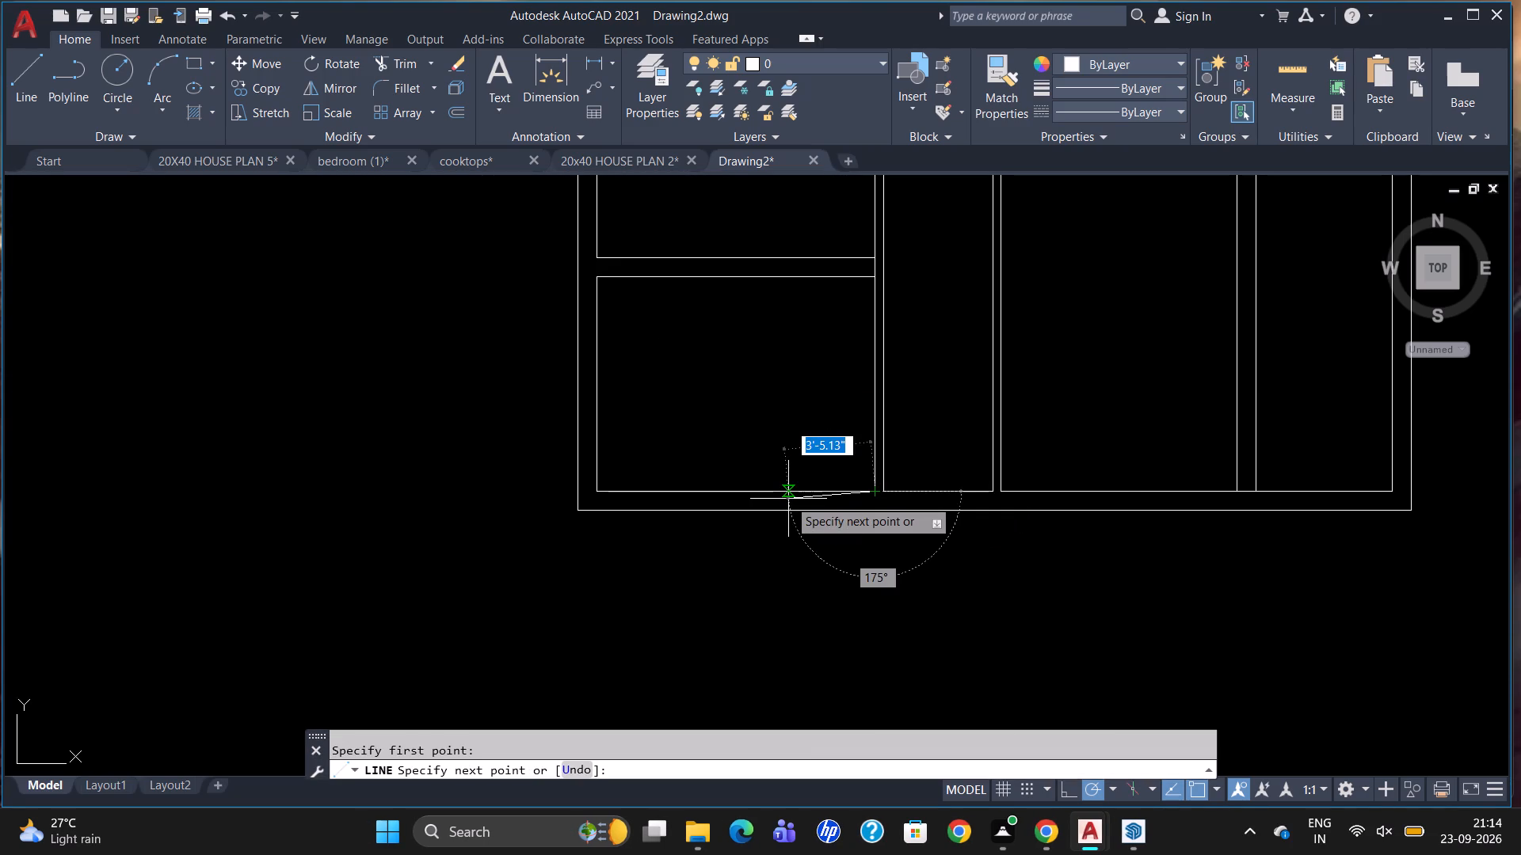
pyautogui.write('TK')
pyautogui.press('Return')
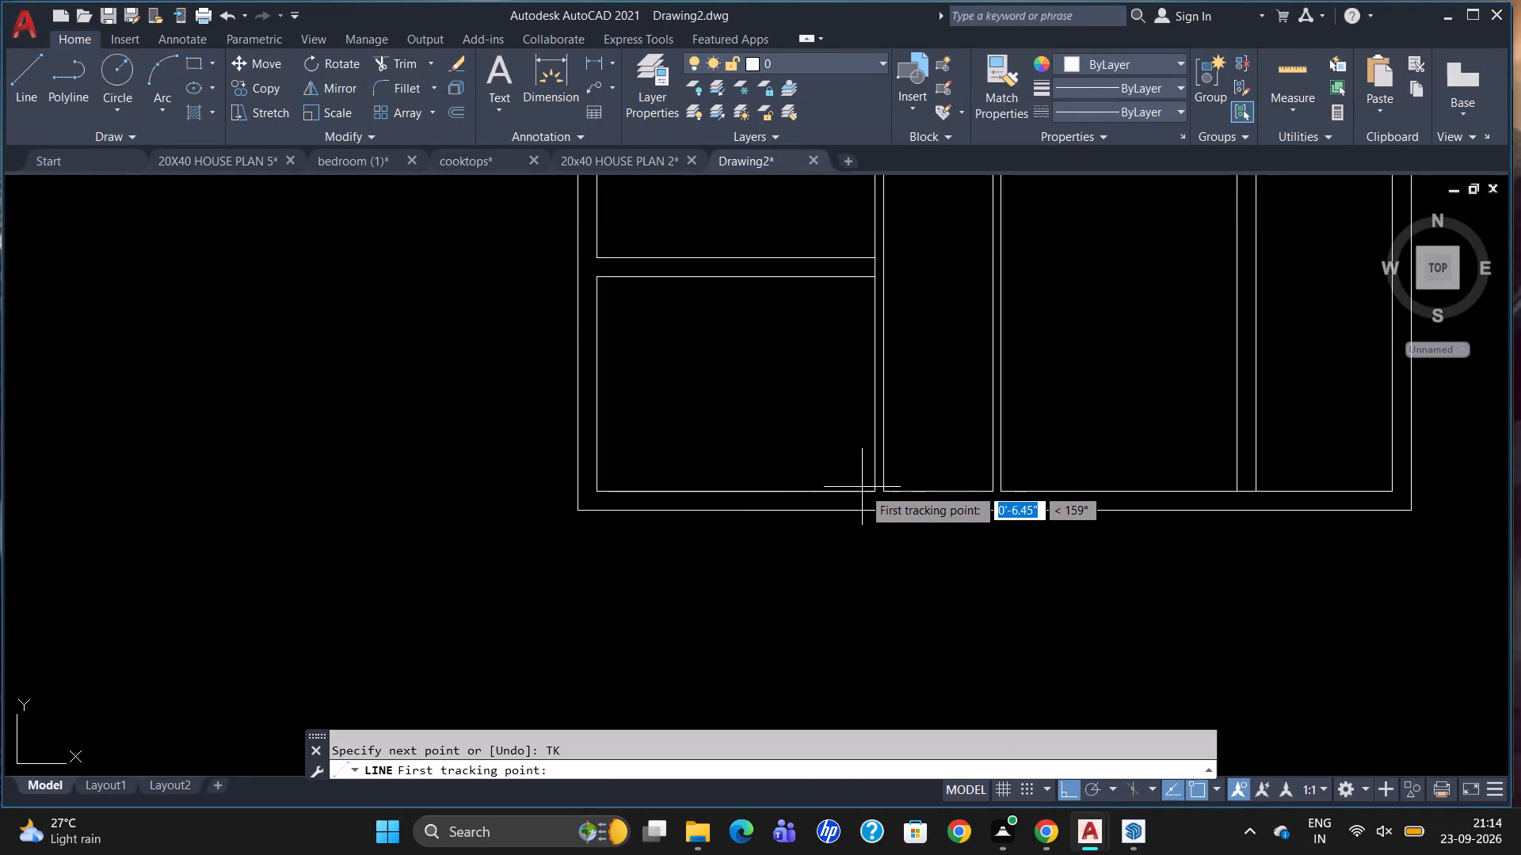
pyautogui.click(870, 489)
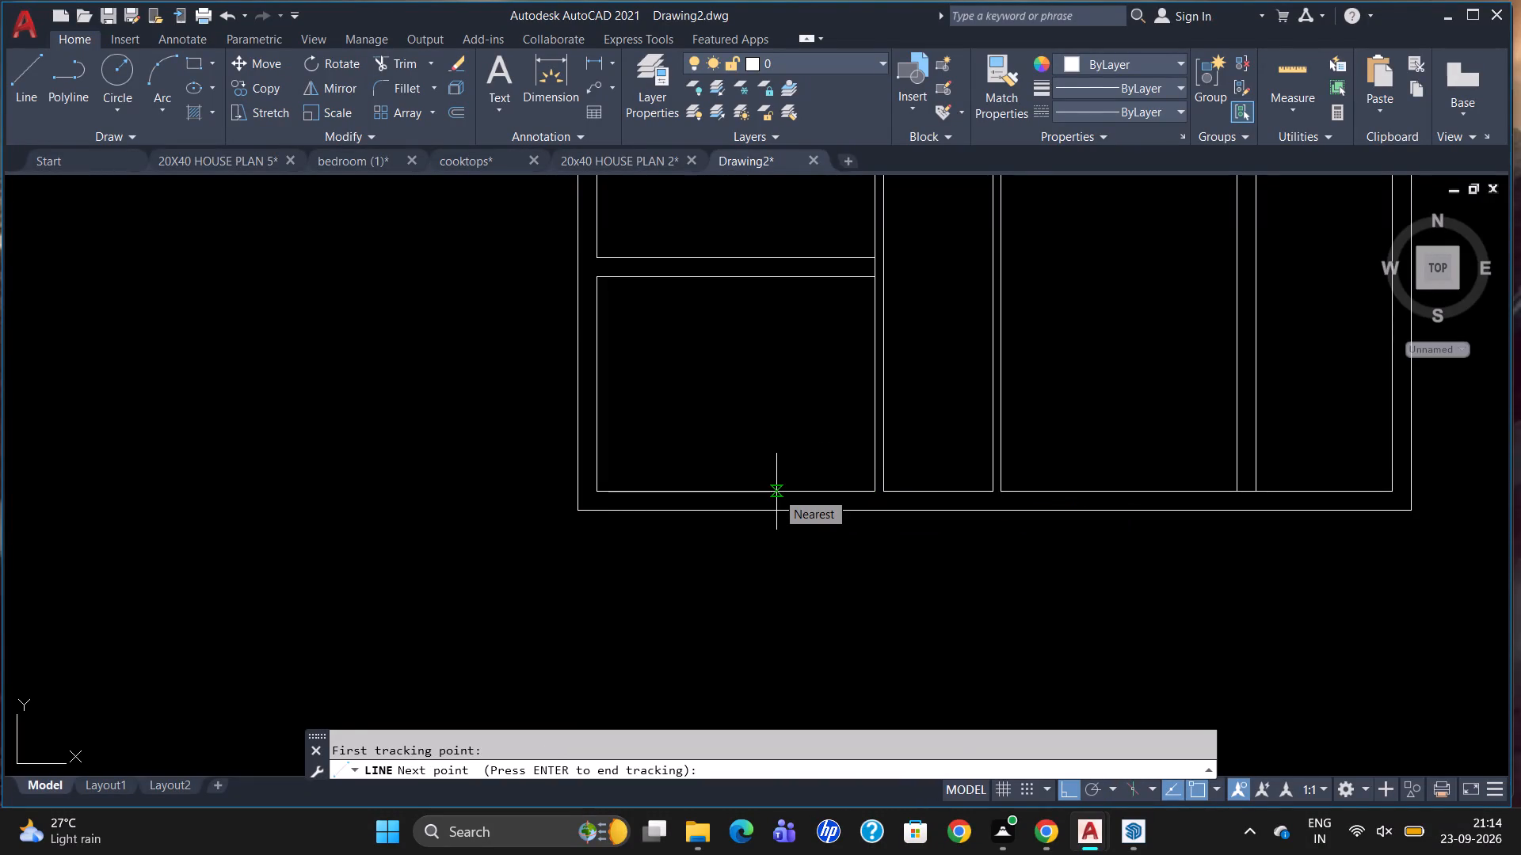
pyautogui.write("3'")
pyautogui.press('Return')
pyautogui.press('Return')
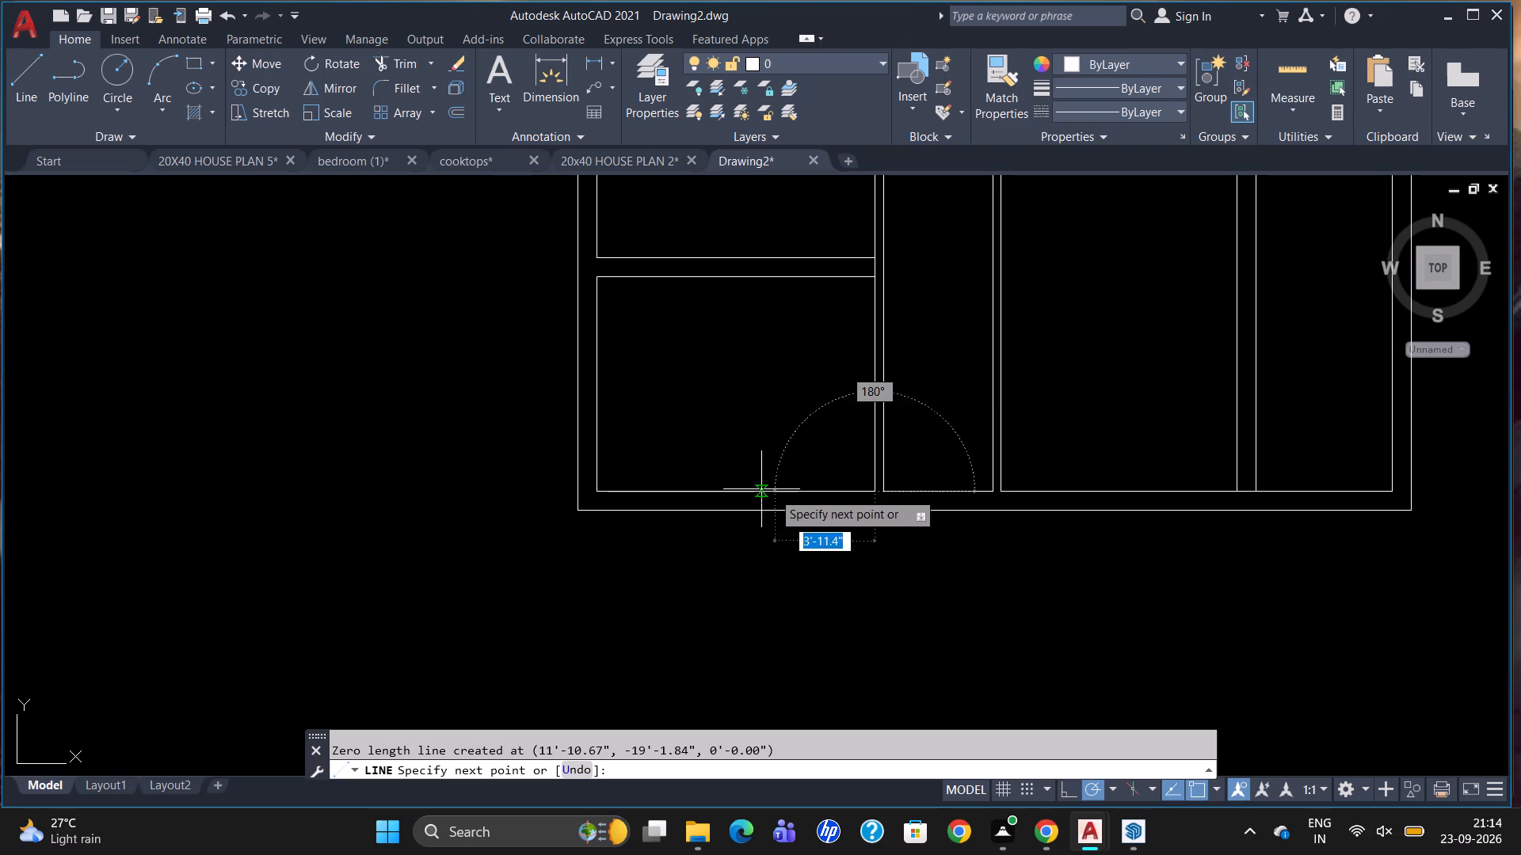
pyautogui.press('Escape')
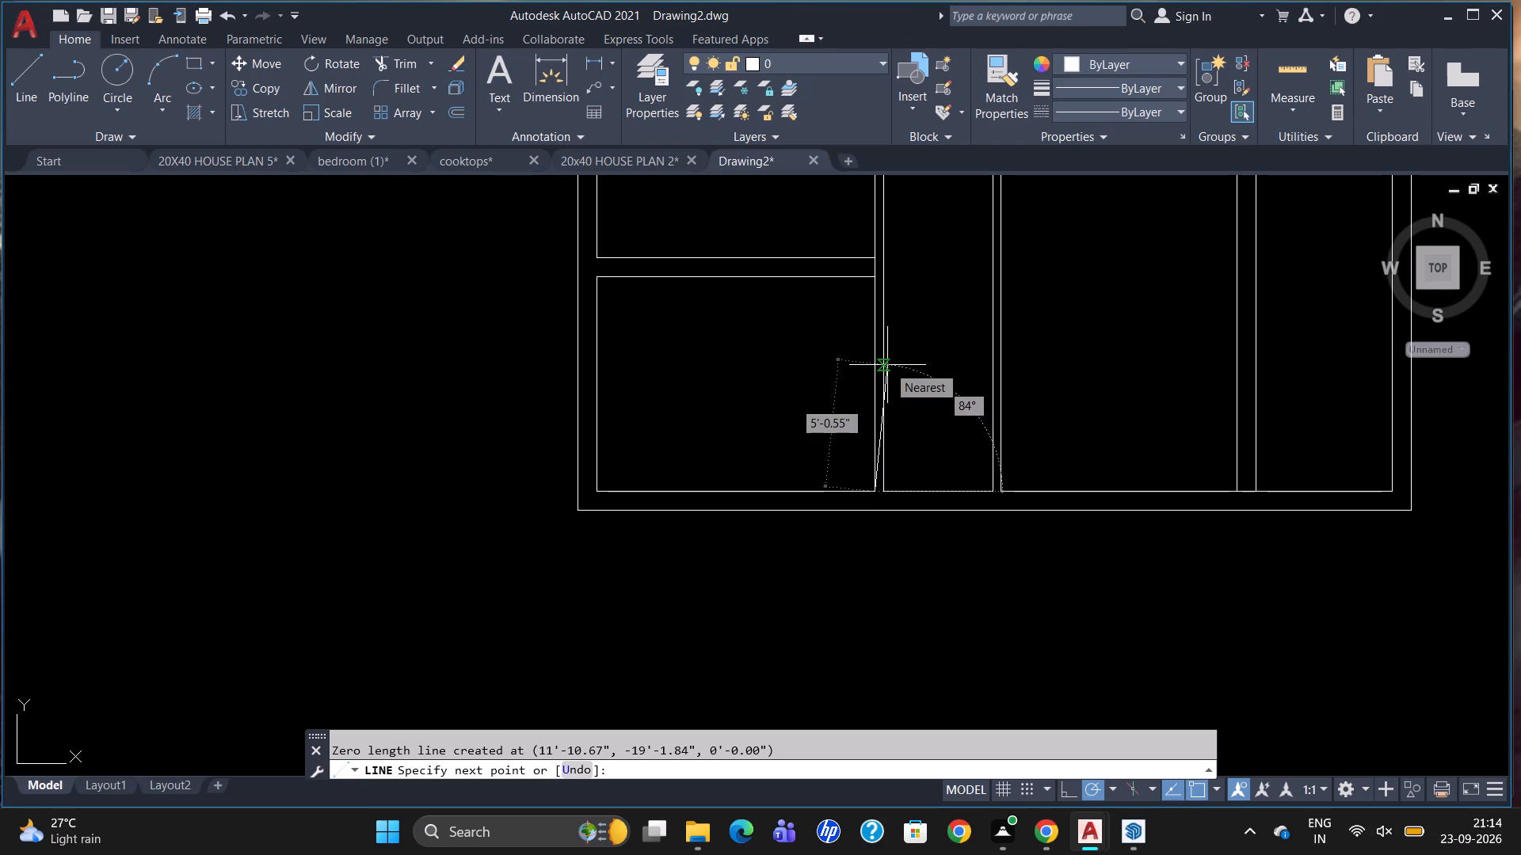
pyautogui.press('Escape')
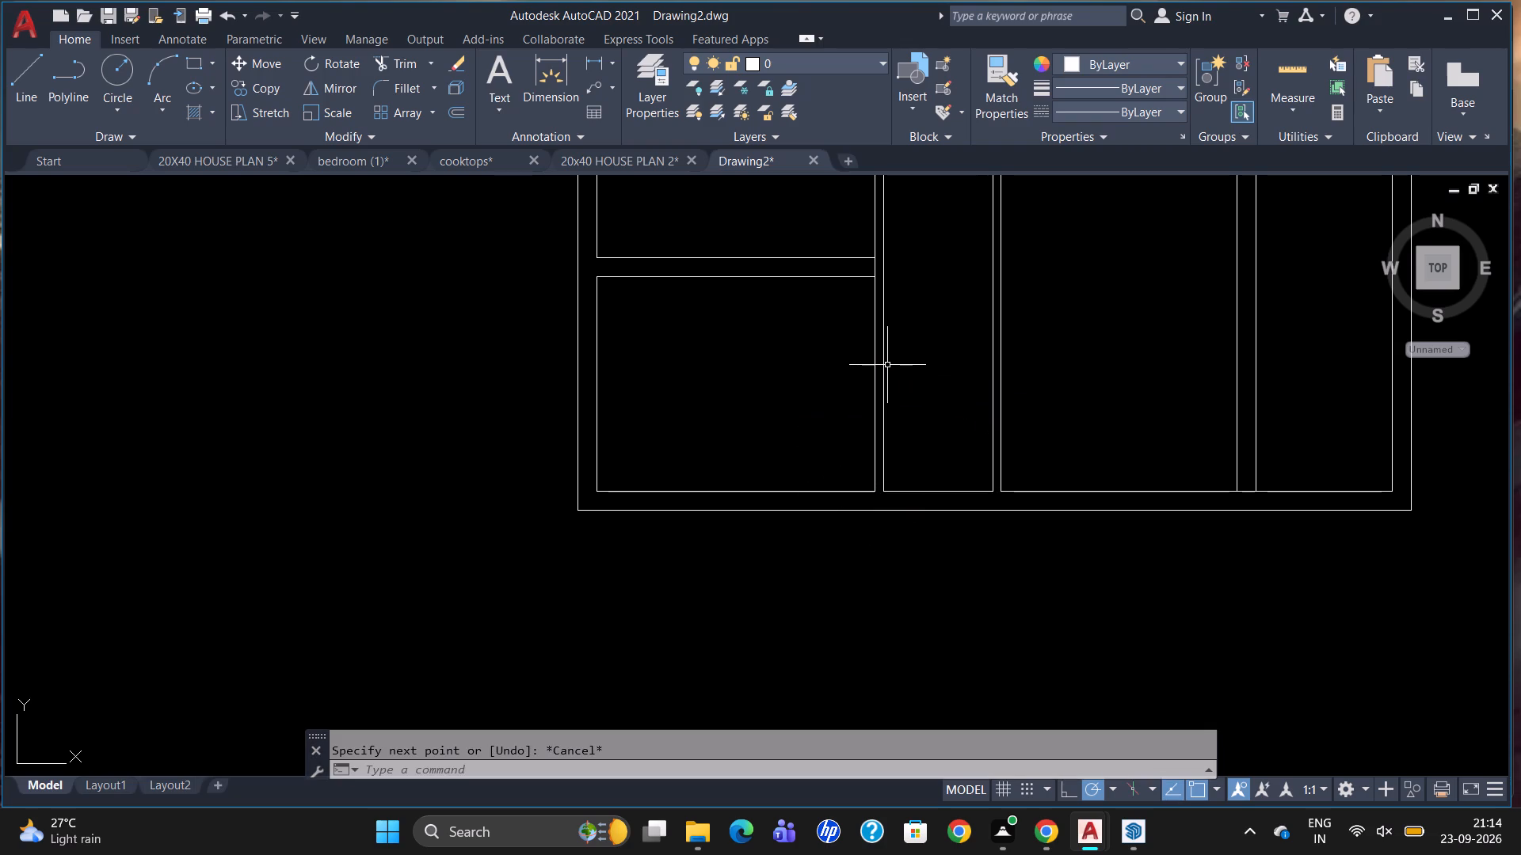
# Draw a line starting 3' left of the lower-left room's bottom-right corner, running 4' up and across to the first partition wall.
pyautogui.press('l')
pyautogui.press('Return')
pyautogui.write('TK')
pyautogui.press('Return')
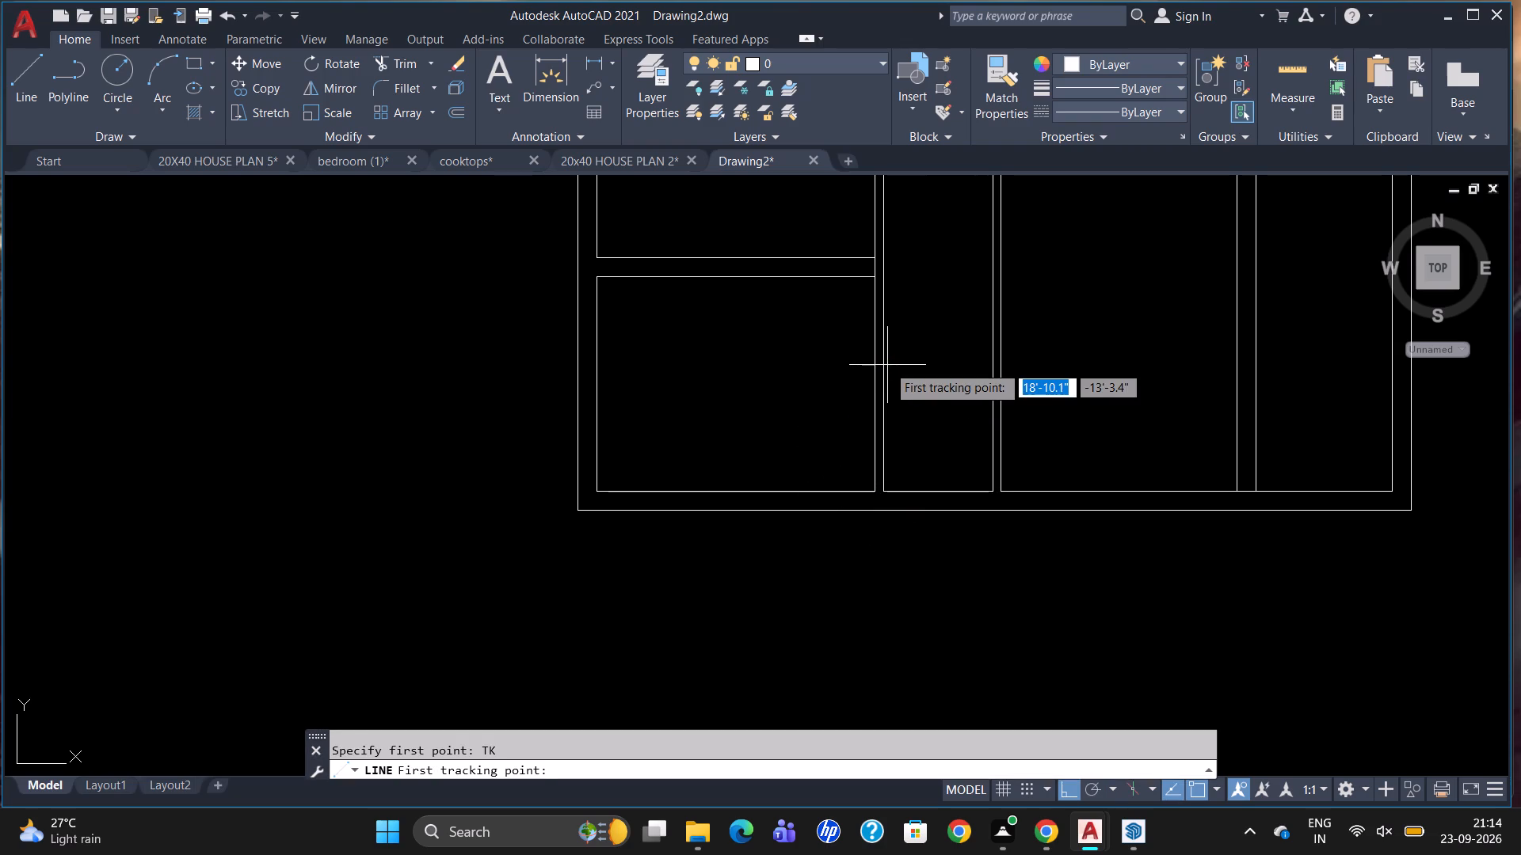
pyautogui.click(875, 496)
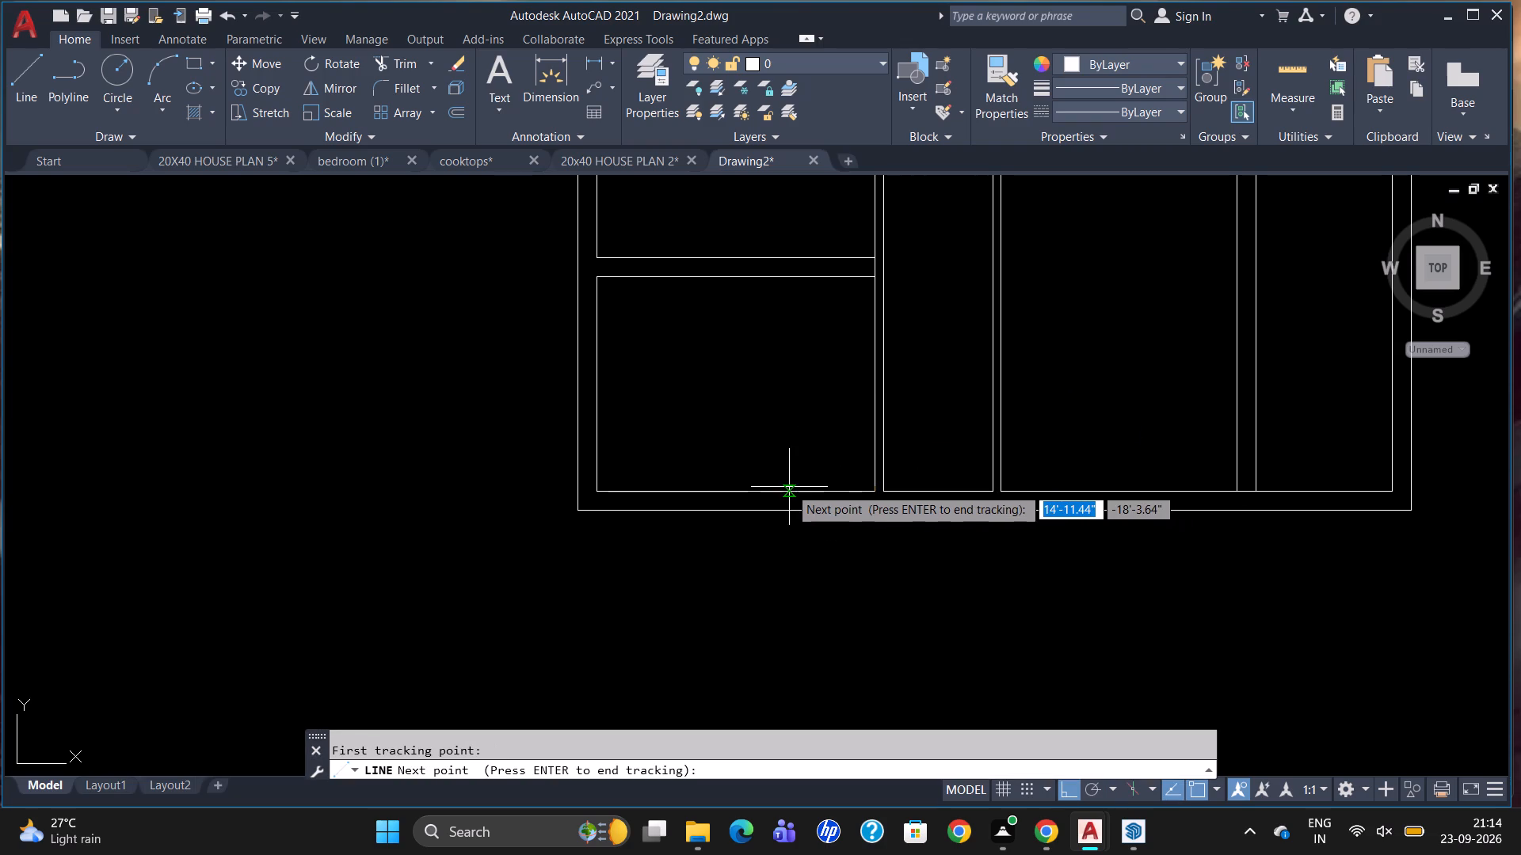
pyautogui.scroll(2, 841, 496)
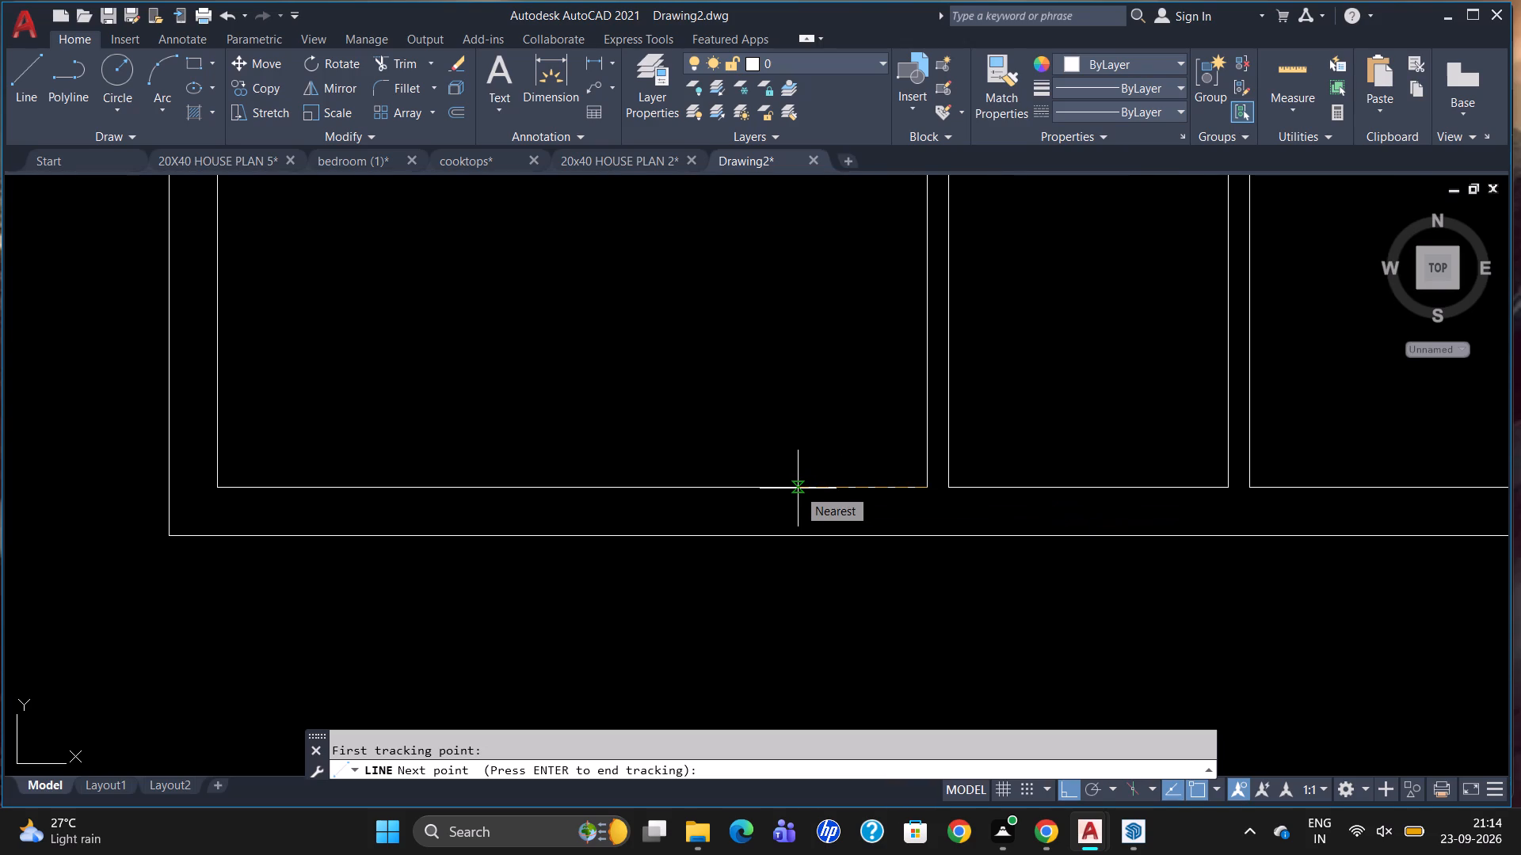
pyautogui.write("3'")
pyautogui.press('Return')
pyautogui.press('Return')
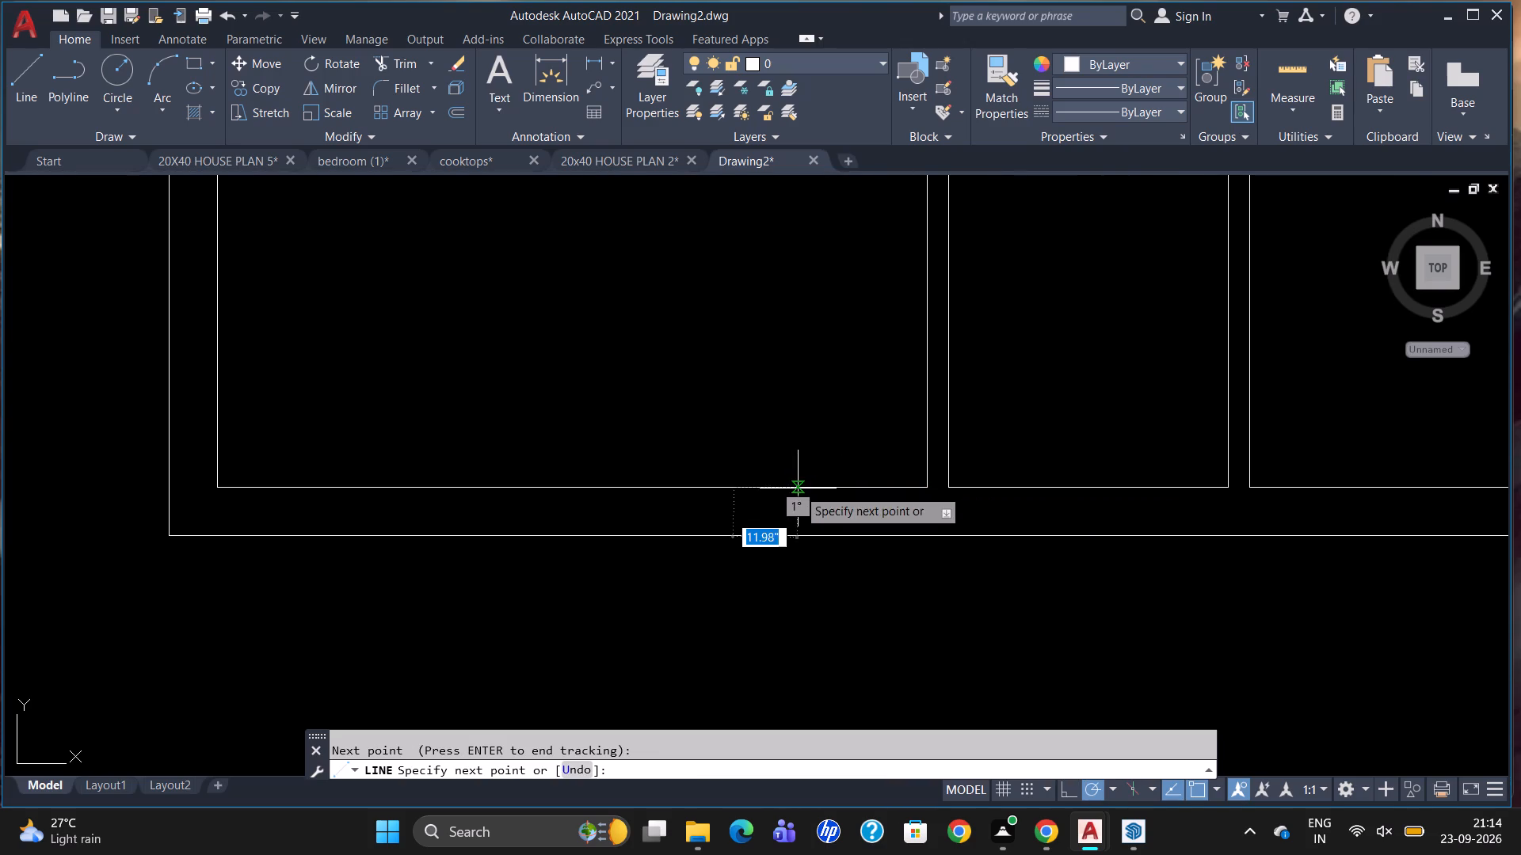
pyautogui.scroll(-2, 757, 275)
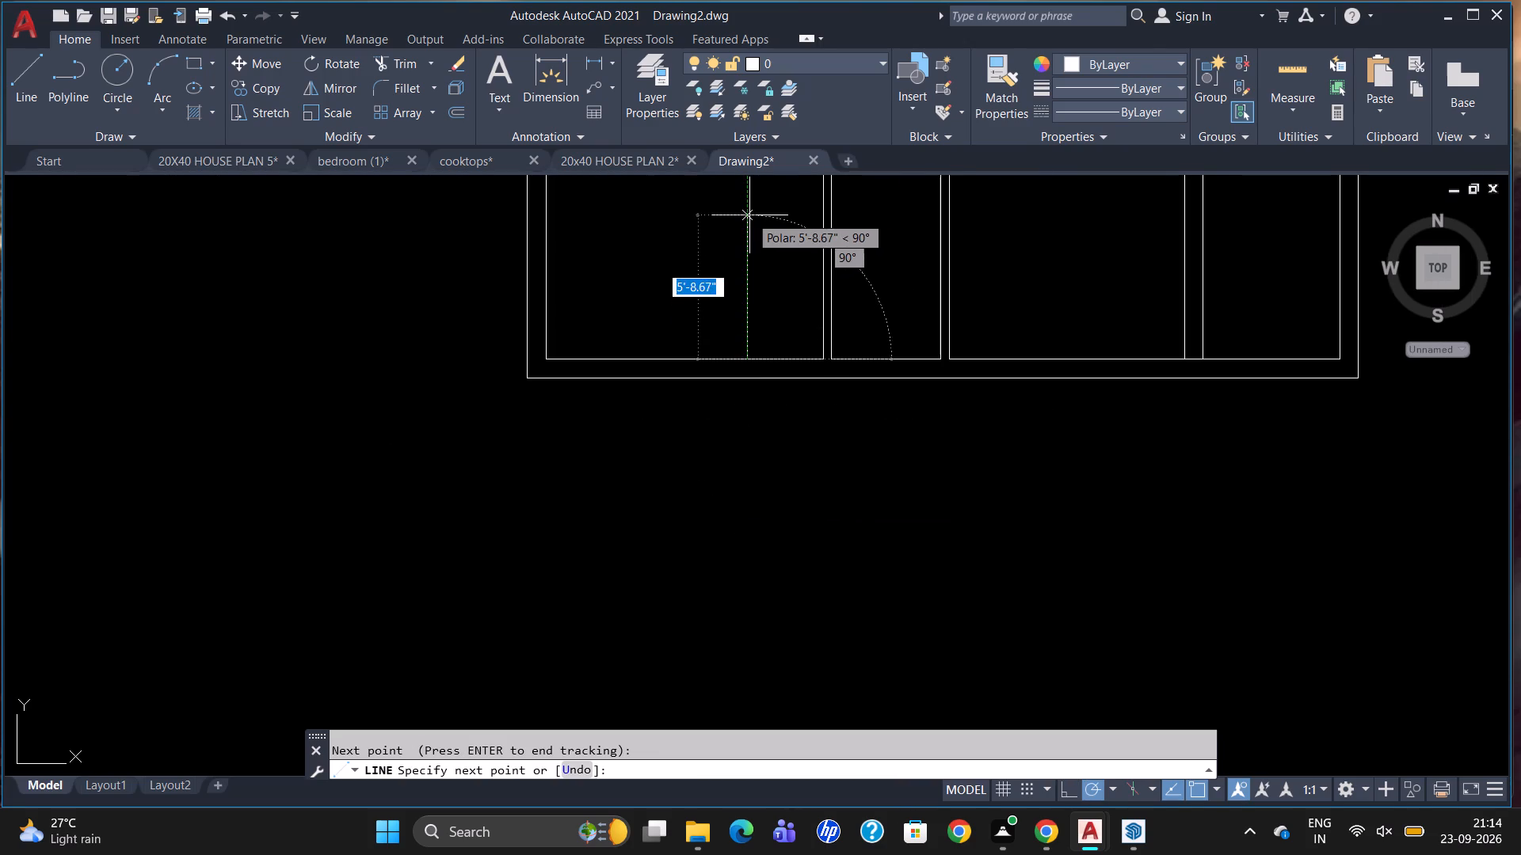
pyautogui.write("4'")
pyautogui.press('Return')
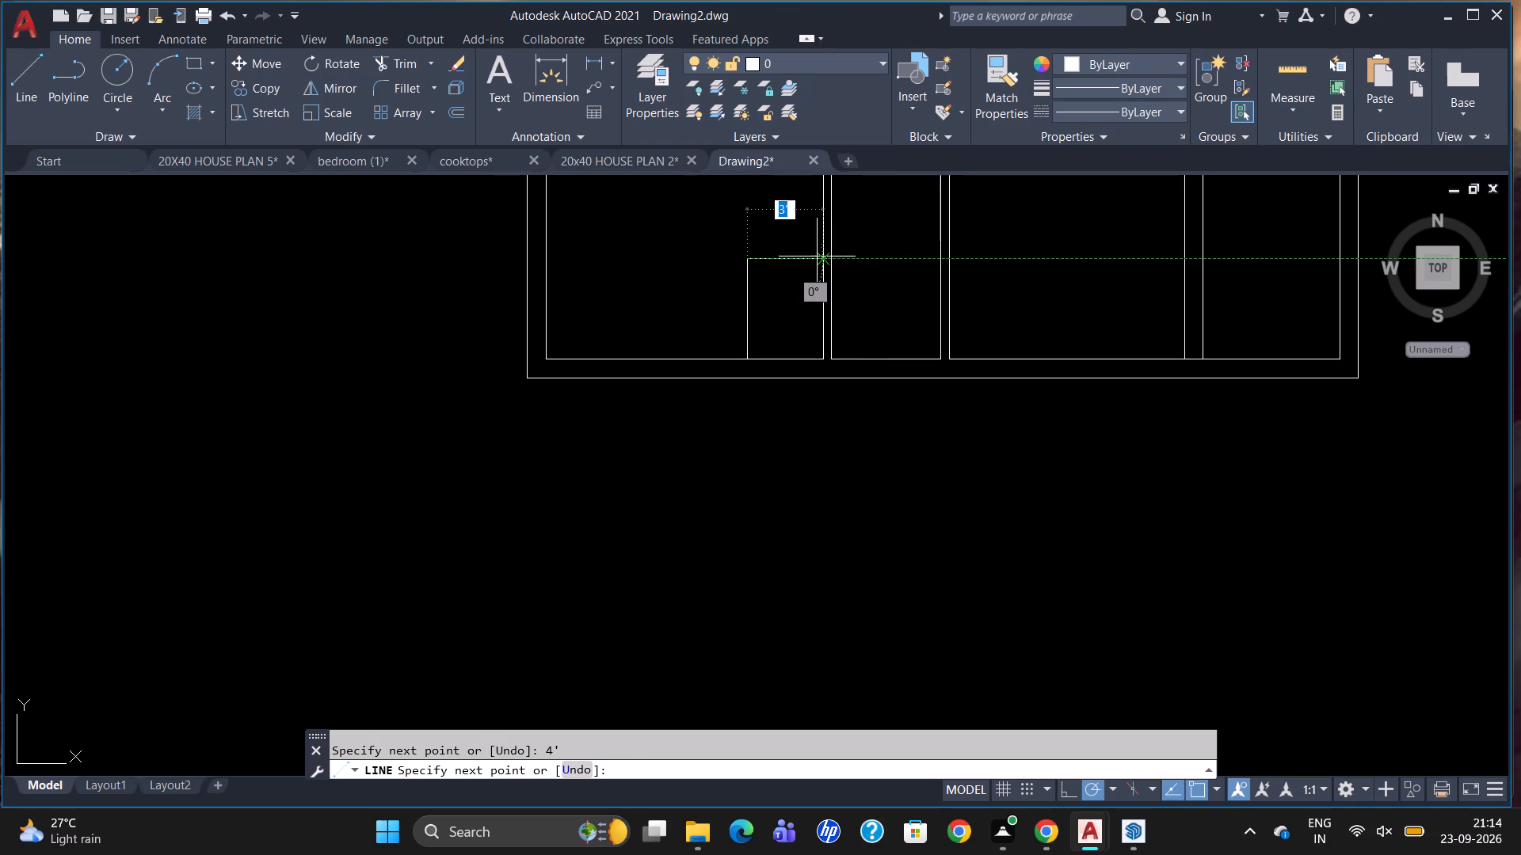
pyautogui.click(826, 259)
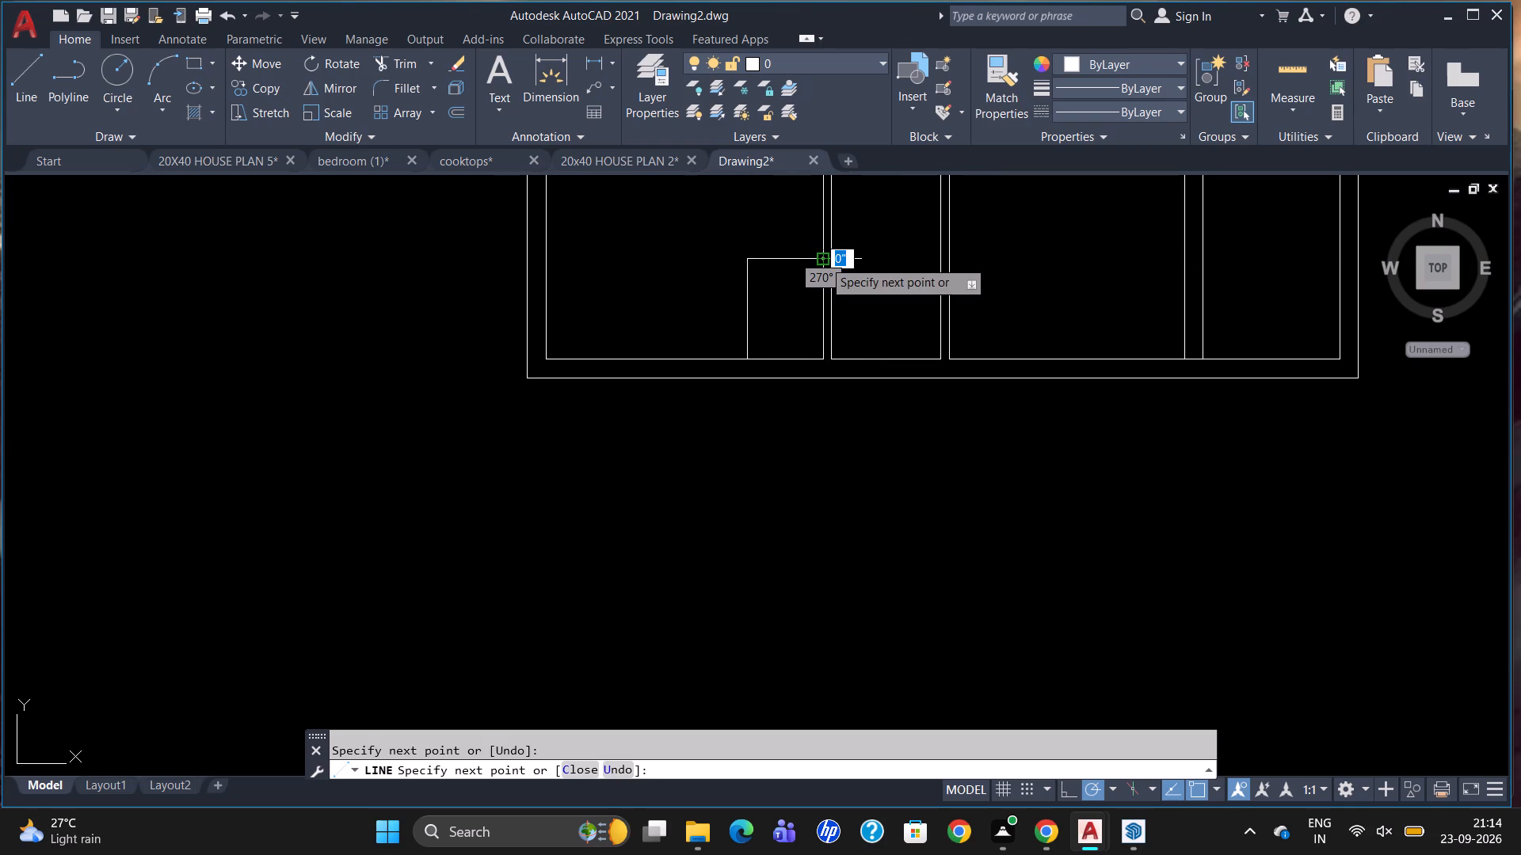
pyautogui.press('Escape')
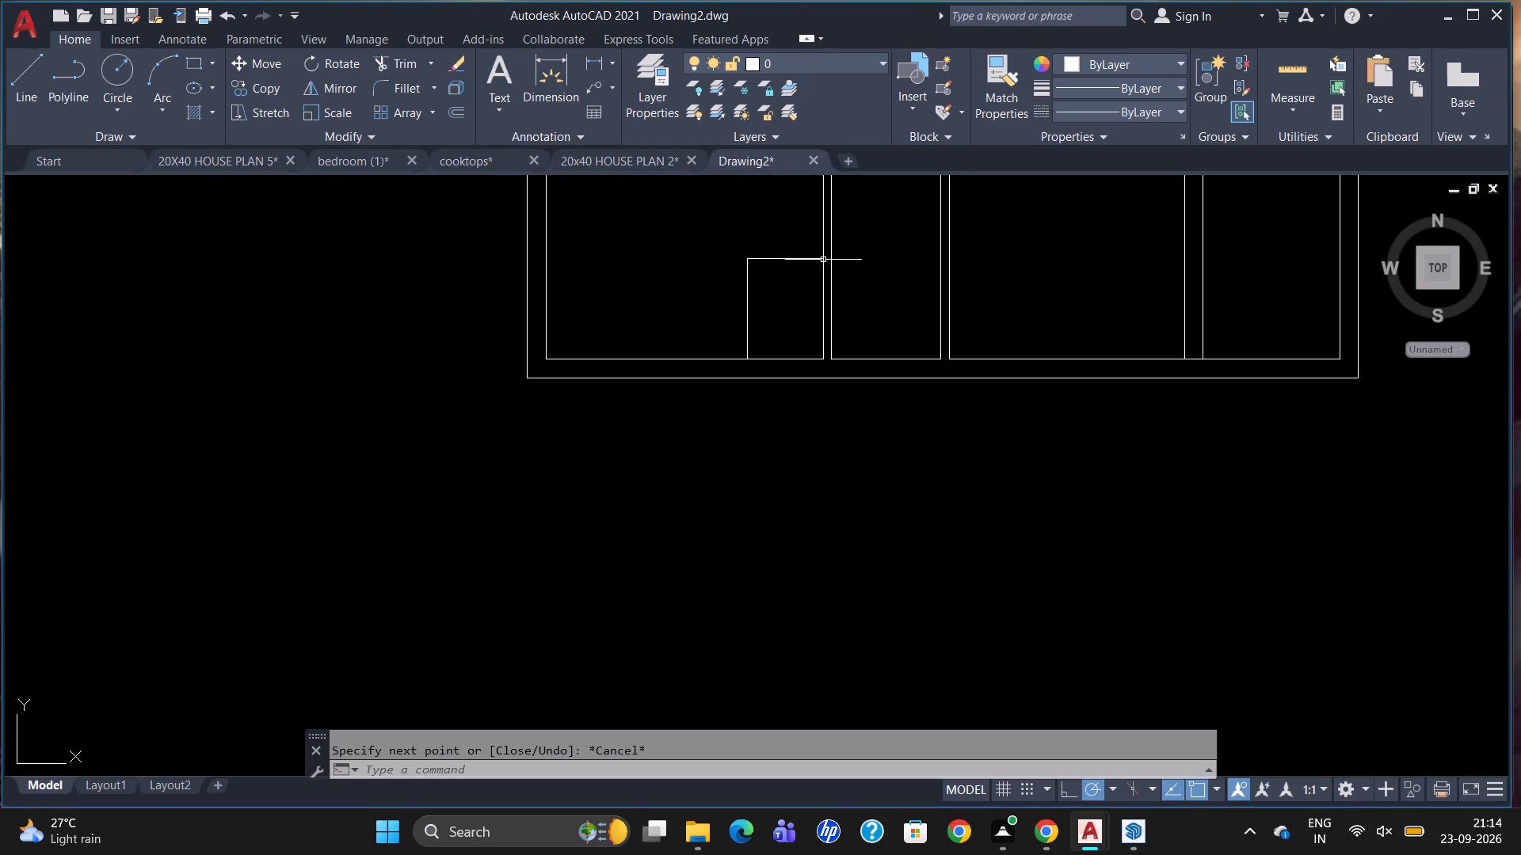
# Offset the small enclosure's vertical line 4" to the left and its horizontal line 4" upward.
pyautogui.press('o')
pyautogui.press('Return')
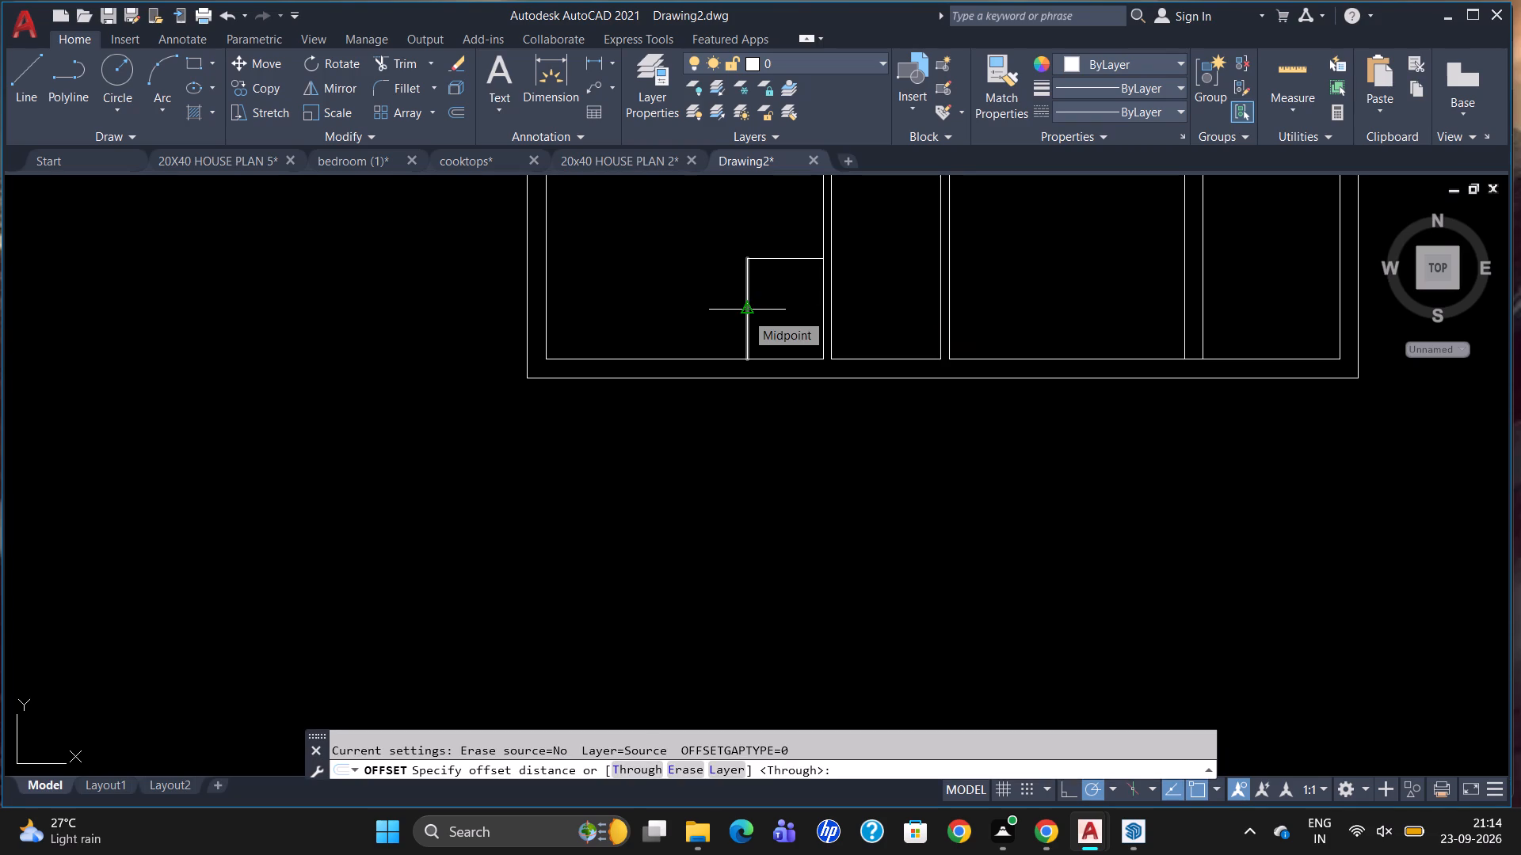
pyautogui.press('4')
pyautogui.press('Return')
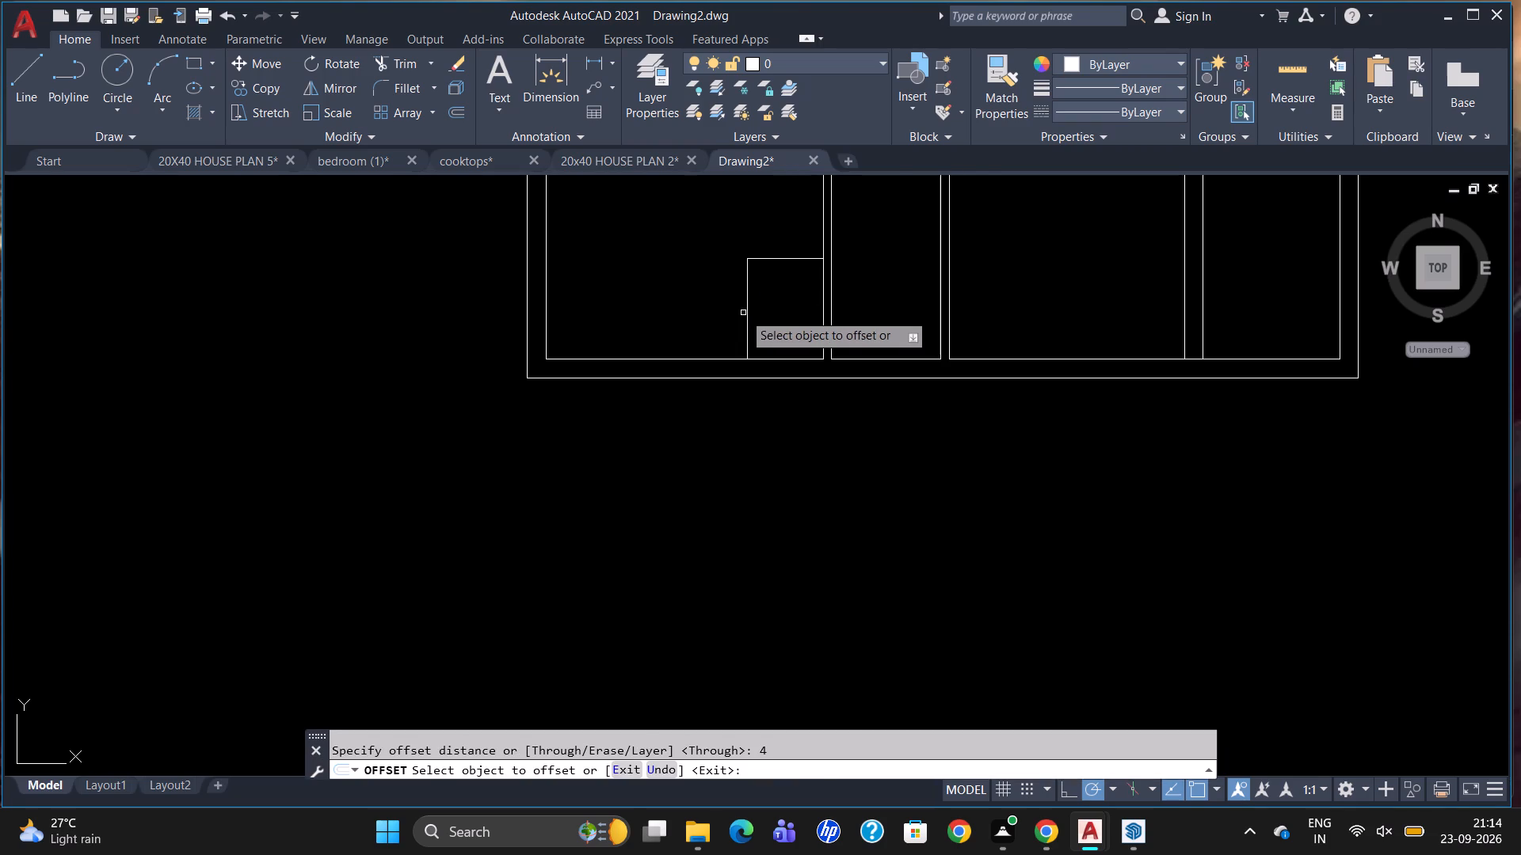
pyautogui.click(749, 310)
pyautogui.click(726, 312)
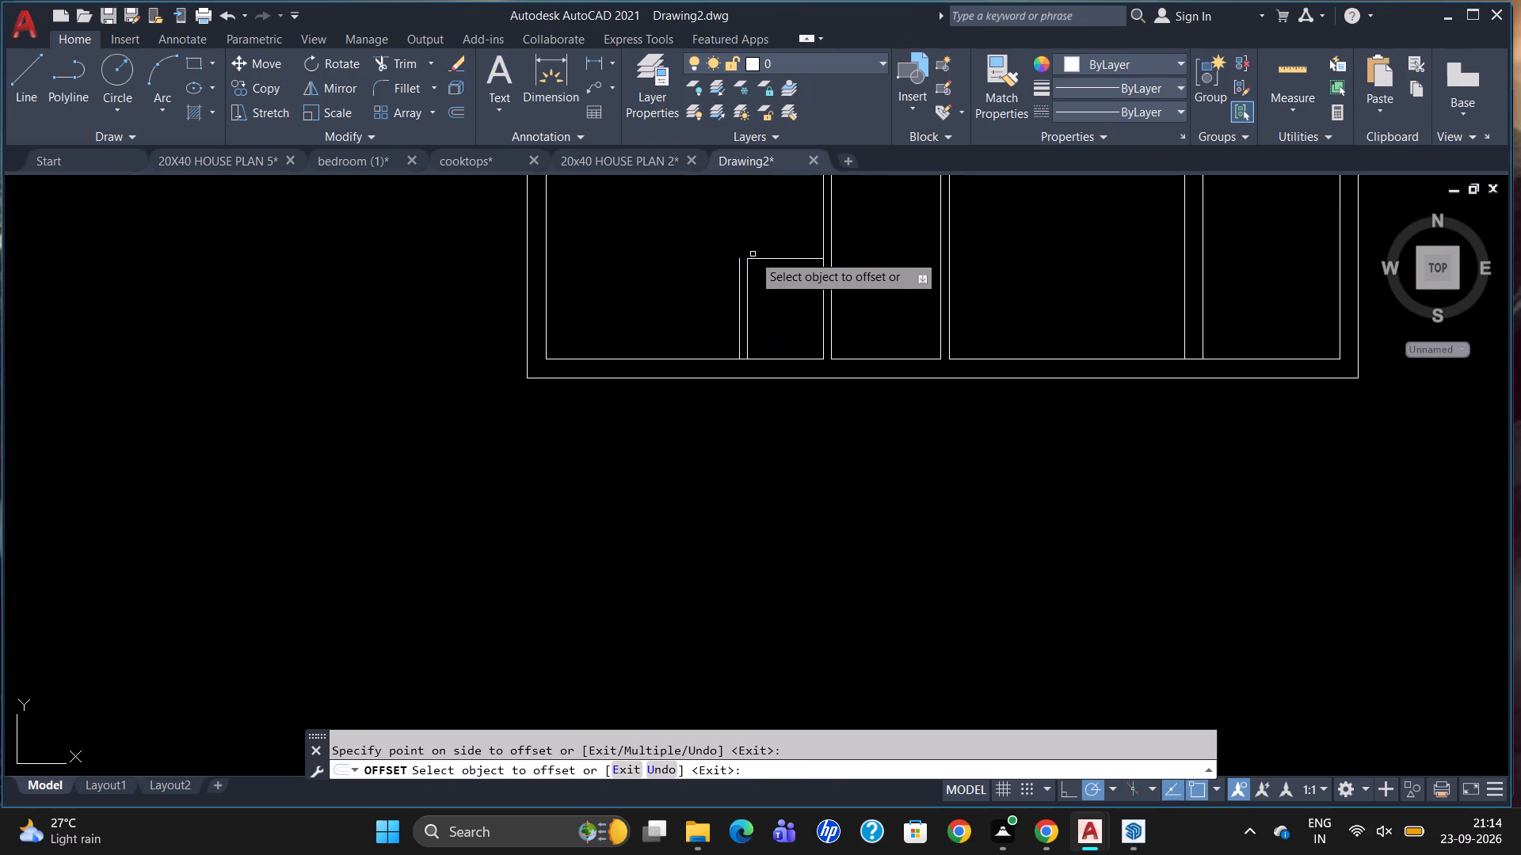
pyautogui.scroll(1, 753, 250)
pyautogui.moveTo(780, 261); pyautogui.dragTo(783, 247)
pyautogui.click(788, 231)
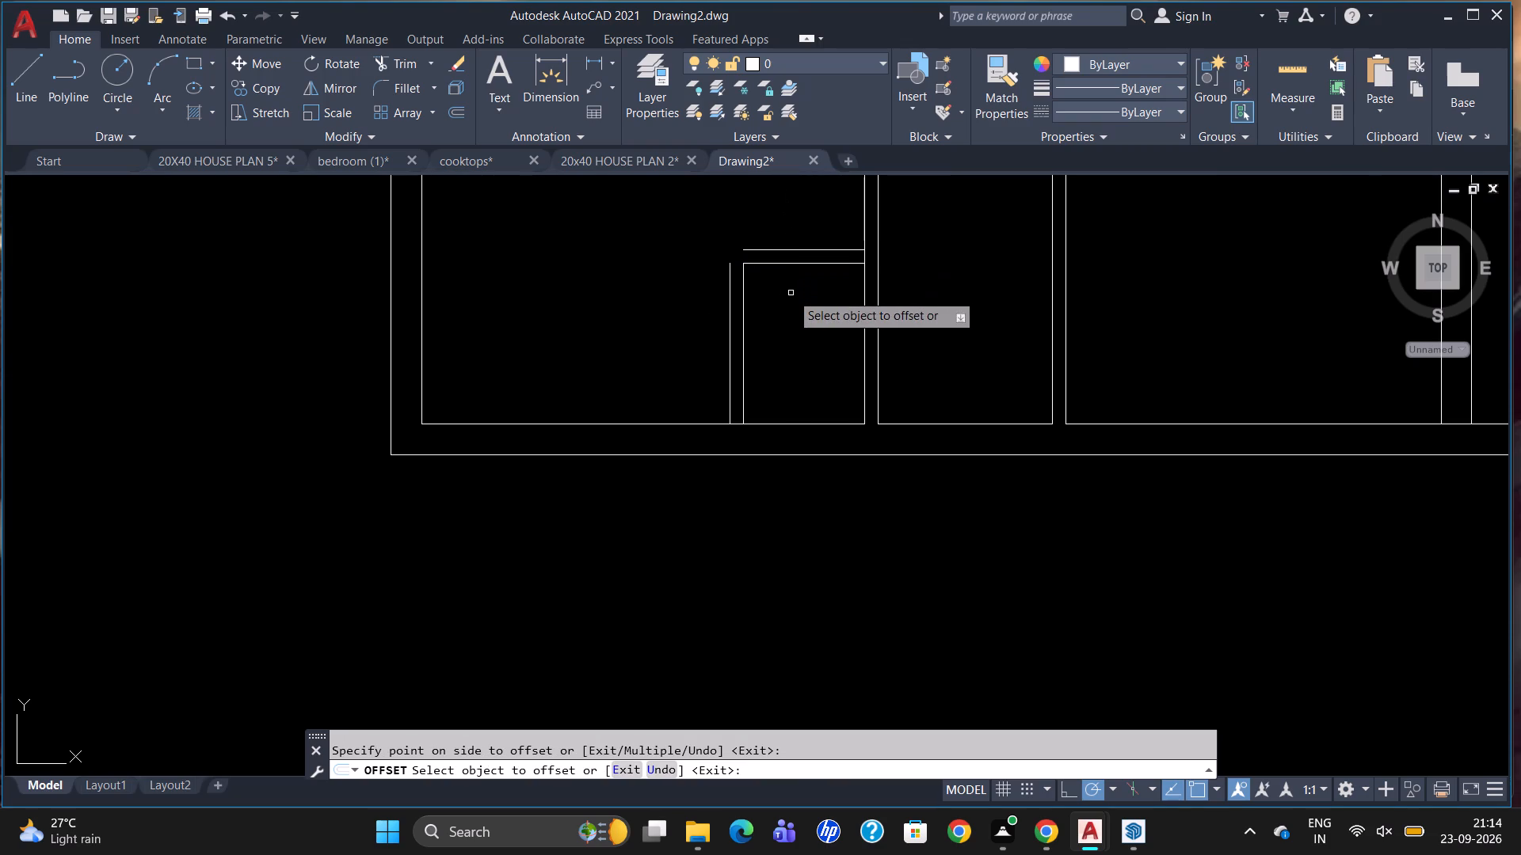
pyautogui.press('Escape')
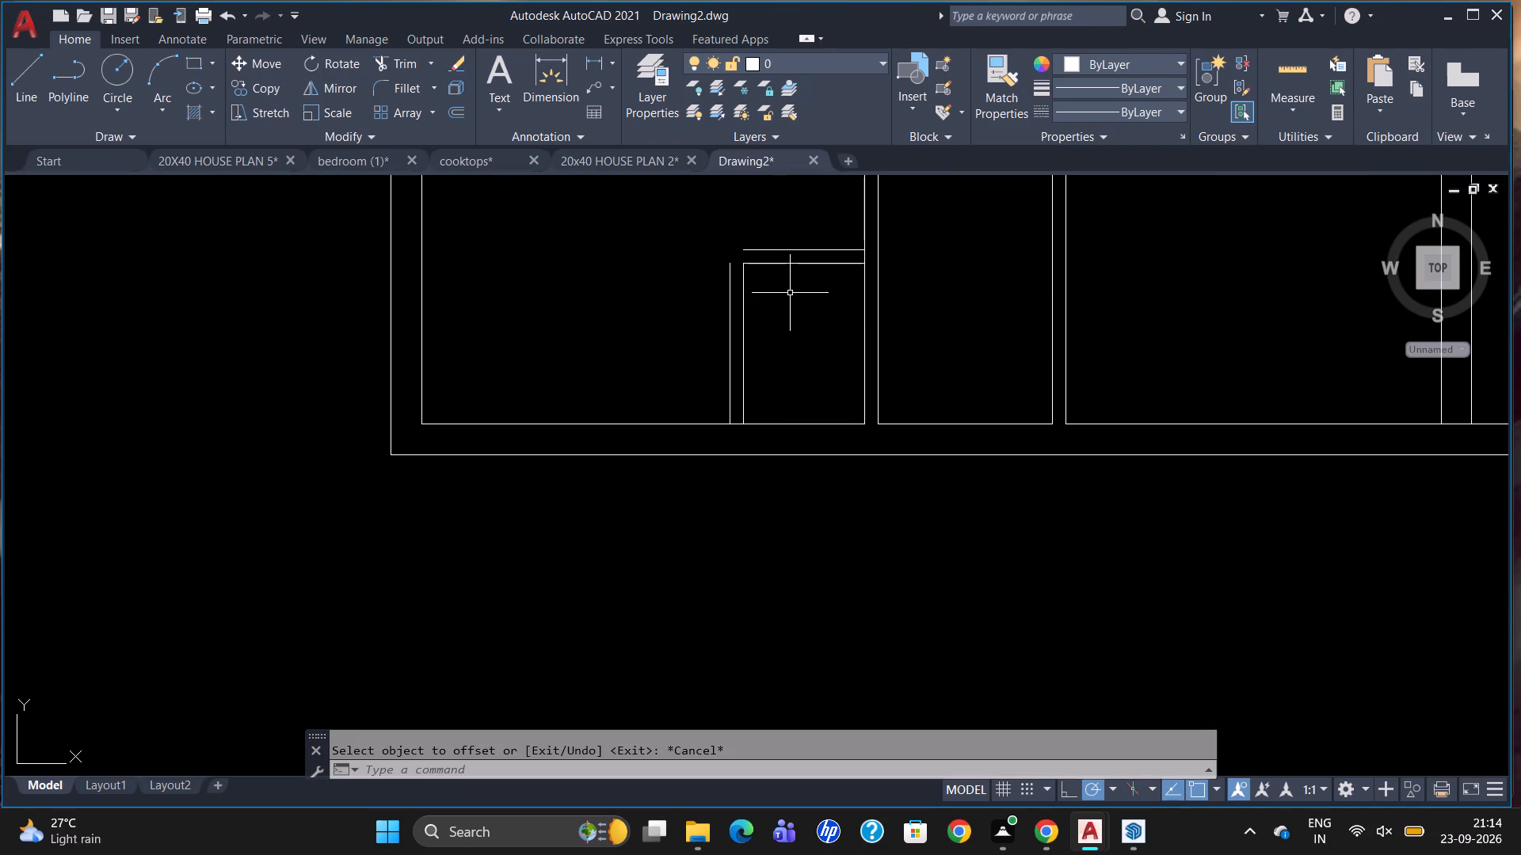
# Draw a short horizontal line leftward from the left end of the small enclosure's upper outer wall line, past its outer vertical line.
pyautogui.press('l')
pyautogui.press('Return')
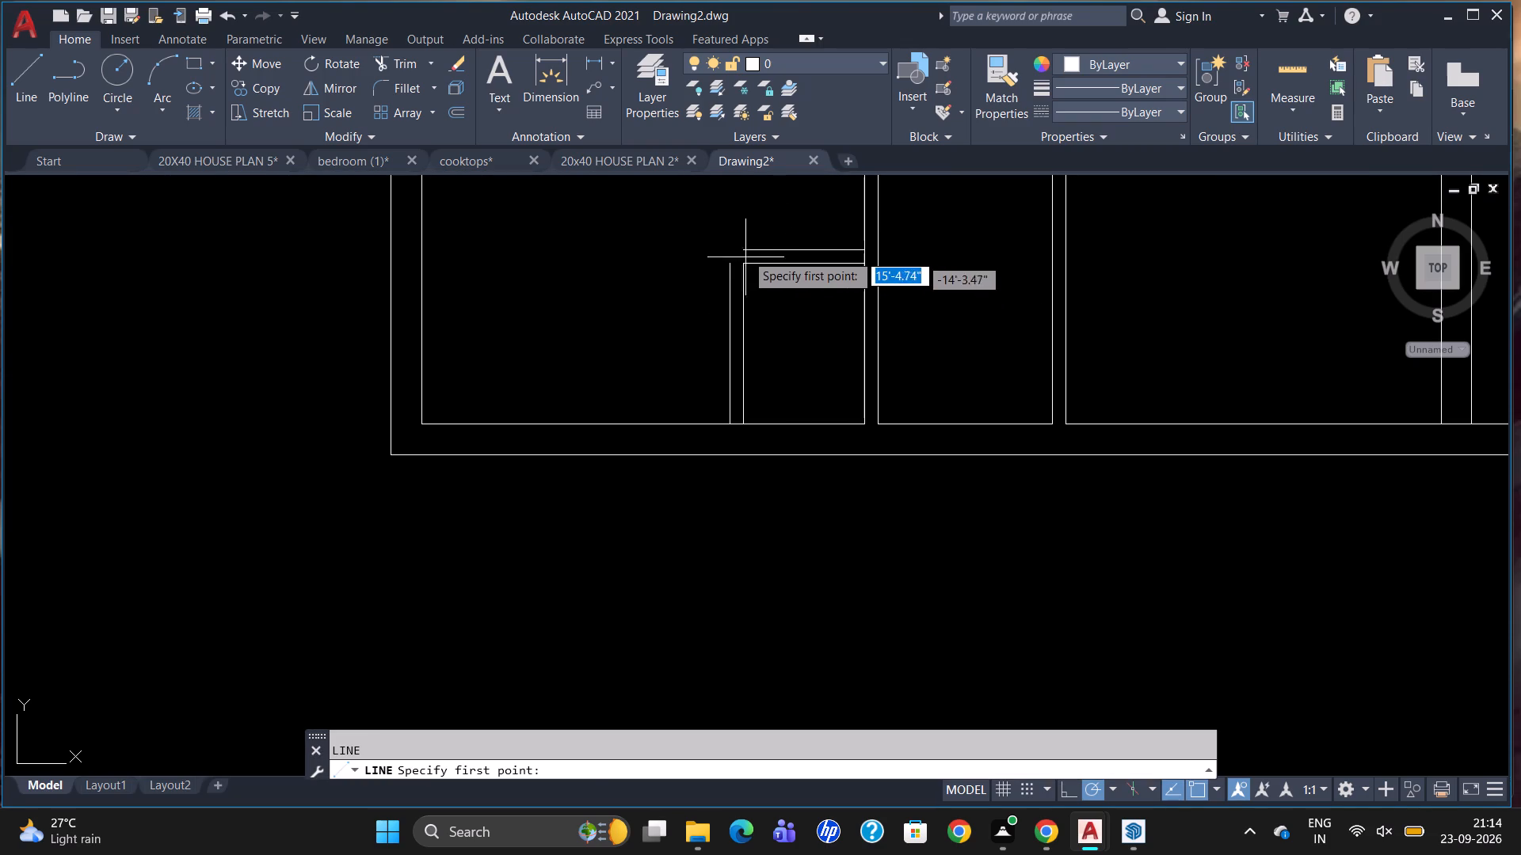
pyautogui.click(747, 249)
pyautogui.click(713, 245)
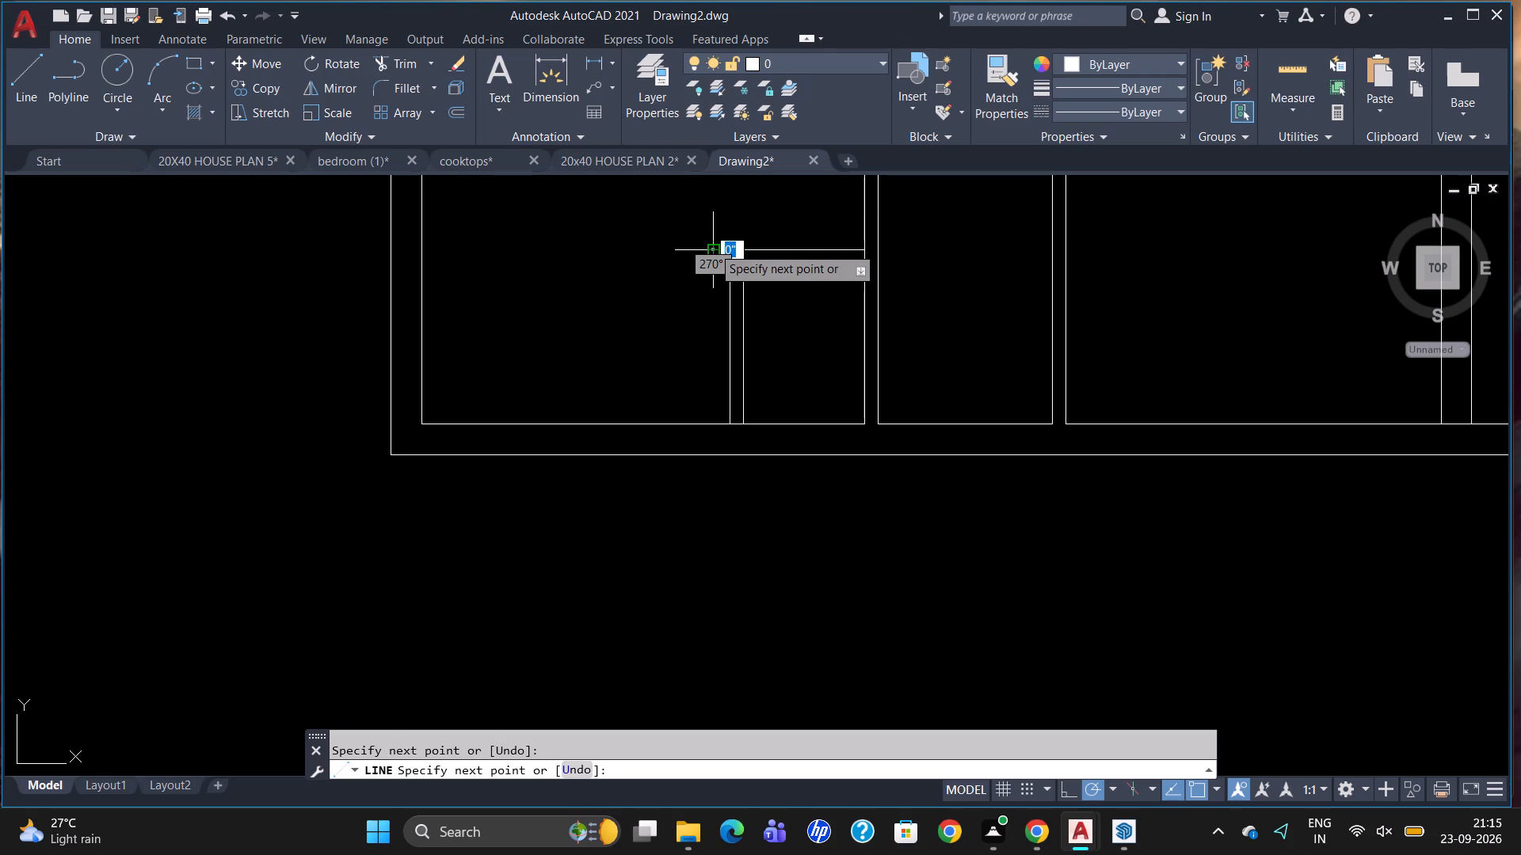
pyautogui.press('Escape')
# Extend the small enclosure's outer vertical line up to the short horizontal line.
pyautogui.write('EX')
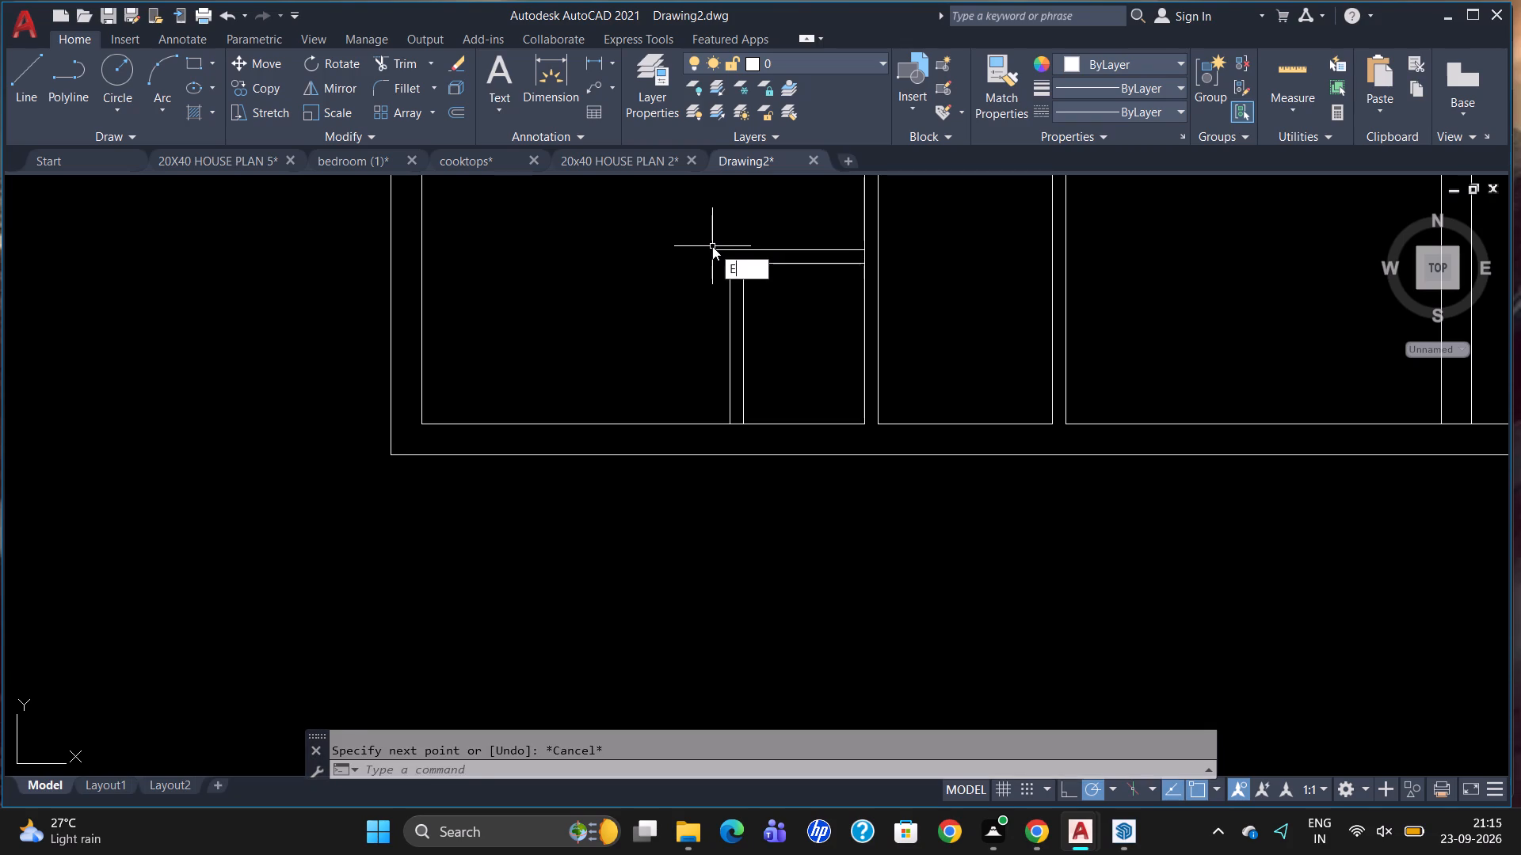
pyautogui.press('Return')
pyautogui.click(725, 249)
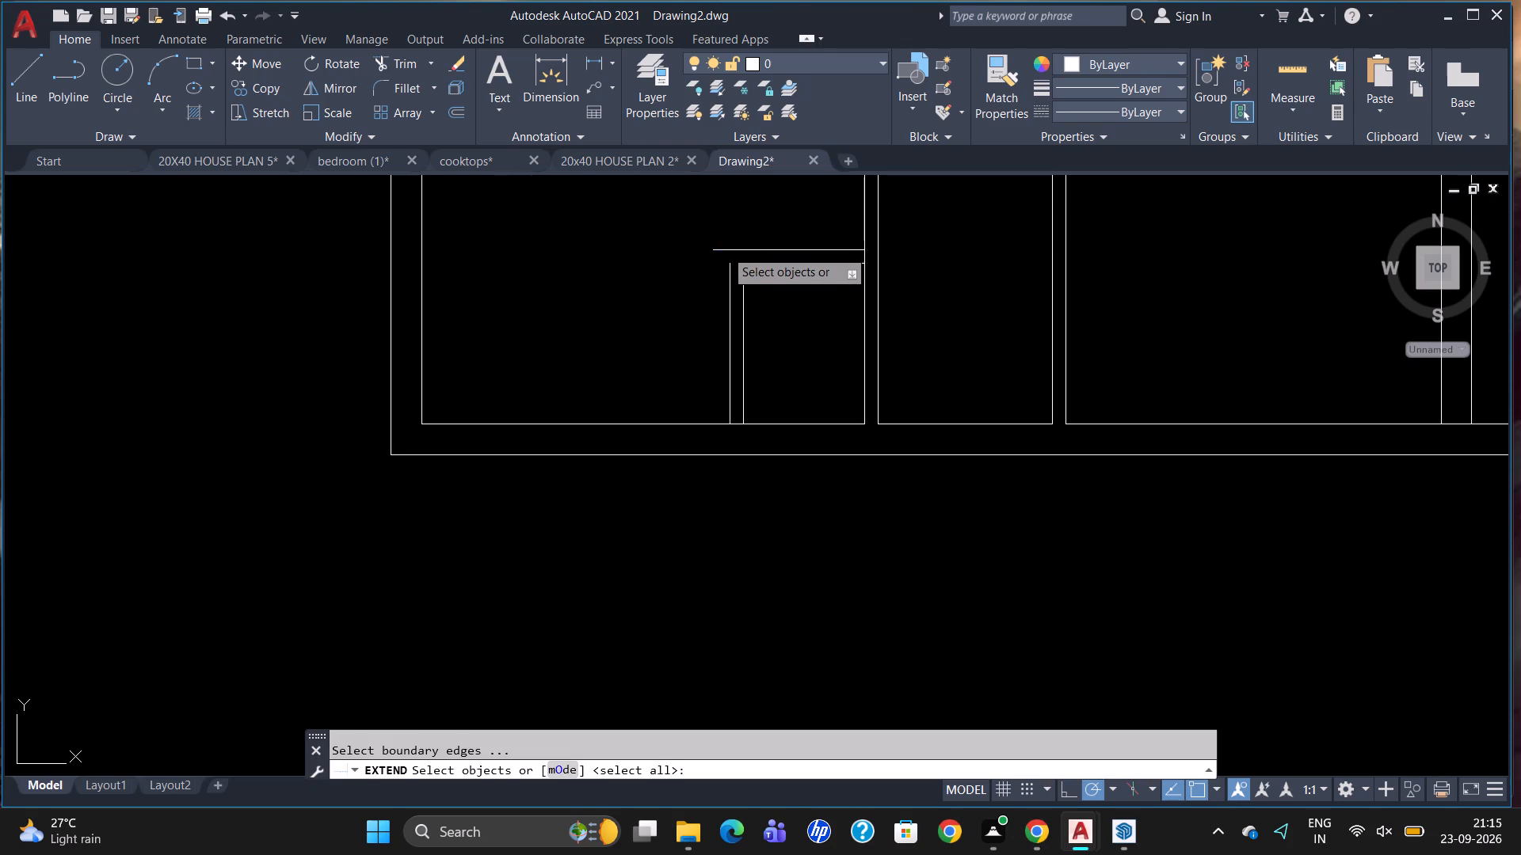
pyautogui.press('Return')
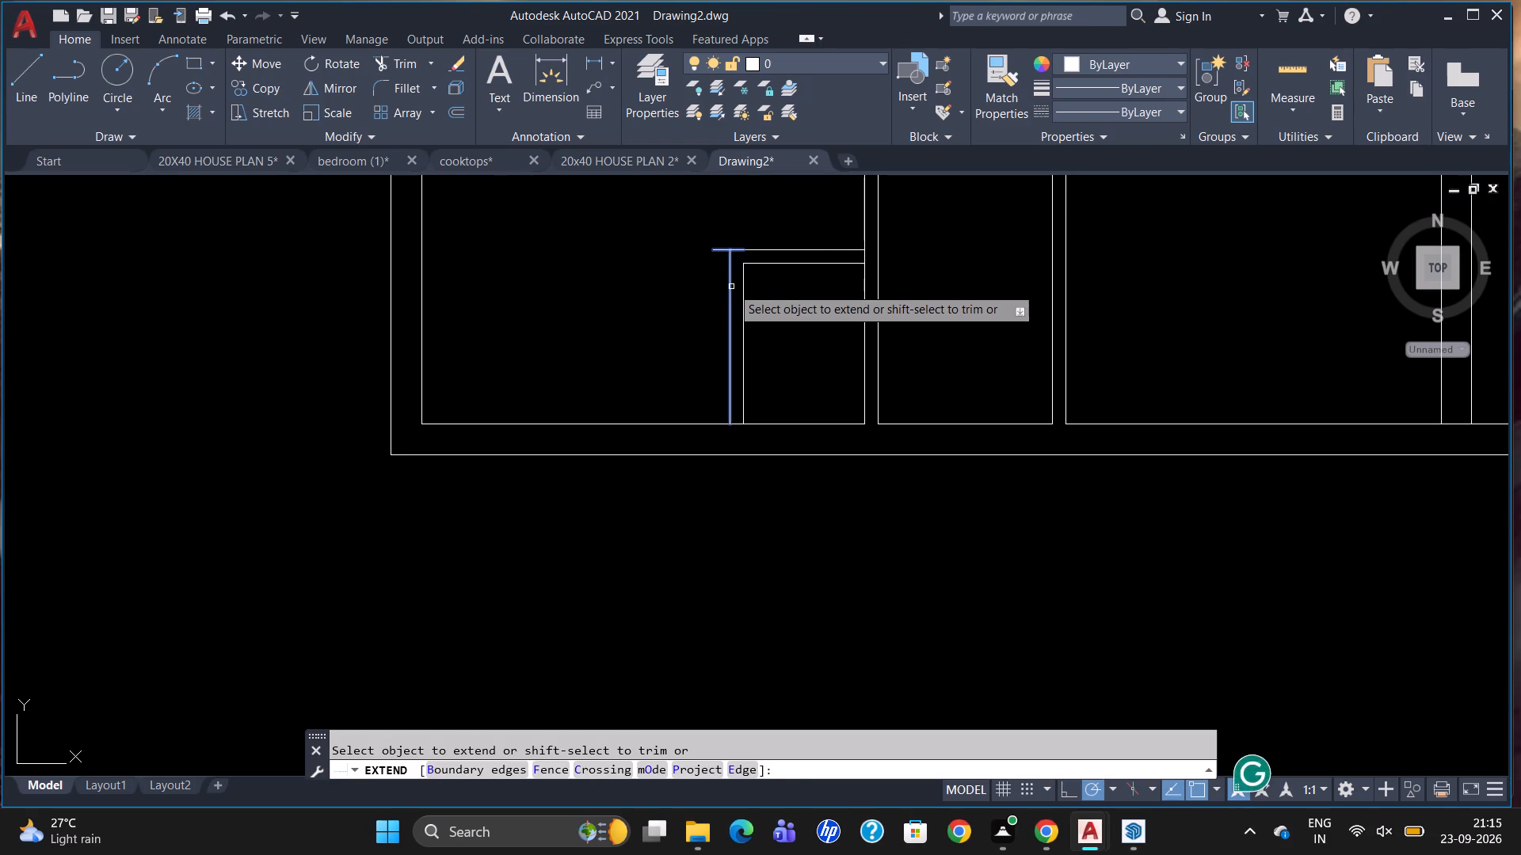
pyautogui.click(731, 286)
pyautogui.press('Escape')
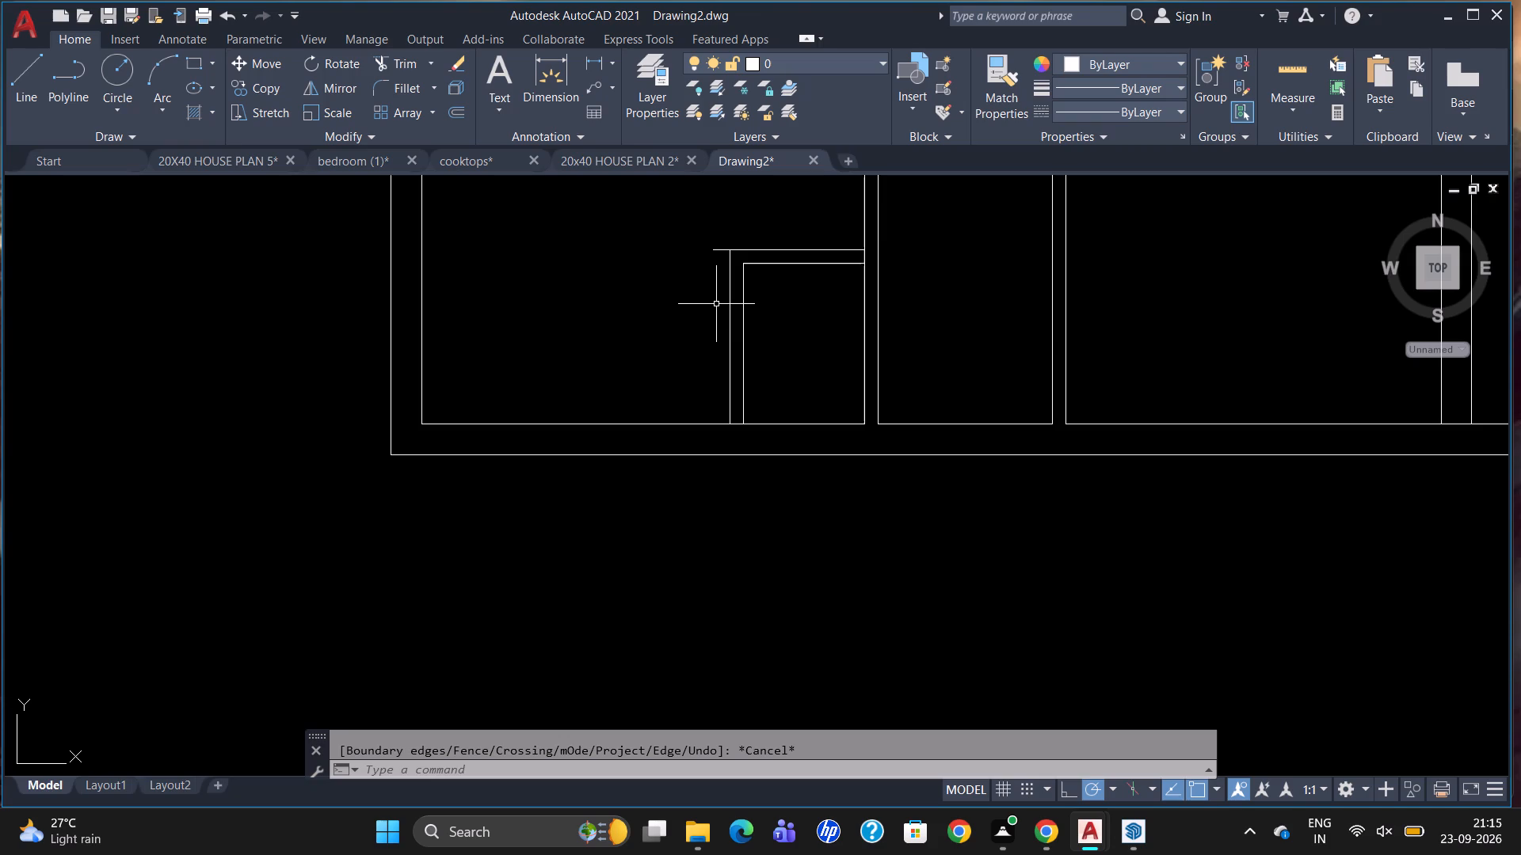
# Trim the overhang at the enclosure's outer corner and the partition and bottom wall lines between the enclosure's wall faces.
pyautogui.write('TR')
pyautogui.press('Return')
pyautogui.press('Return')
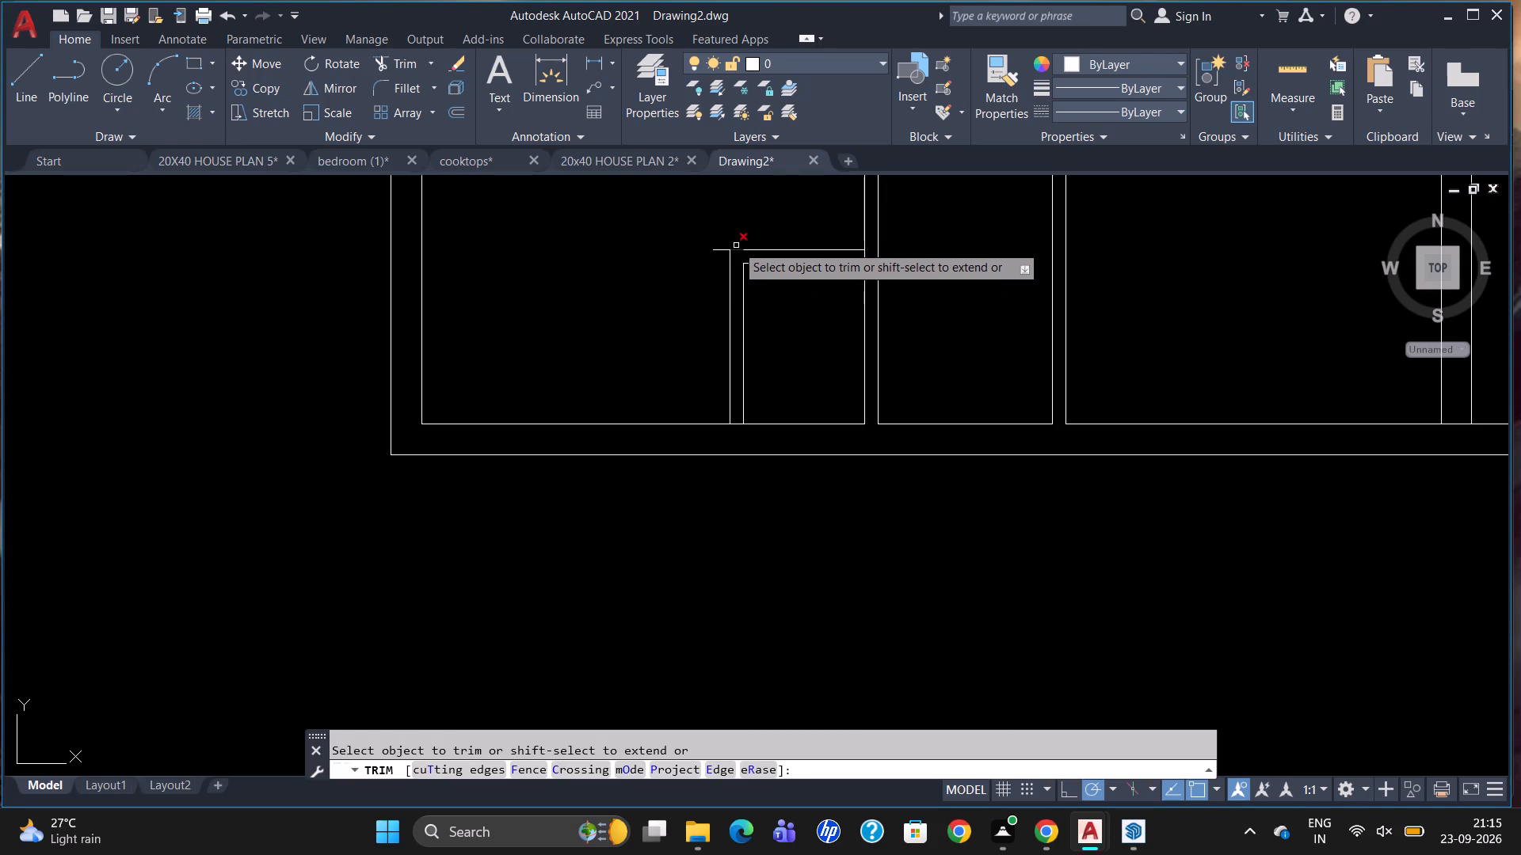
pyautogui.click(719, 252)
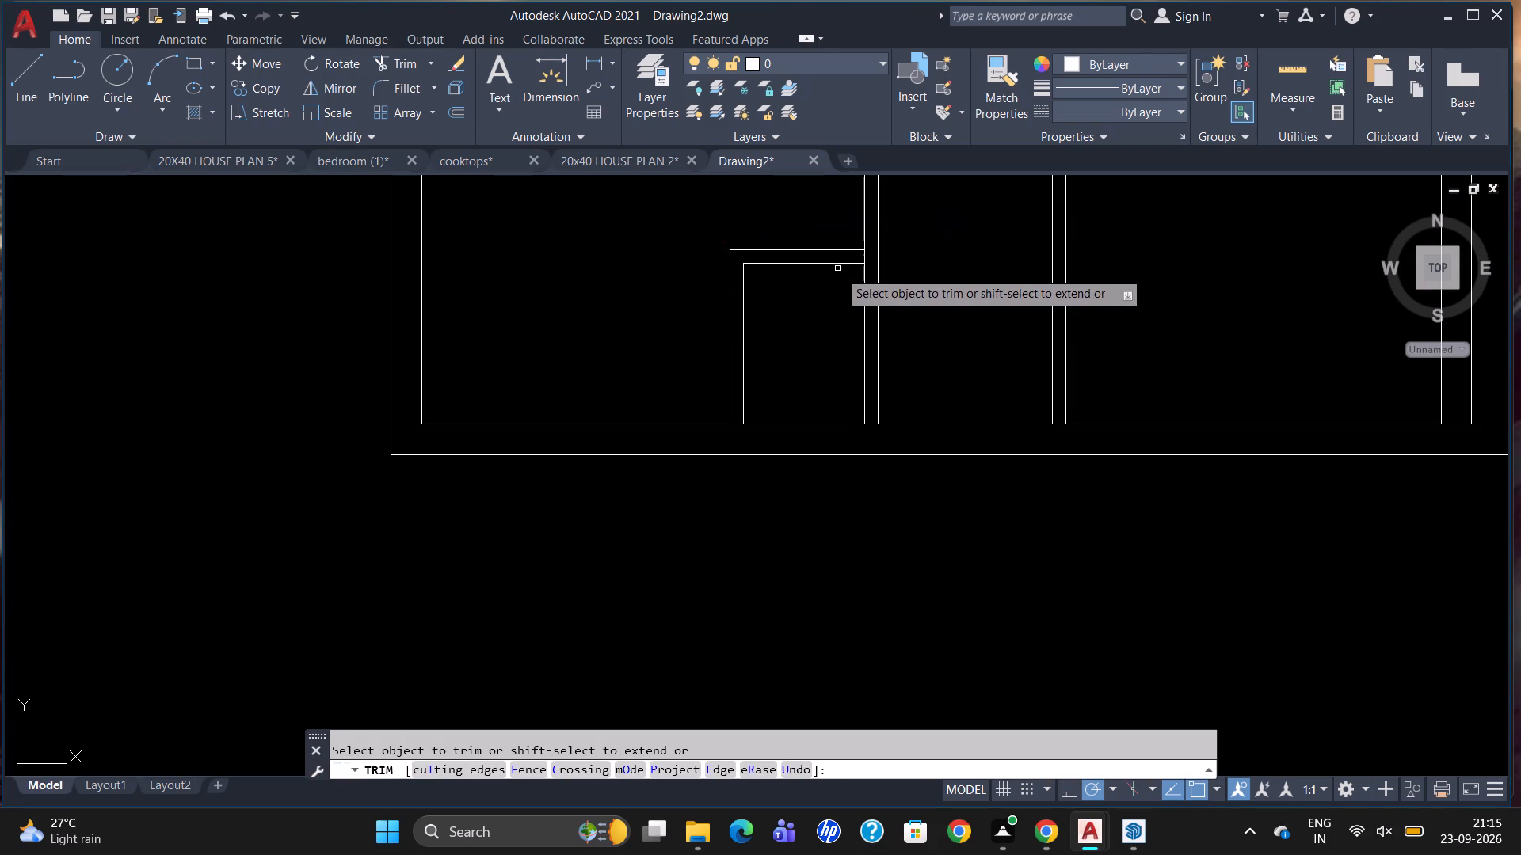
pyautogui.scroll(1, 853, 305)
pyautogui.click(869, 229)
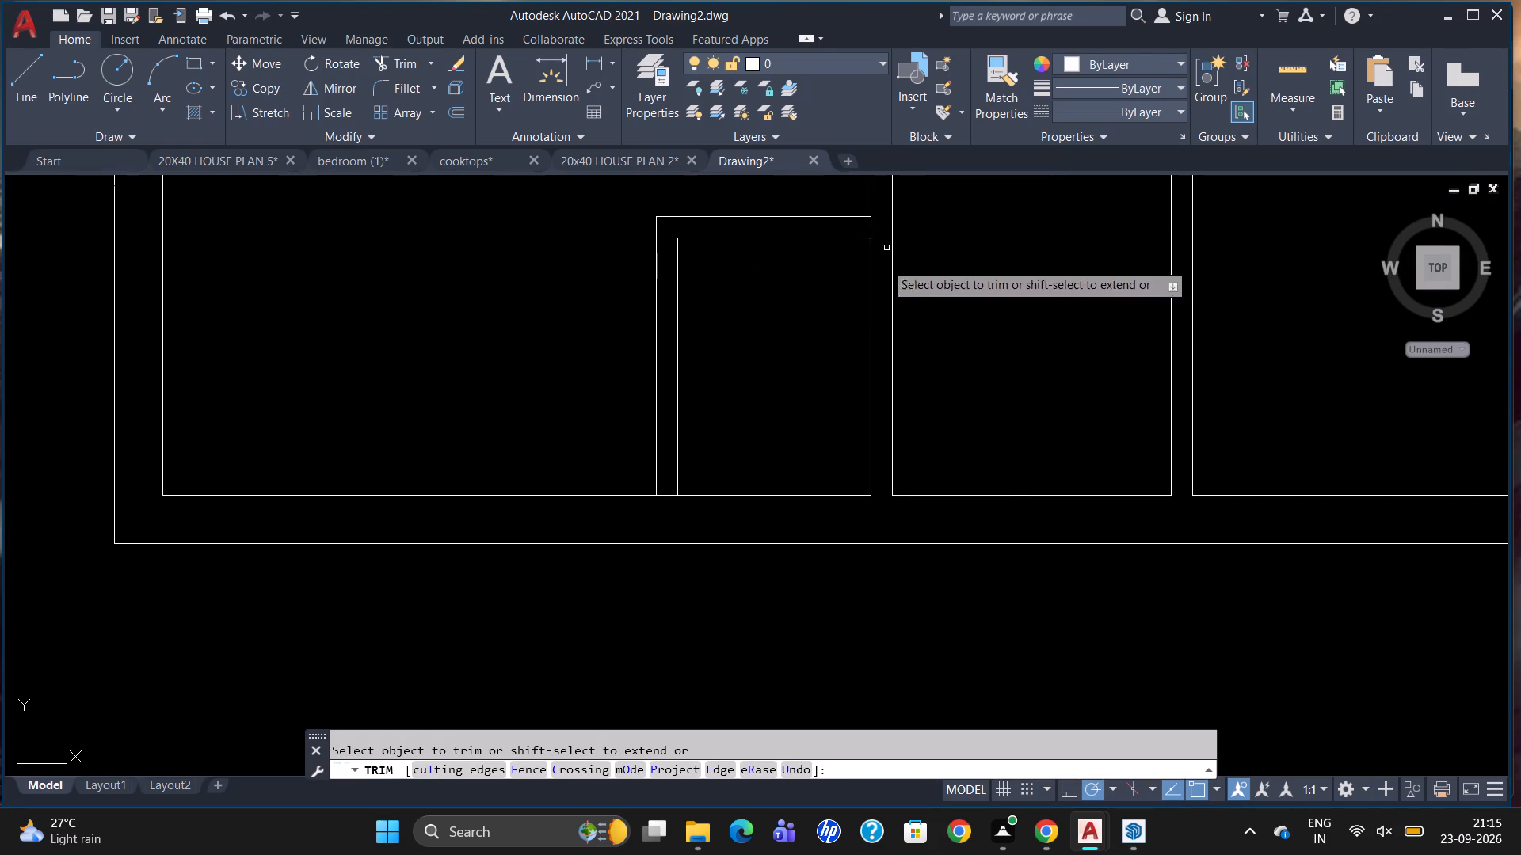
pyautogui.moveTo(665, 493); pyautogui.dragTo(676, 511)
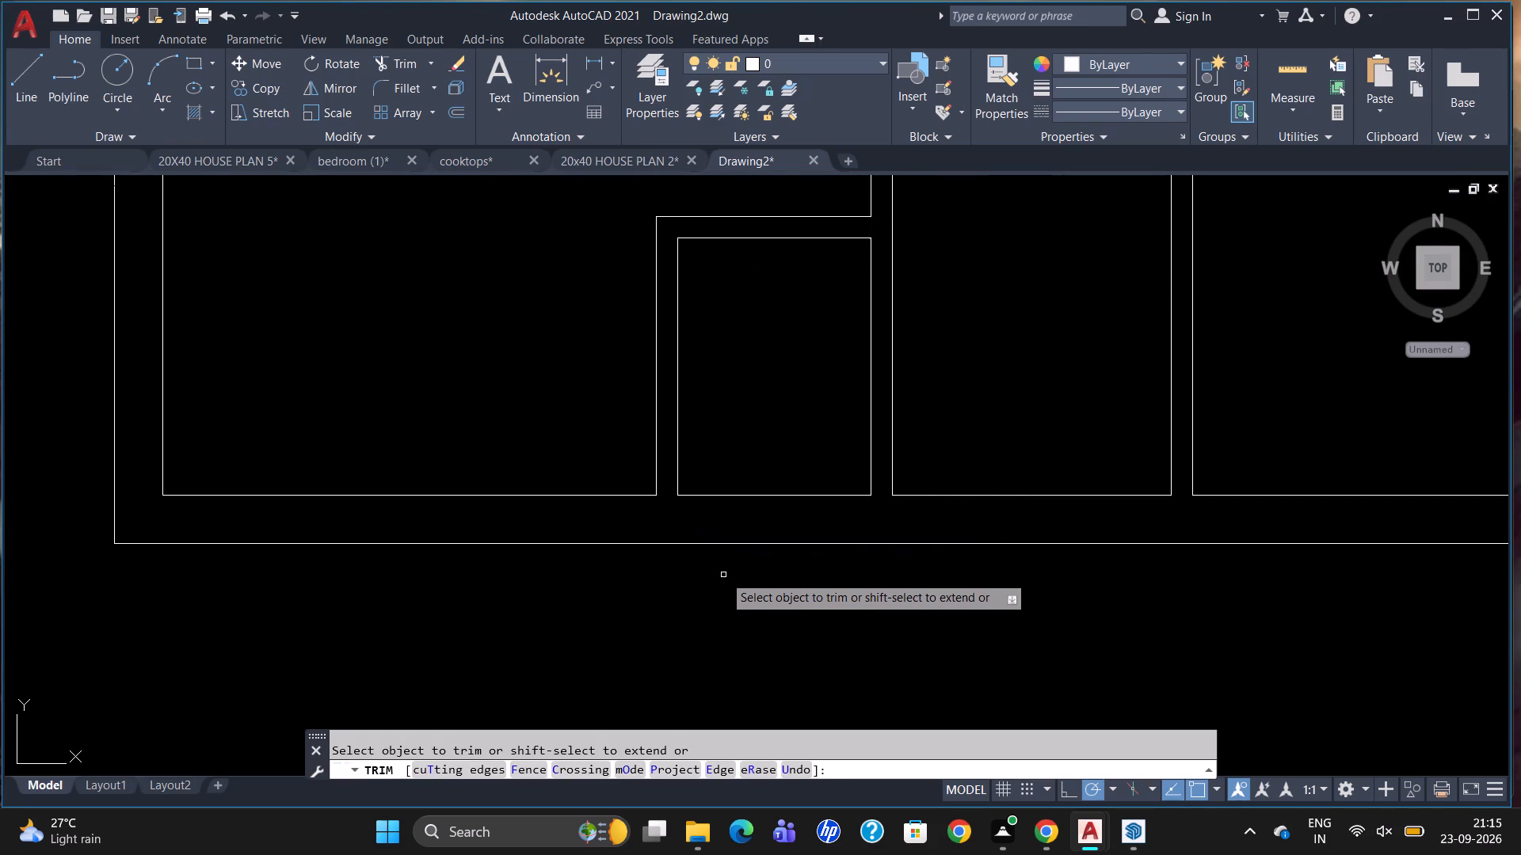
pyautogui.press('Escape')
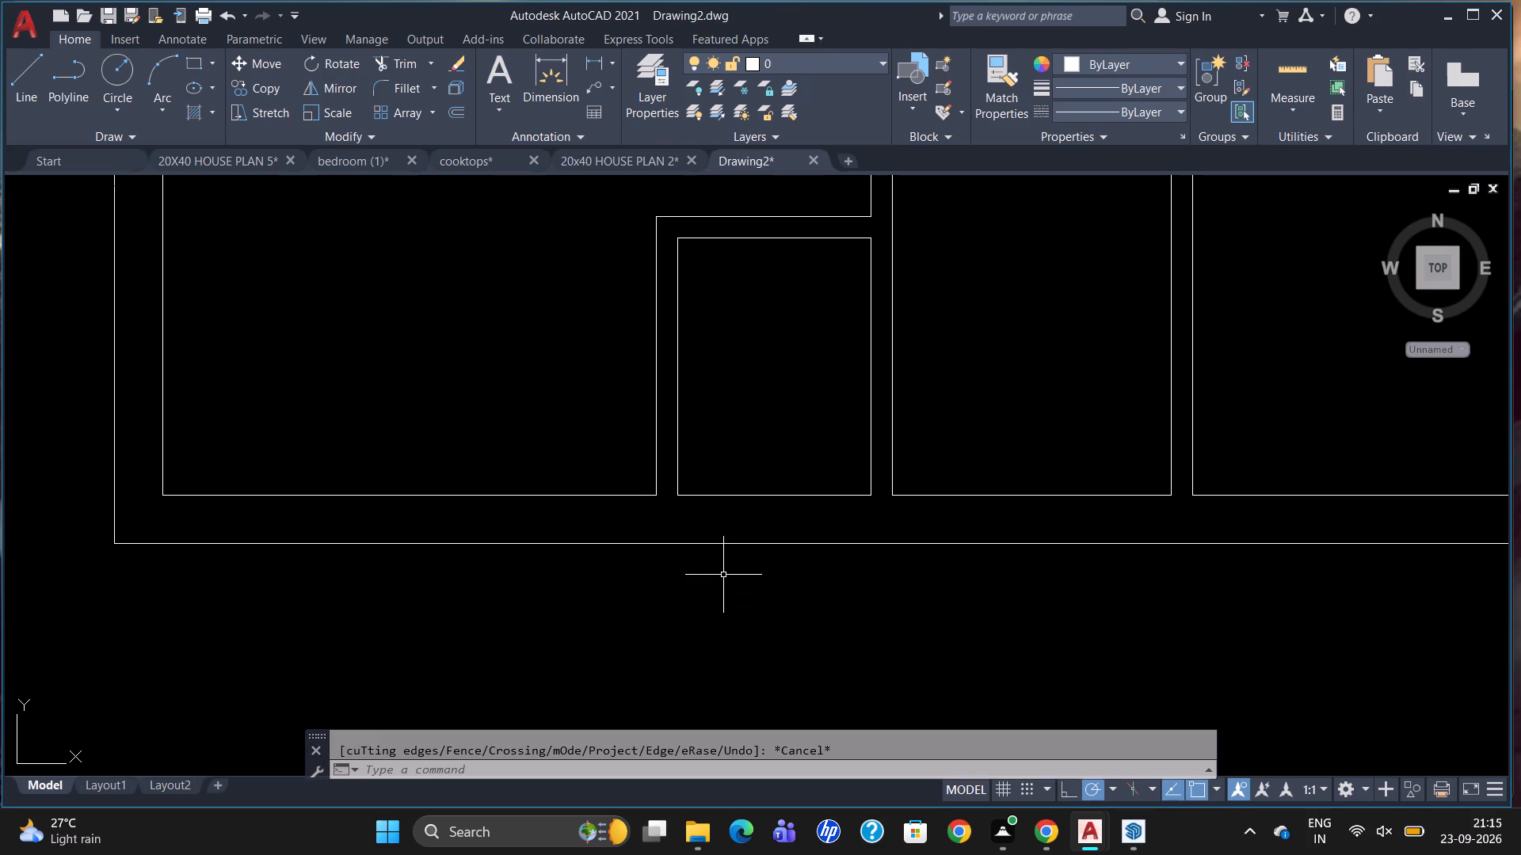
# Using tracking, draw a vertical jamb line across the enclosure's top wall, 4" left of the first partition wall.
pyautogui.press('l')
pyautogui.press('Return')
pyautogui.write('TK')
pyautogui.press('Return')
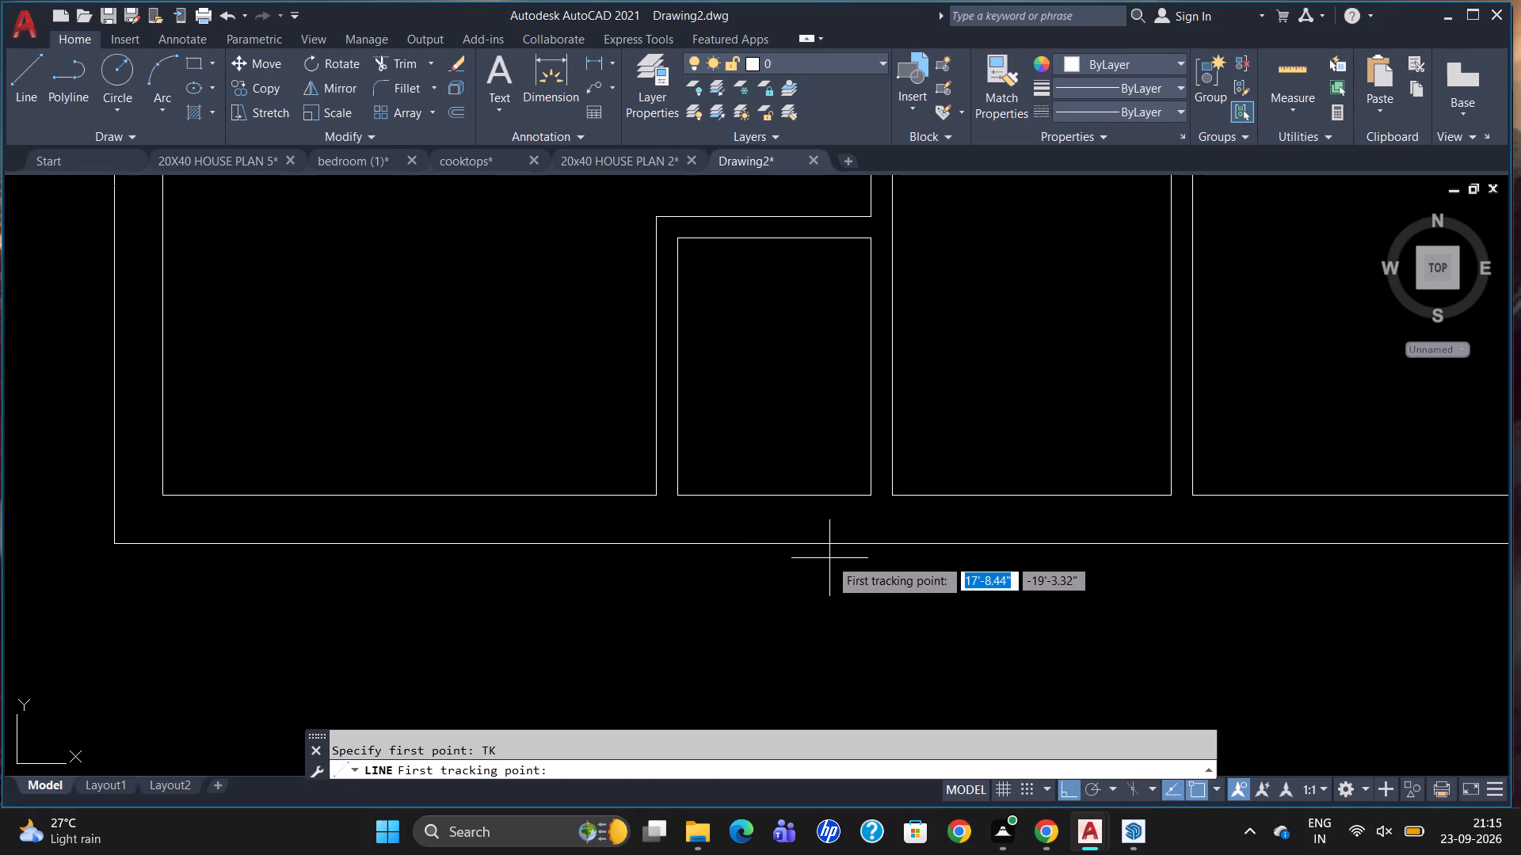
pyautogui.scroll(-1, 837, 566)
pyautogui.scroll(1, 872, 317)
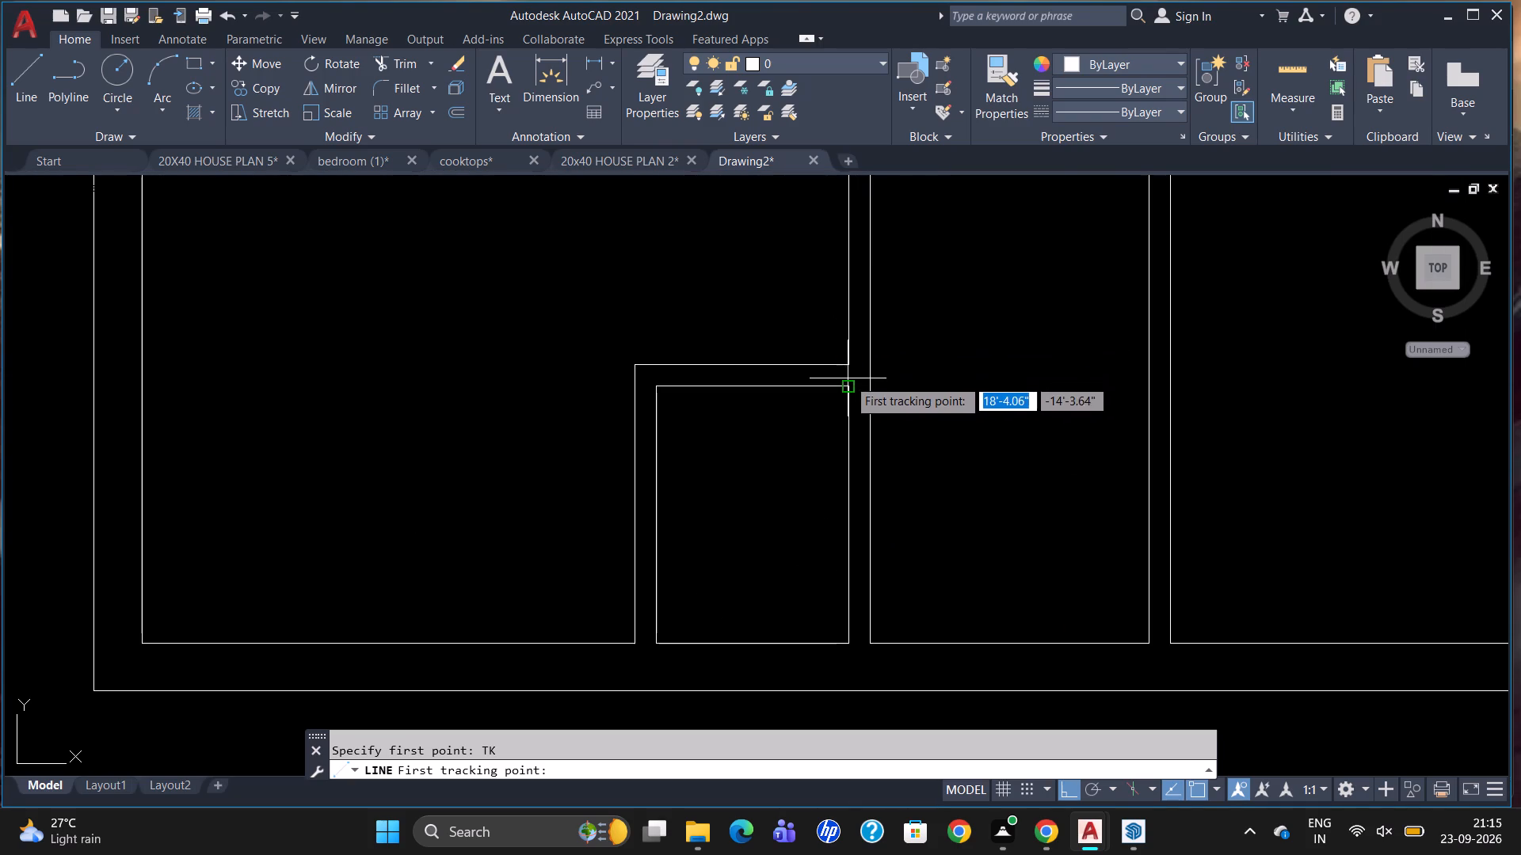
pyautogui.scroll(2, 848, 378)
pyautogui.moveTo(854, 344); pyautogui.dragTo(816, 353)
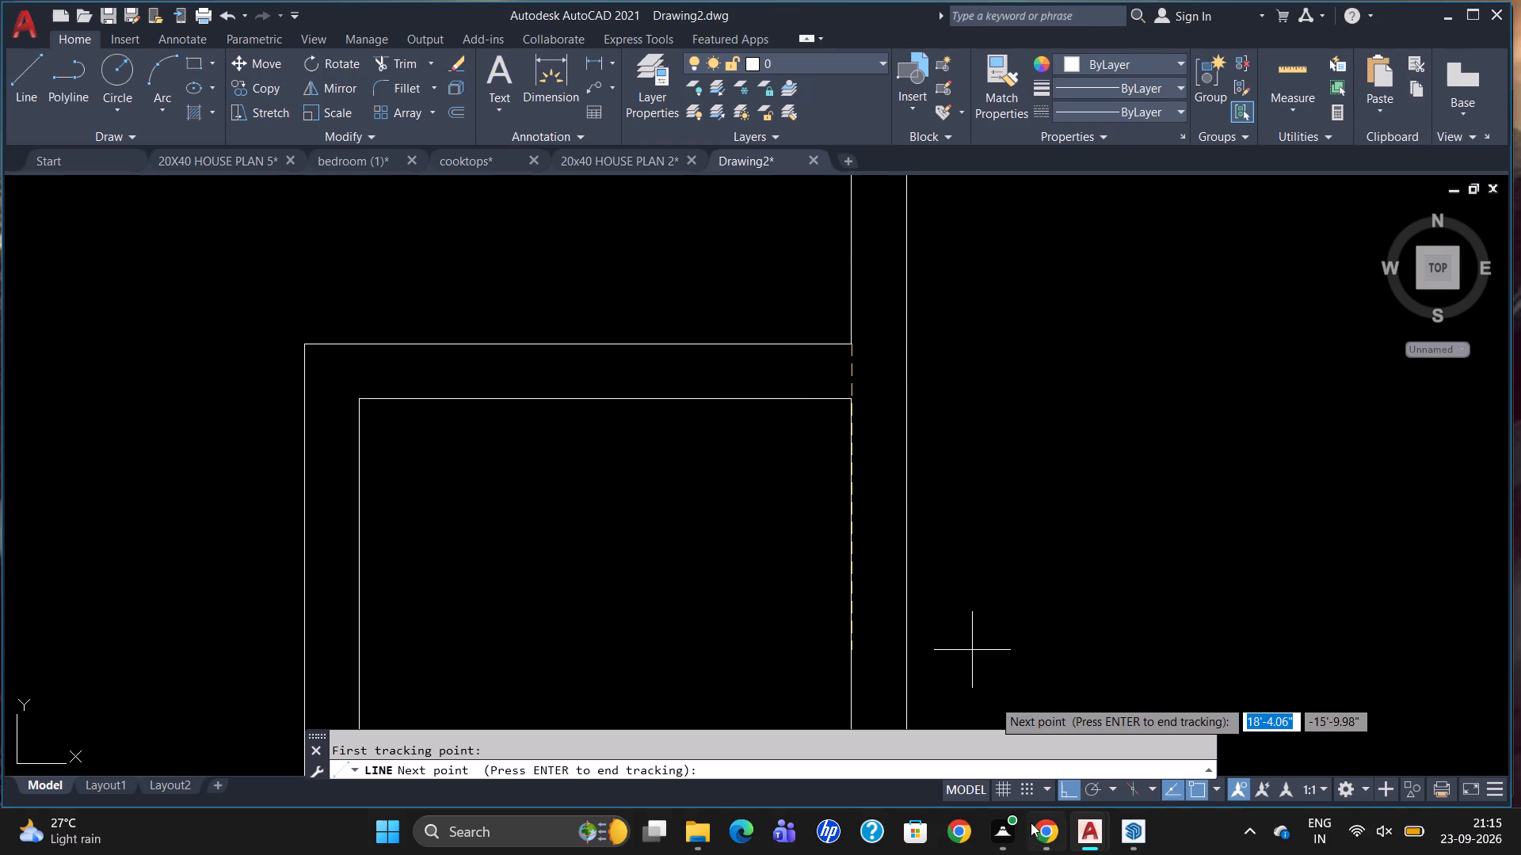
pyautogui.click(1090, 786)
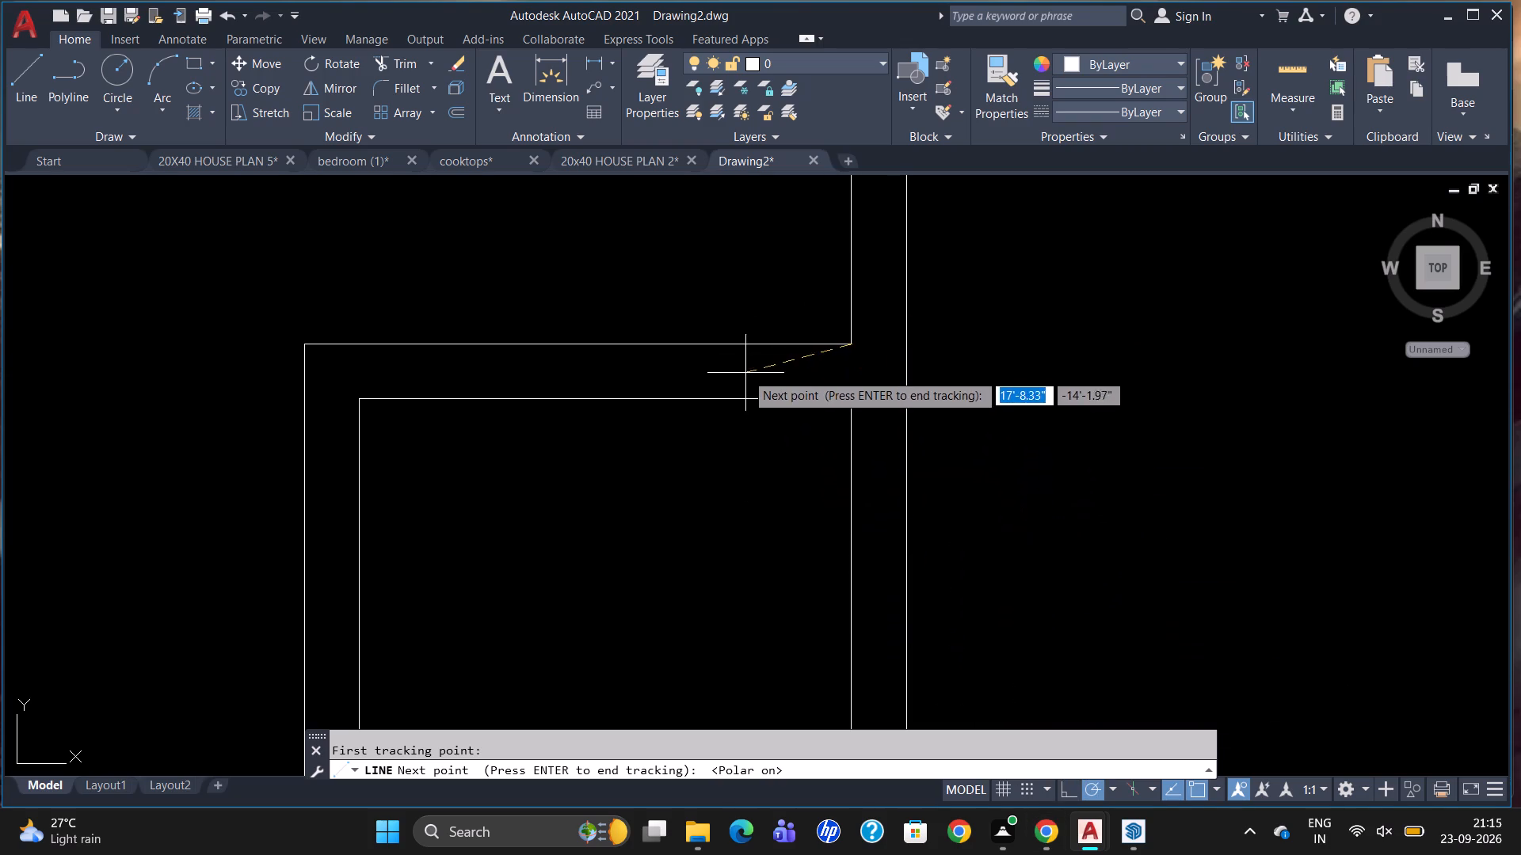
pyautogui.press('4')
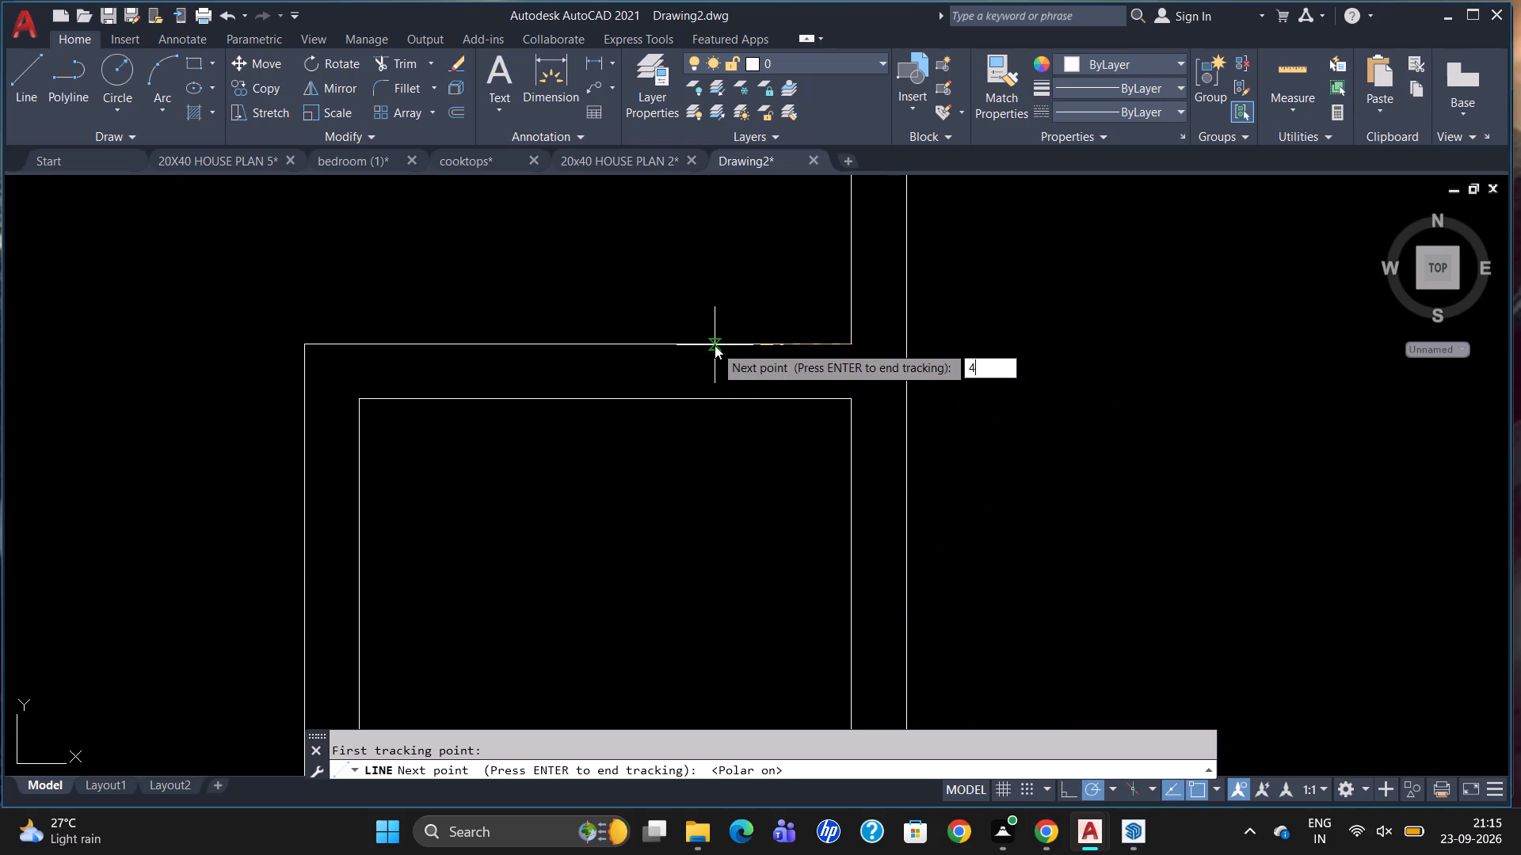
pyautogui.press('Return')
pyautogui.press('Return')
pyautogui.scroll(1, 826, 383)
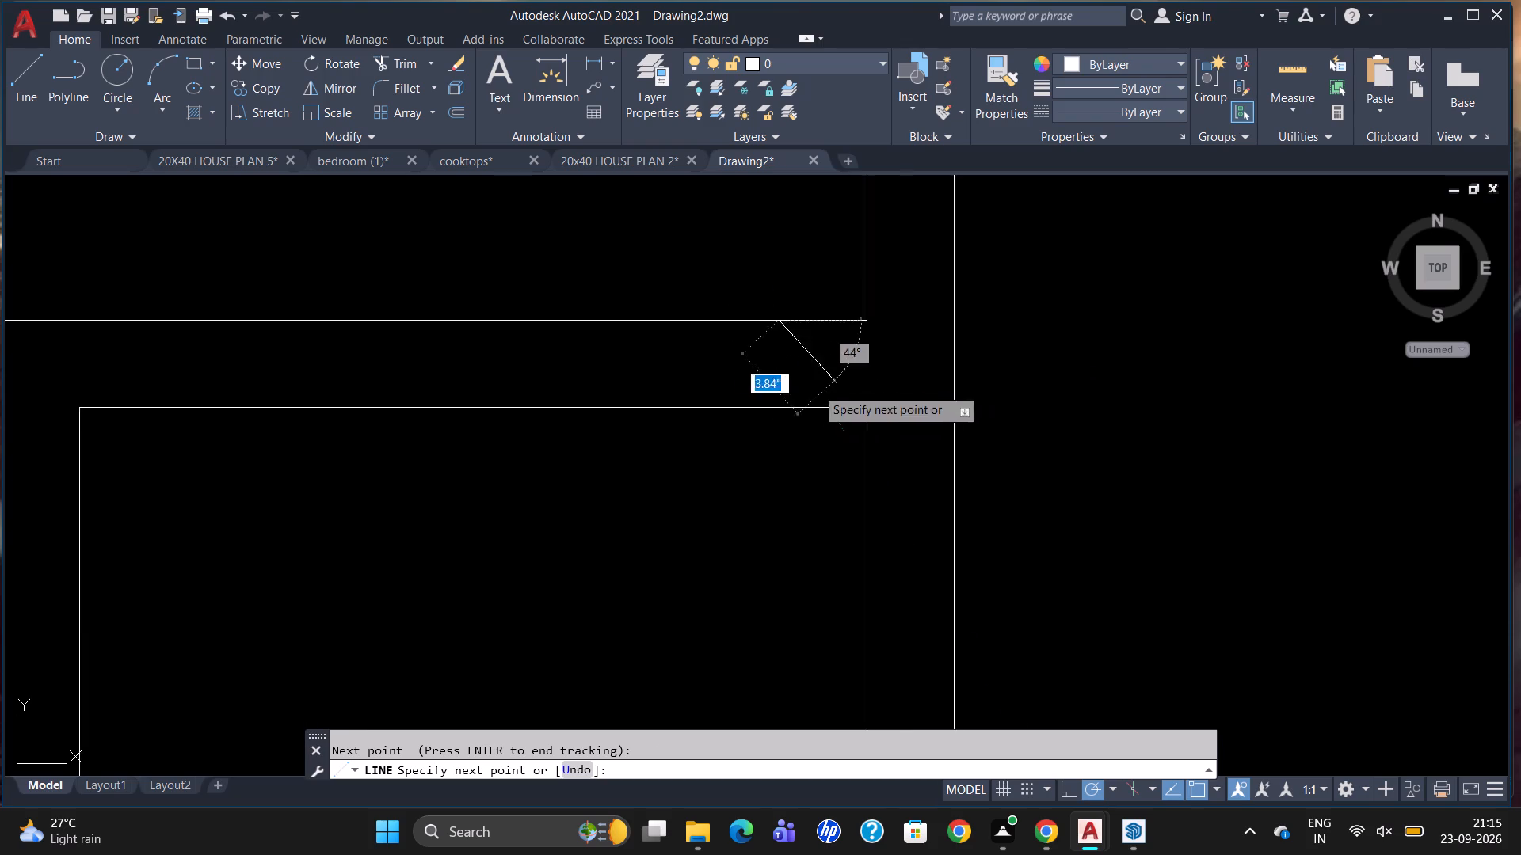
pyautogui.scroll(2, 805, 392)
pyautogui.click(767, 425)
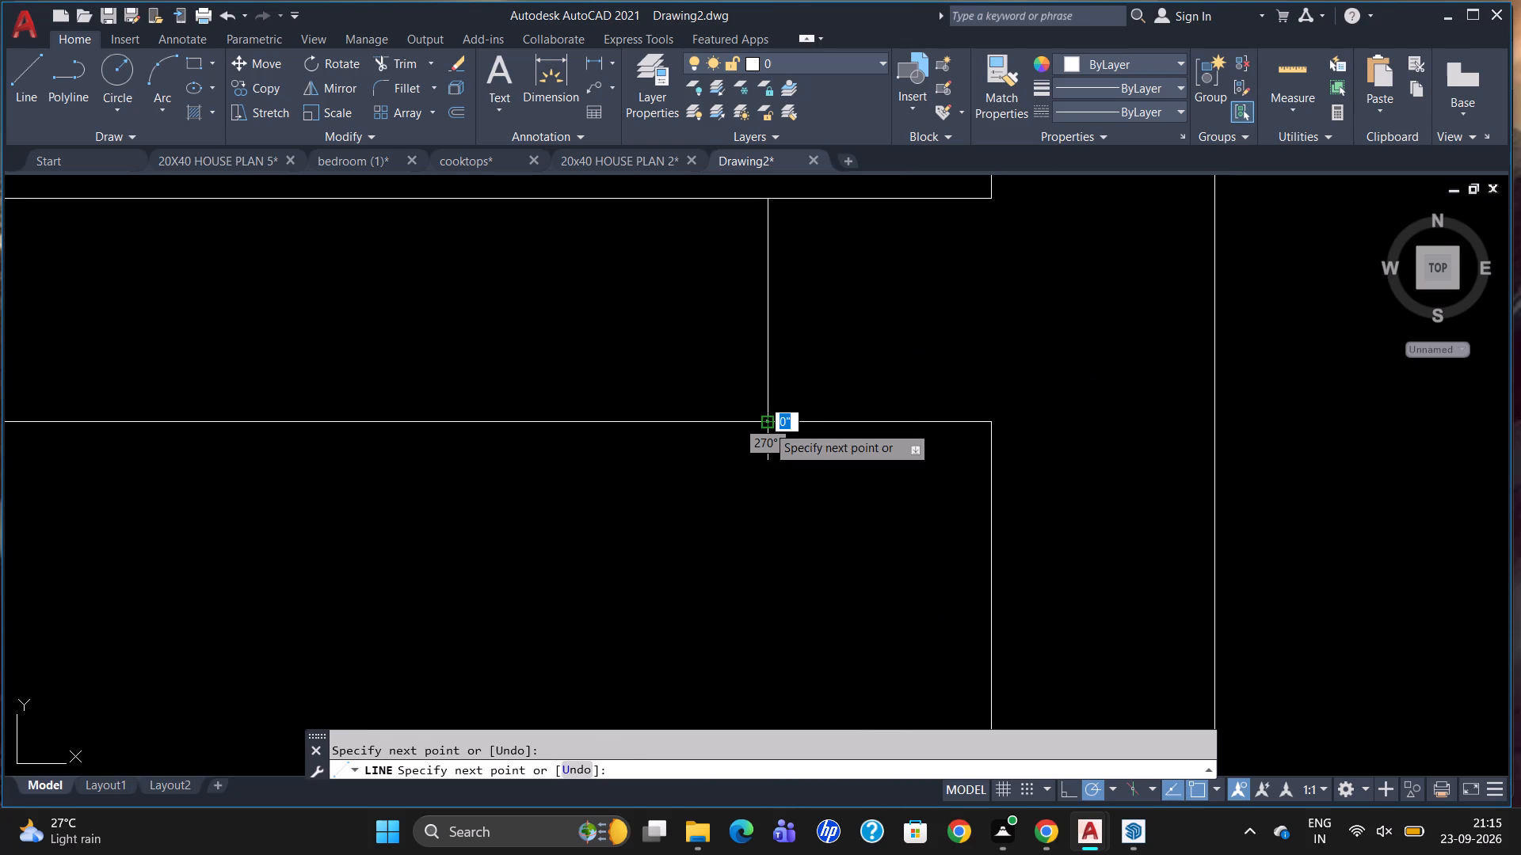
pyautogui.press('Escape')
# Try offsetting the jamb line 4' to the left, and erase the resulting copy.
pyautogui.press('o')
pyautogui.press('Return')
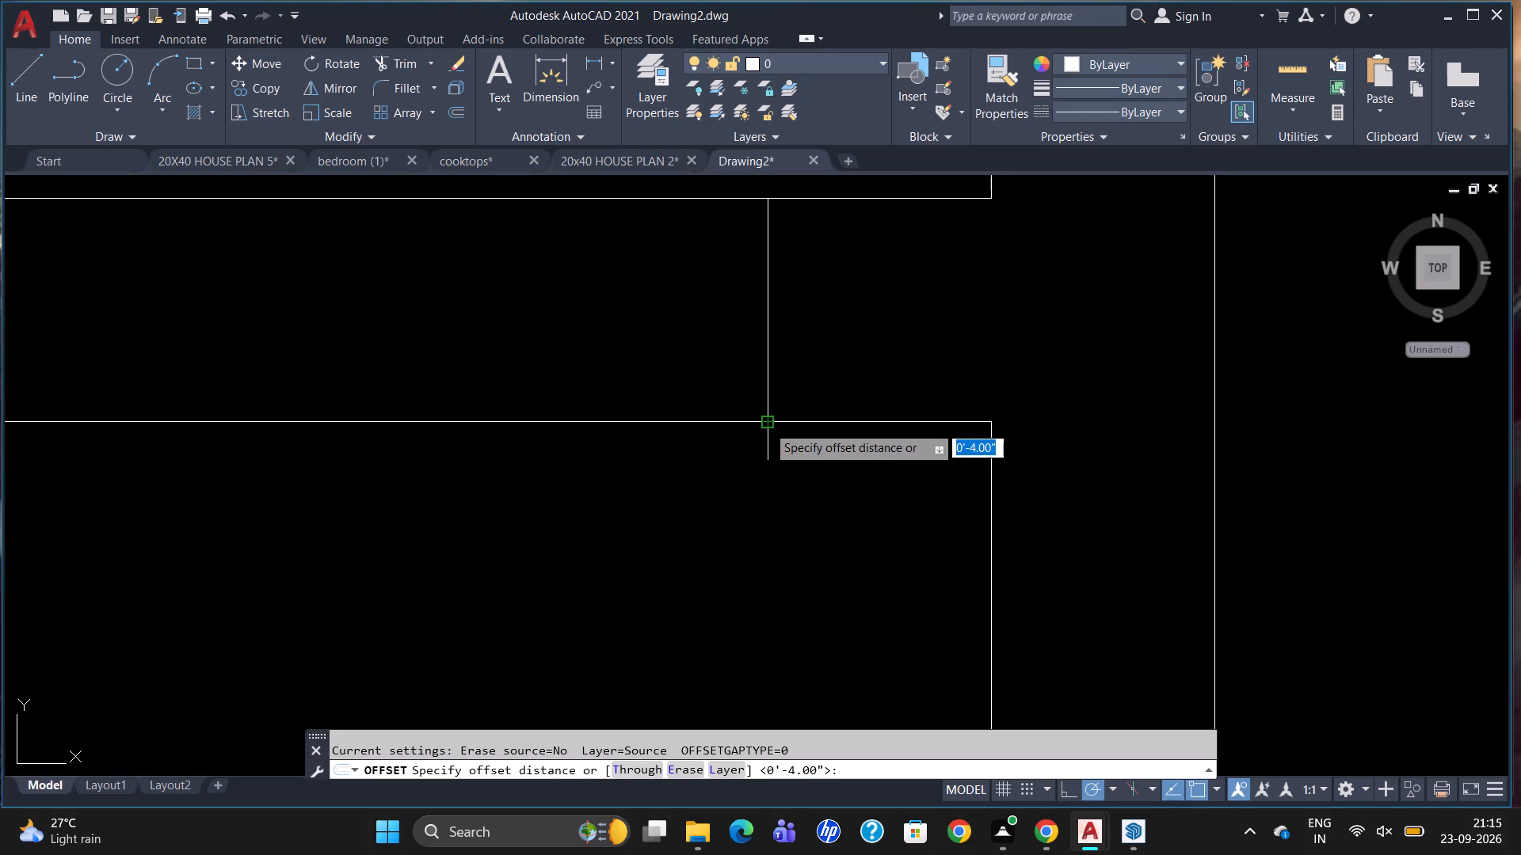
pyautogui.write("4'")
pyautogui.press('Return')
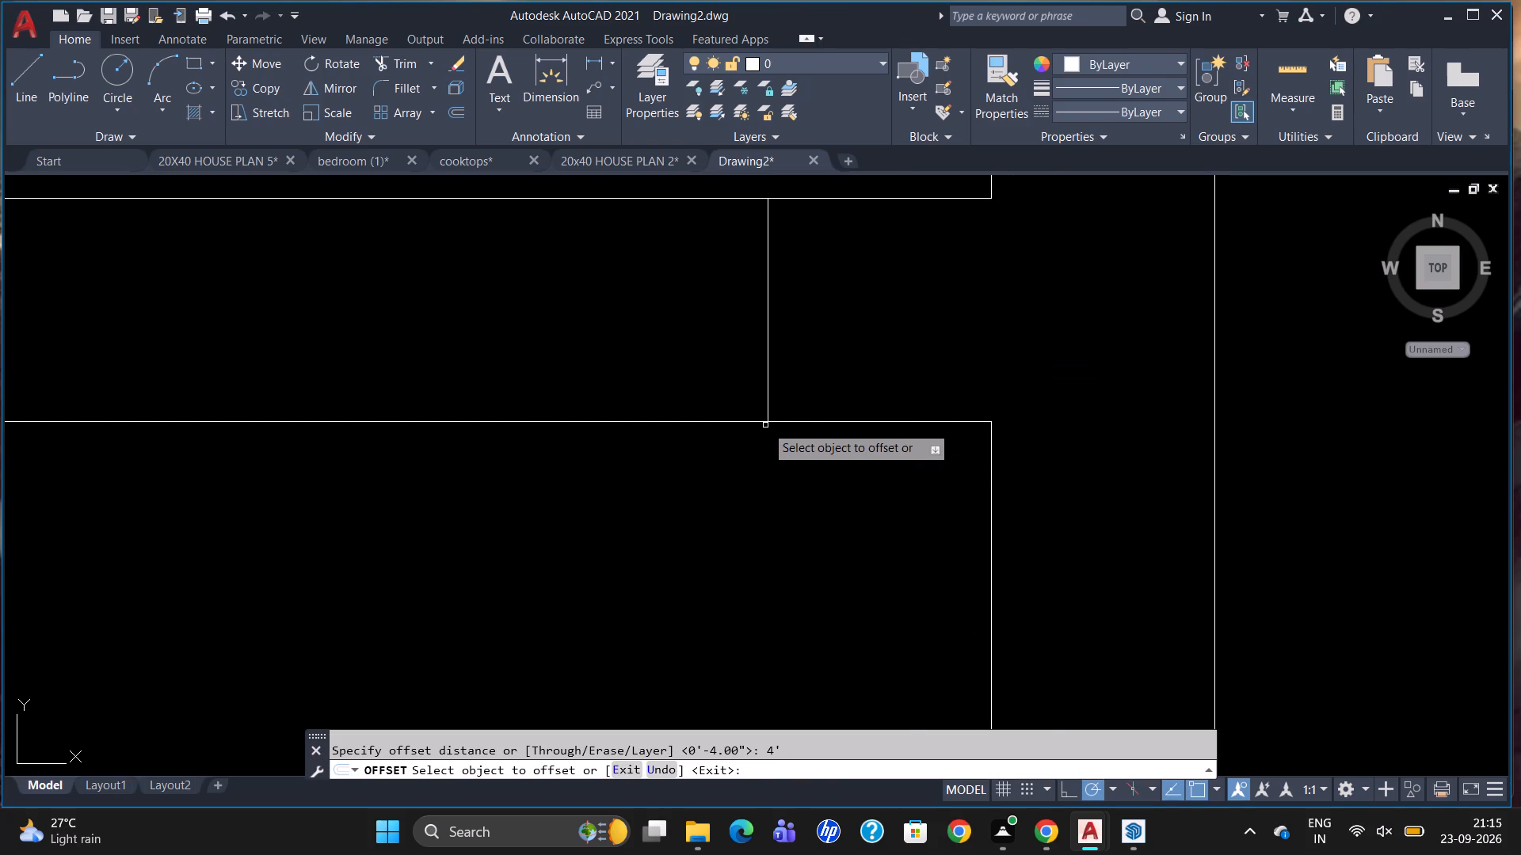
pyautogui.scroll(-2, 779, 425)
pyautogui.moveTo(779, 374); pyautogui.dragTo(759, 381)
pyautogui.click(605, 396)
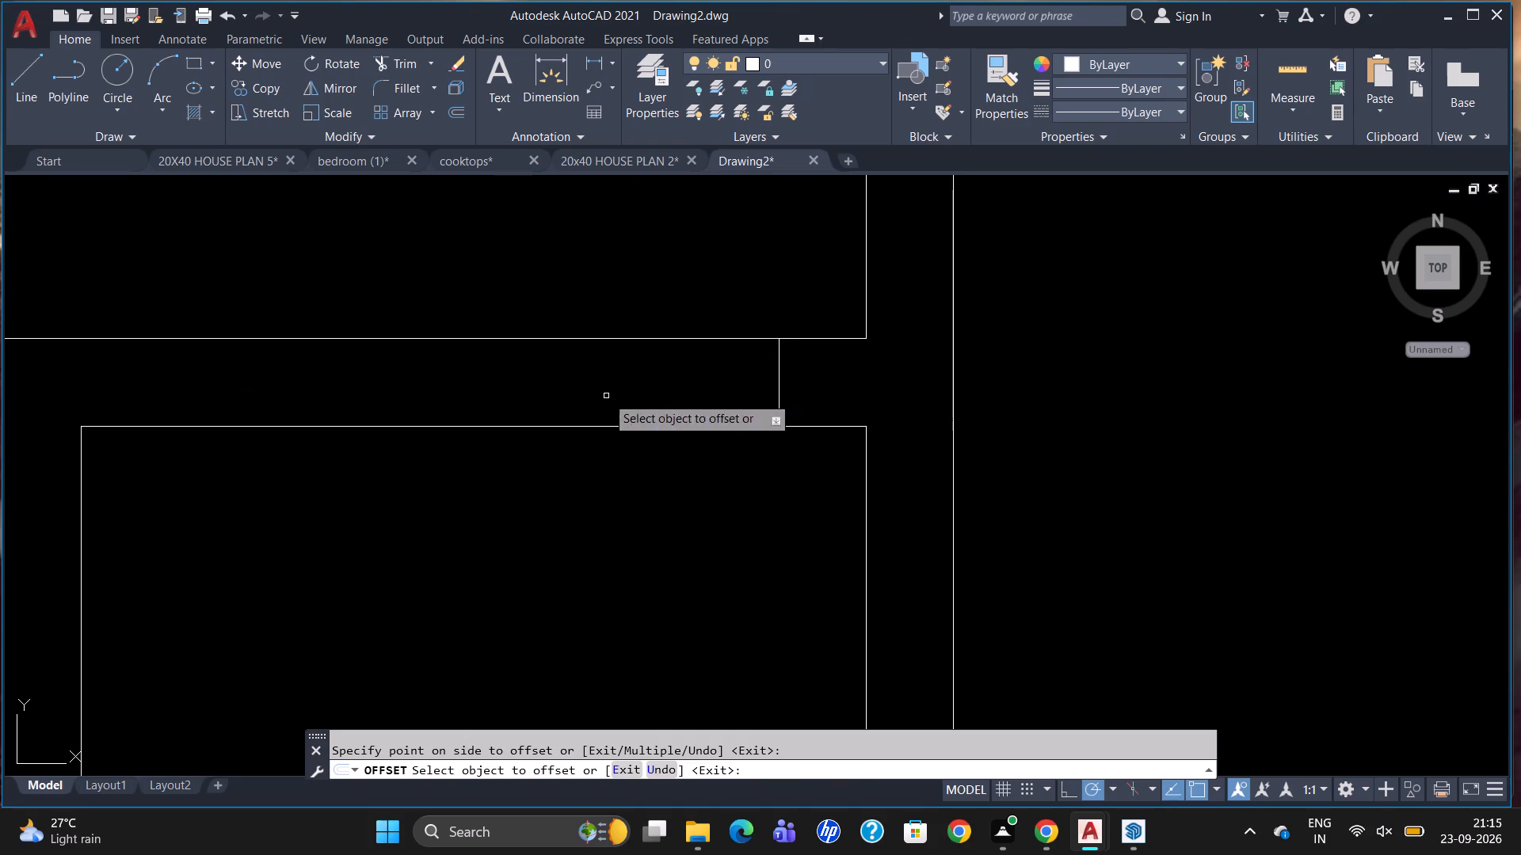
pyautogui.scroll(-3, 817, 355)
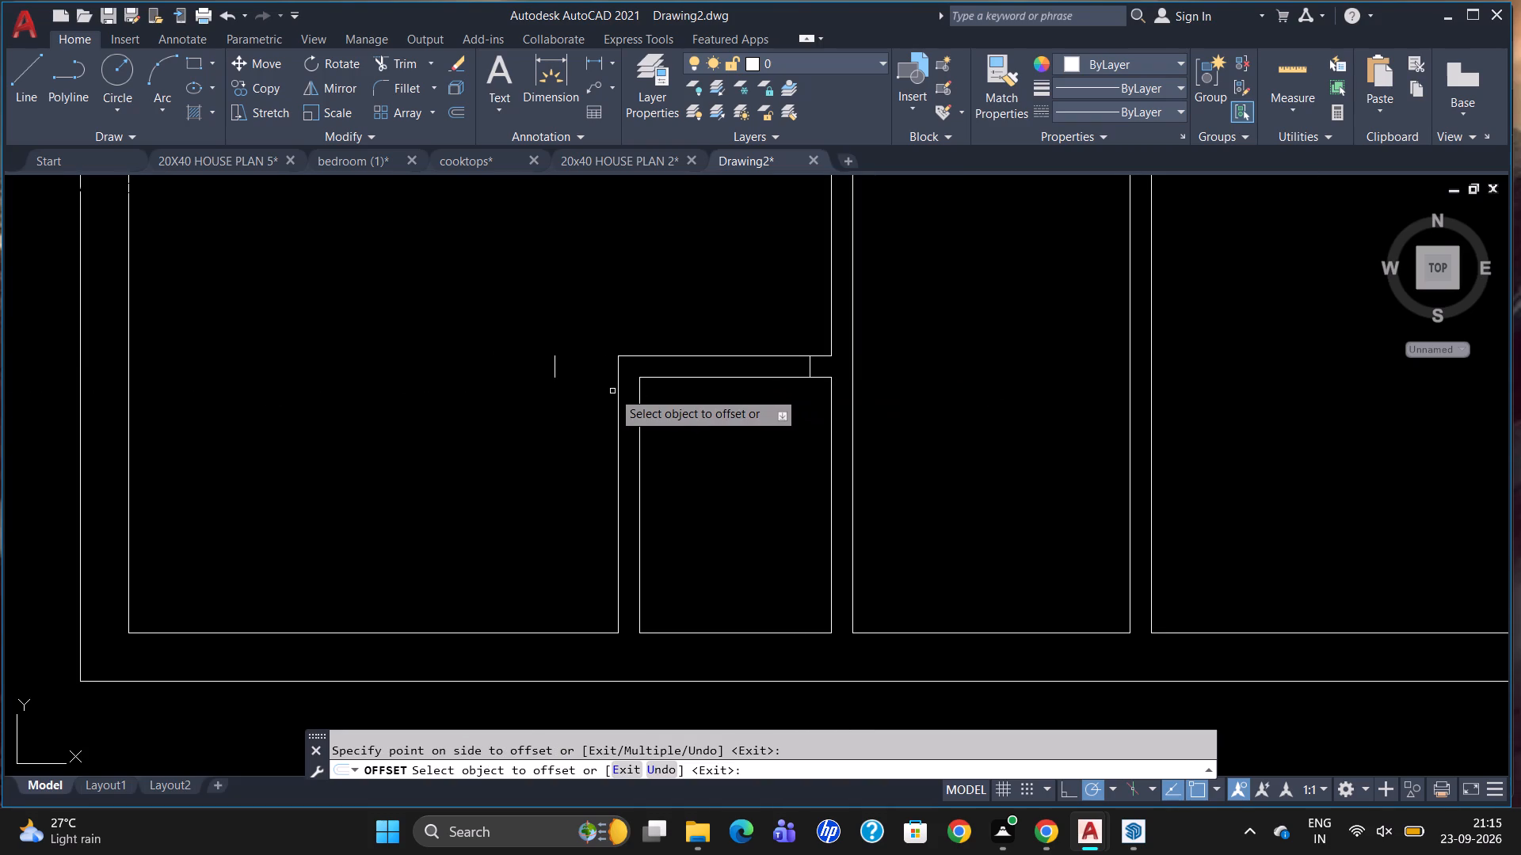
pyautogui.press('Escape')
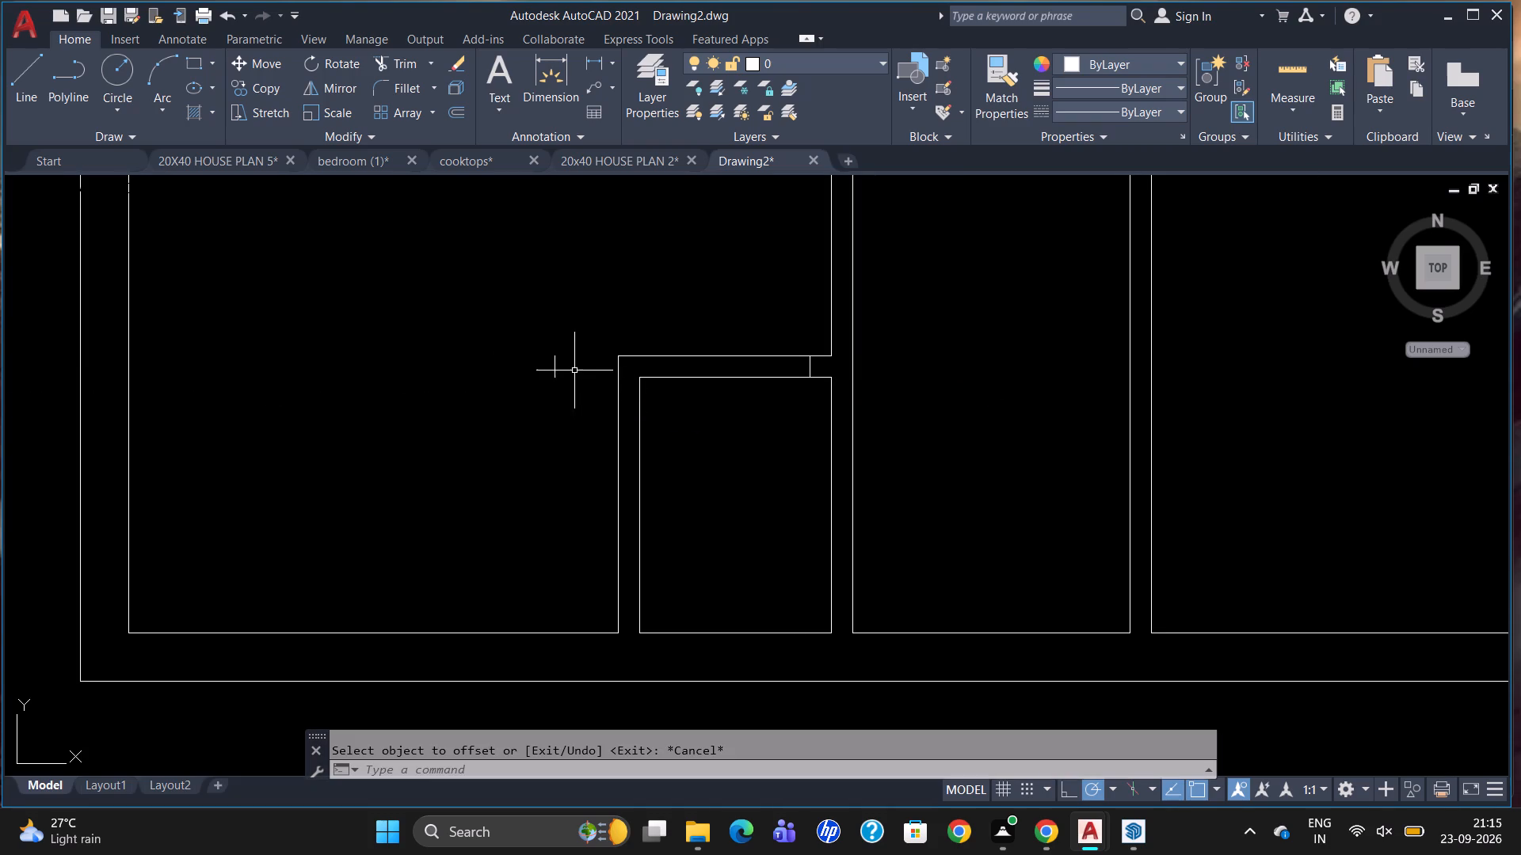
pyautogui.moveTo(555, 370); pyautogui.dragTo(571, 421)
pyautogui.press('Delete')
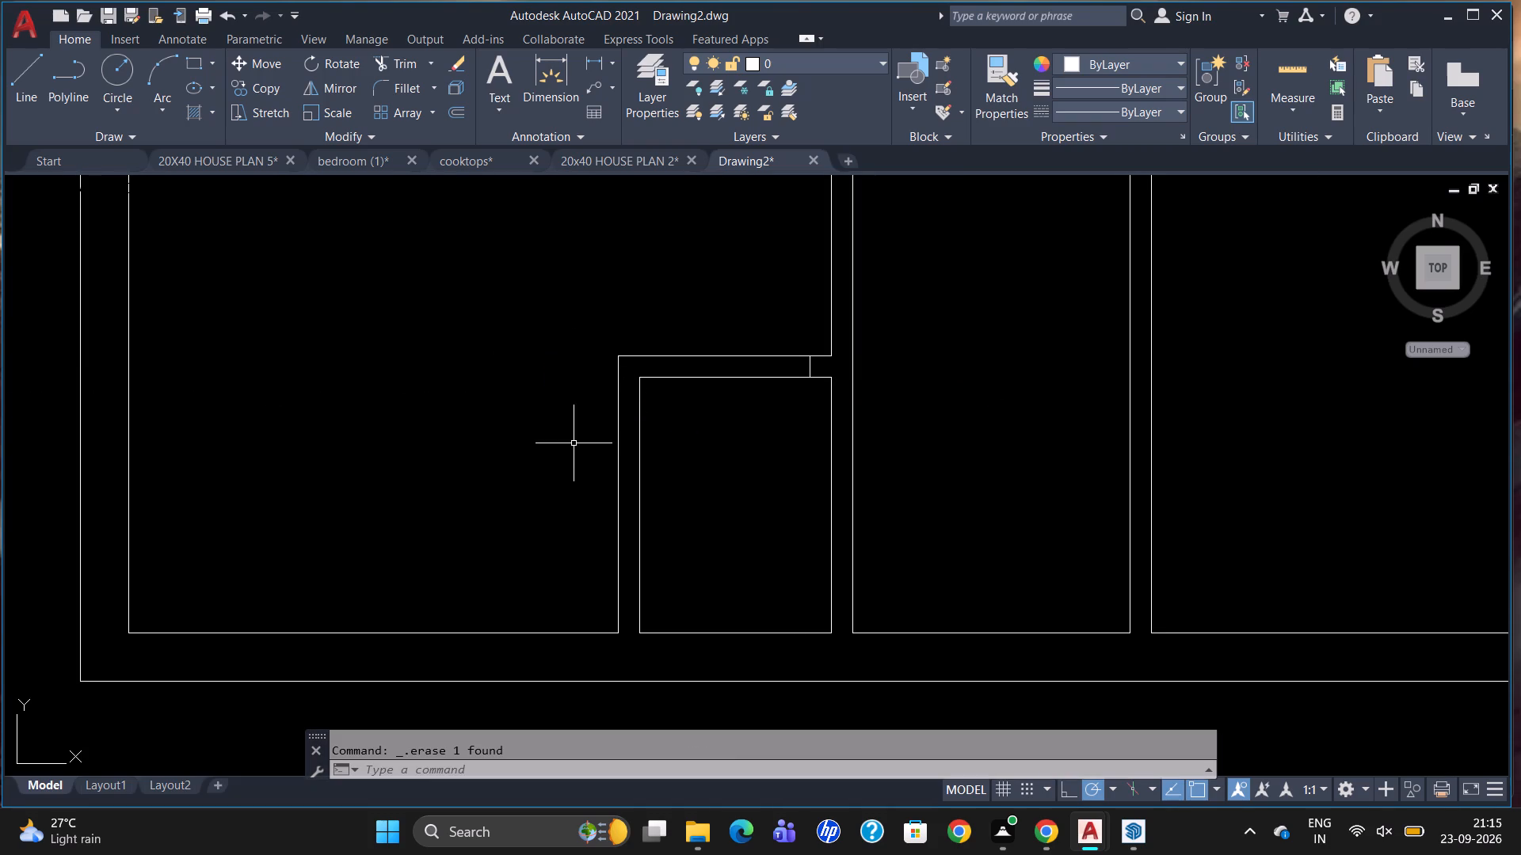
# Offset the jamb line 2'6" to the left to mark the enclosure's door opening.
pyautogui.press('o')
pyautogui.press('Return')
pyautogui.press('3')
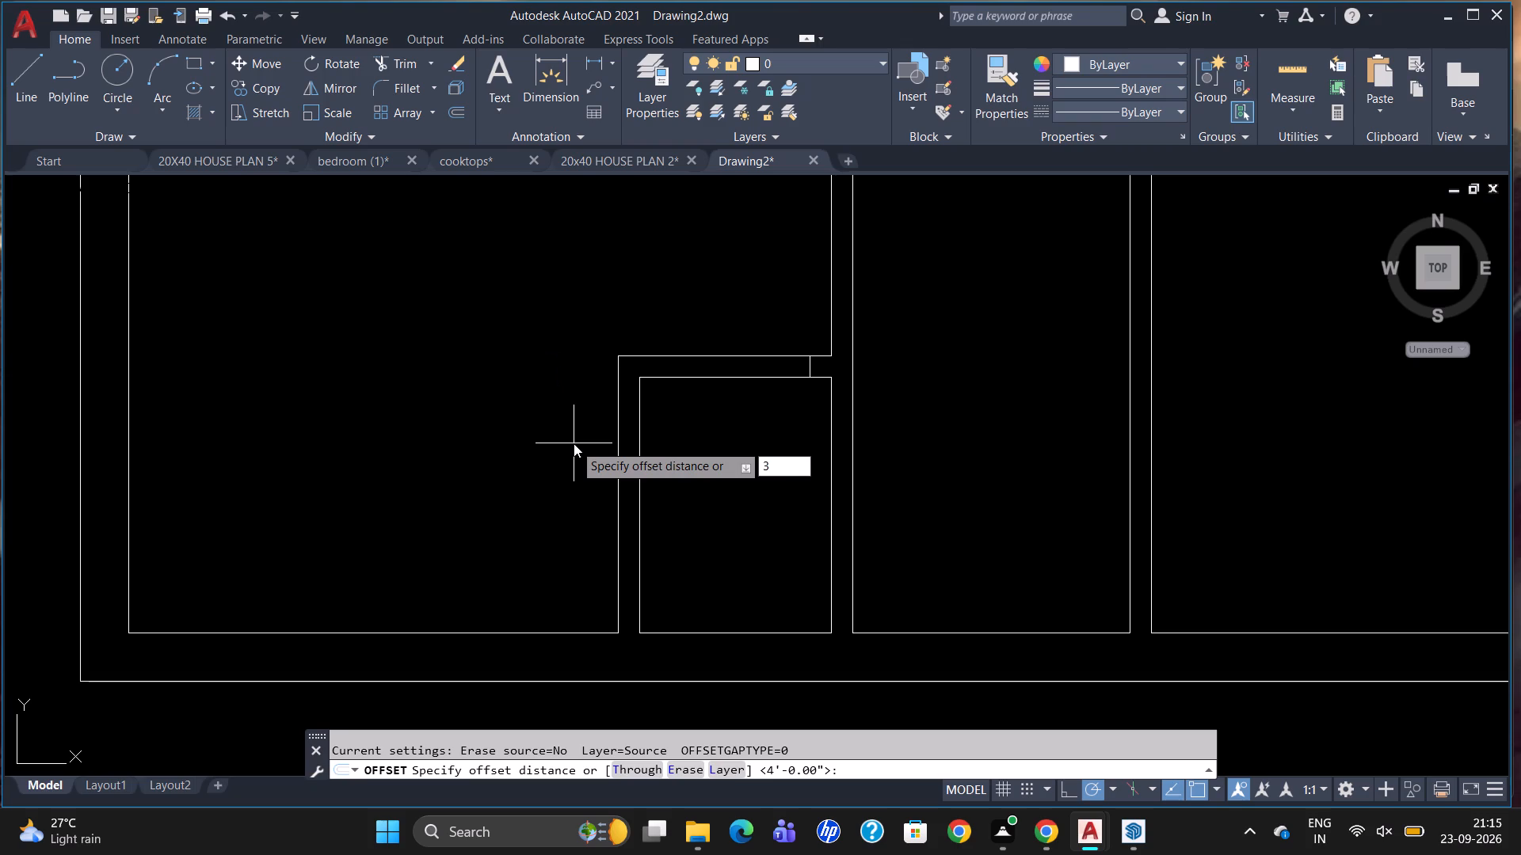
pyautogui.press('BackSpace')
pyautogui.write('2\'6"')
pyautogui.press('Return')
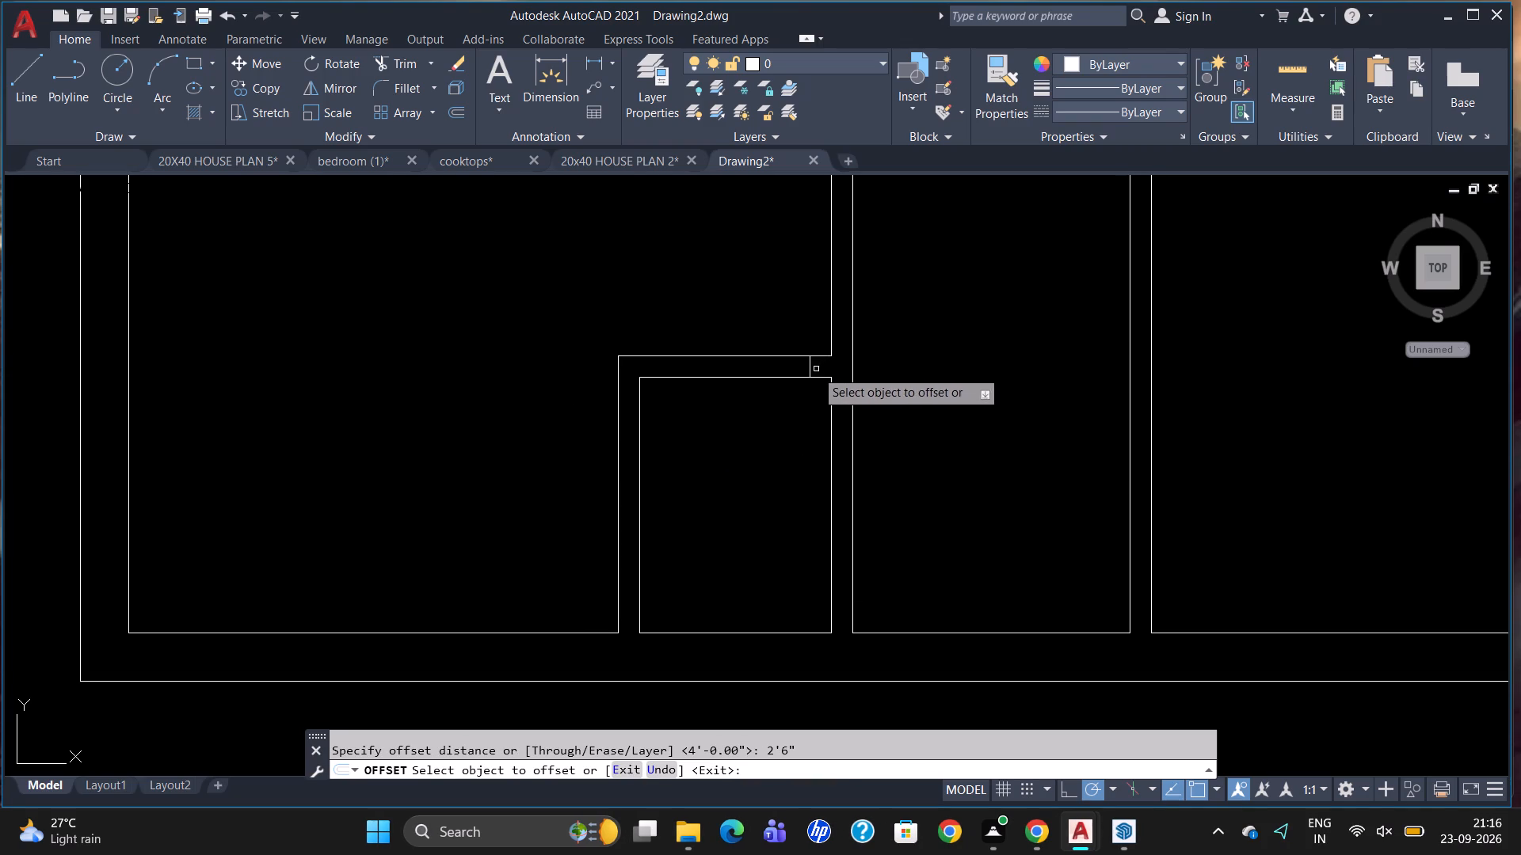
pyautogui.moveTo(811, 368); pyautogui.dragTo(793, 386)
pyautogui.moveTo(632, 424); pyautogui.dragTo(650, 424)
pyautogui.scroll(-1, 814, 424)
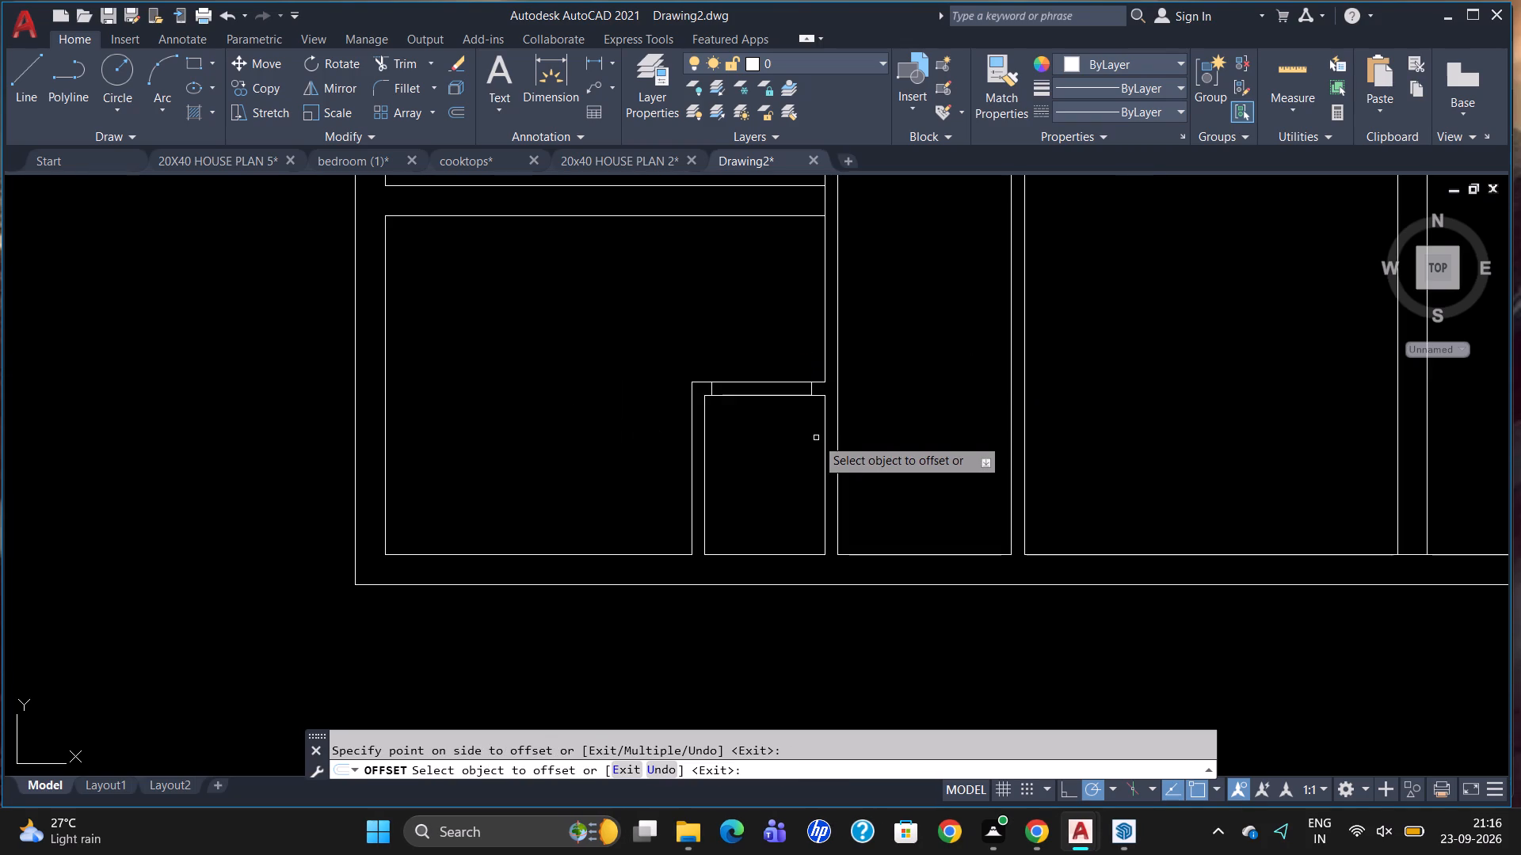
pyautogui.press('Escape')
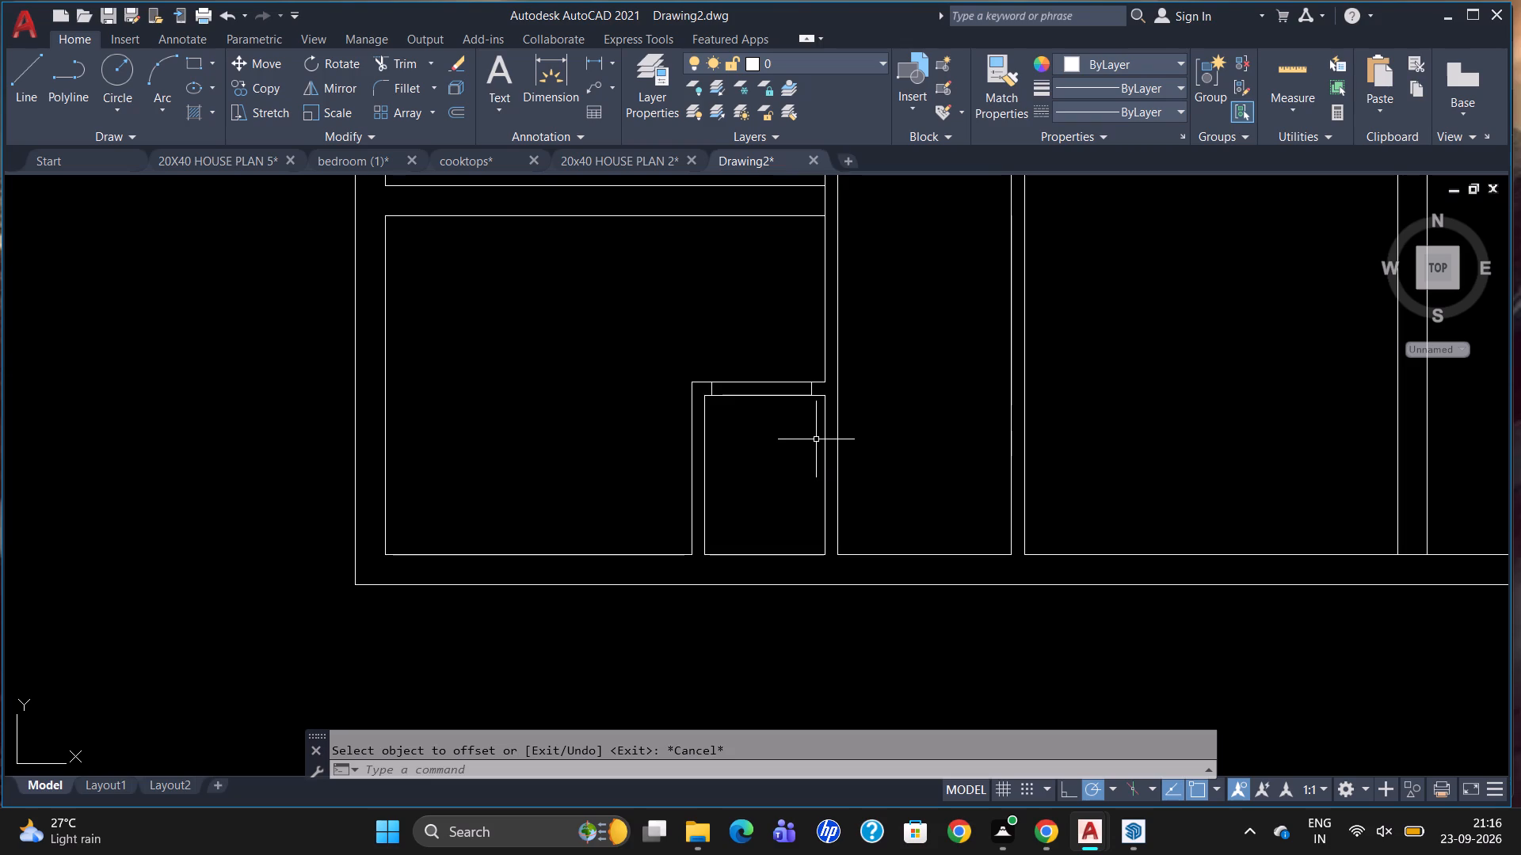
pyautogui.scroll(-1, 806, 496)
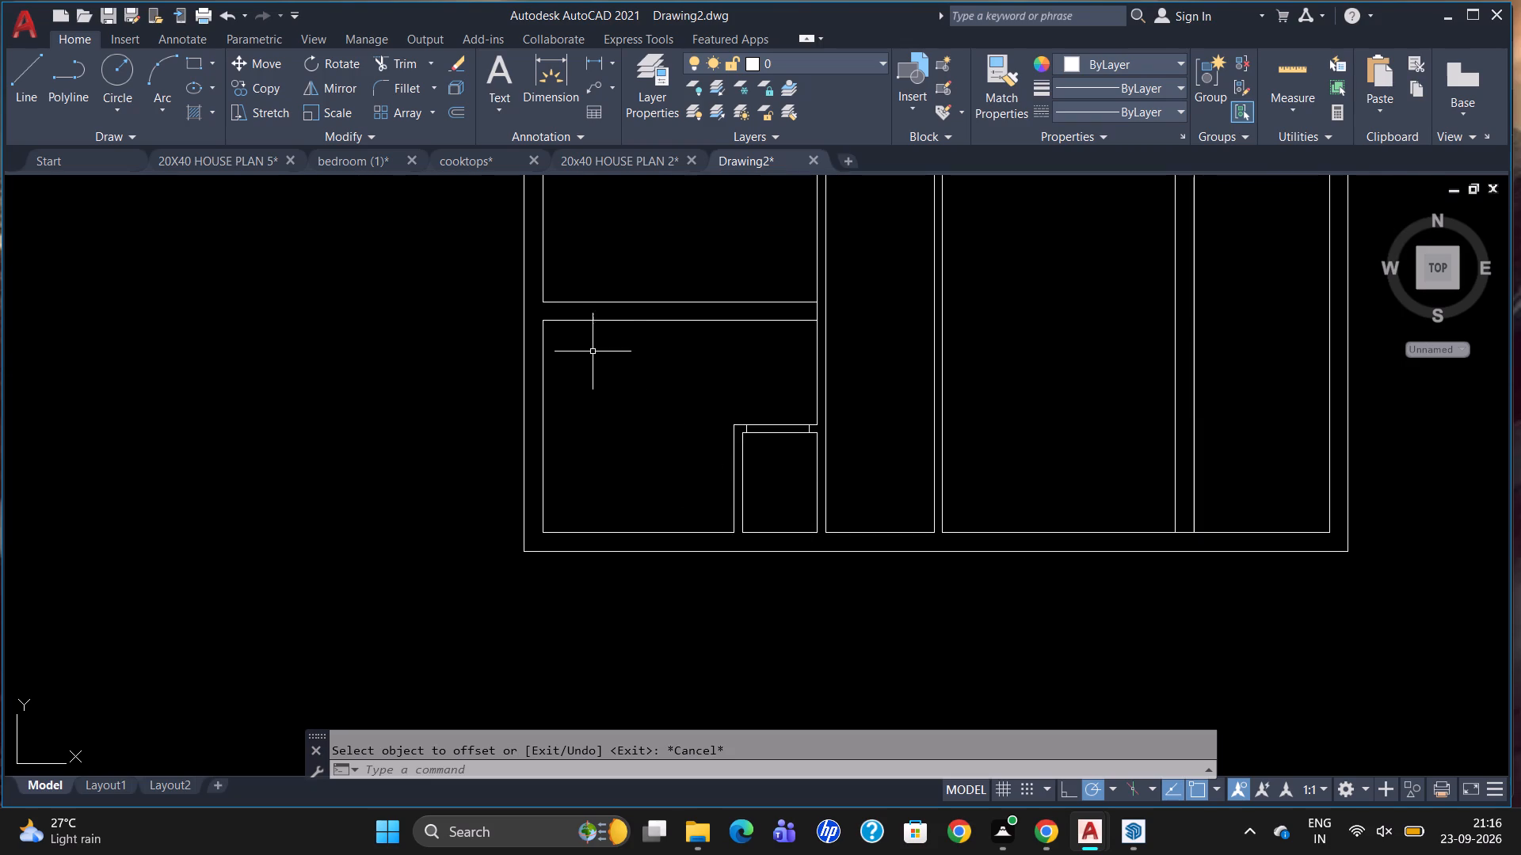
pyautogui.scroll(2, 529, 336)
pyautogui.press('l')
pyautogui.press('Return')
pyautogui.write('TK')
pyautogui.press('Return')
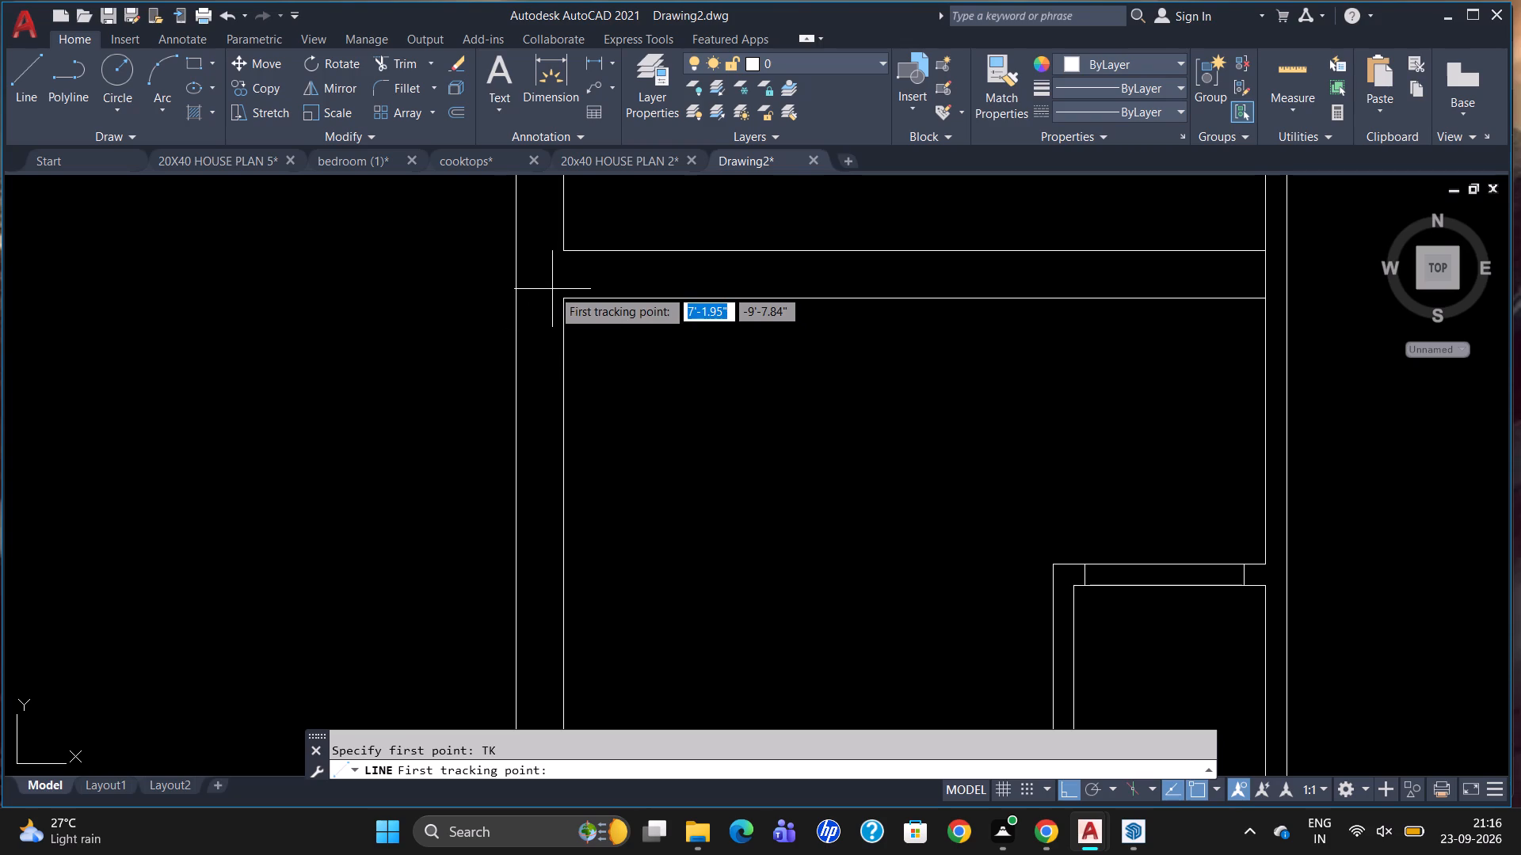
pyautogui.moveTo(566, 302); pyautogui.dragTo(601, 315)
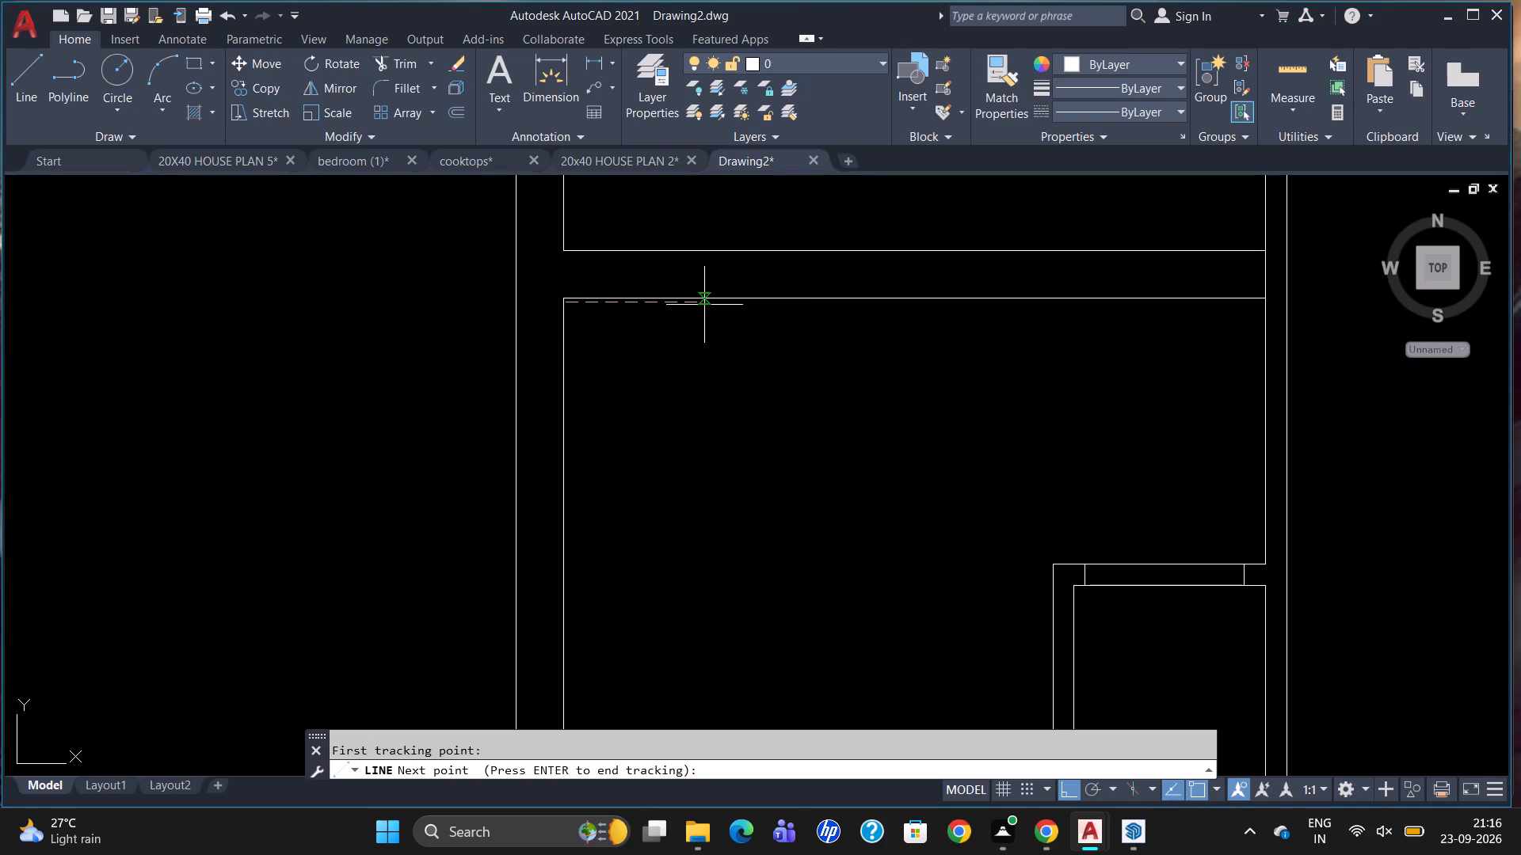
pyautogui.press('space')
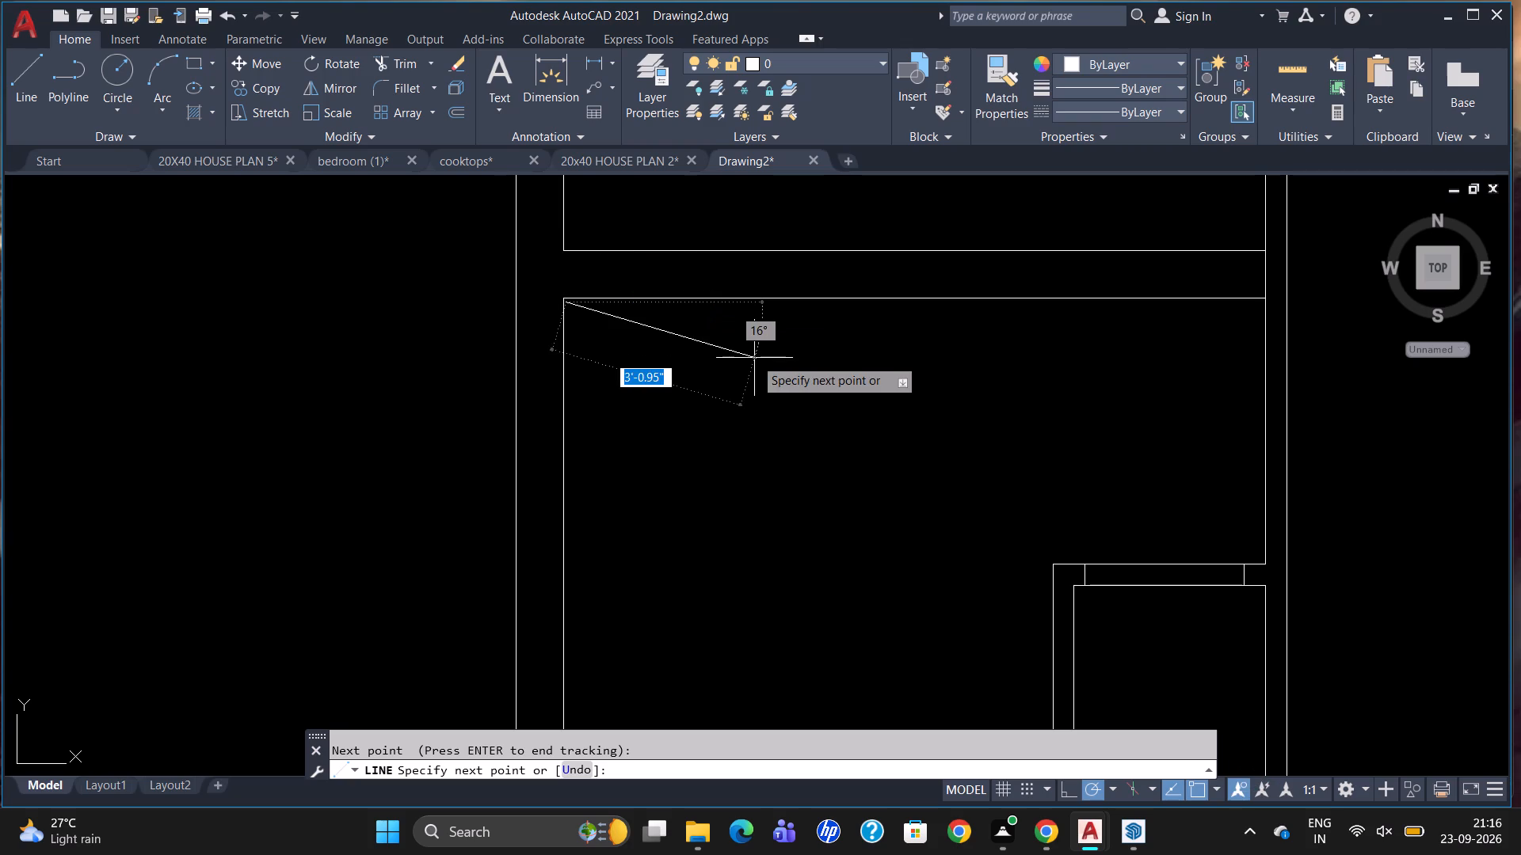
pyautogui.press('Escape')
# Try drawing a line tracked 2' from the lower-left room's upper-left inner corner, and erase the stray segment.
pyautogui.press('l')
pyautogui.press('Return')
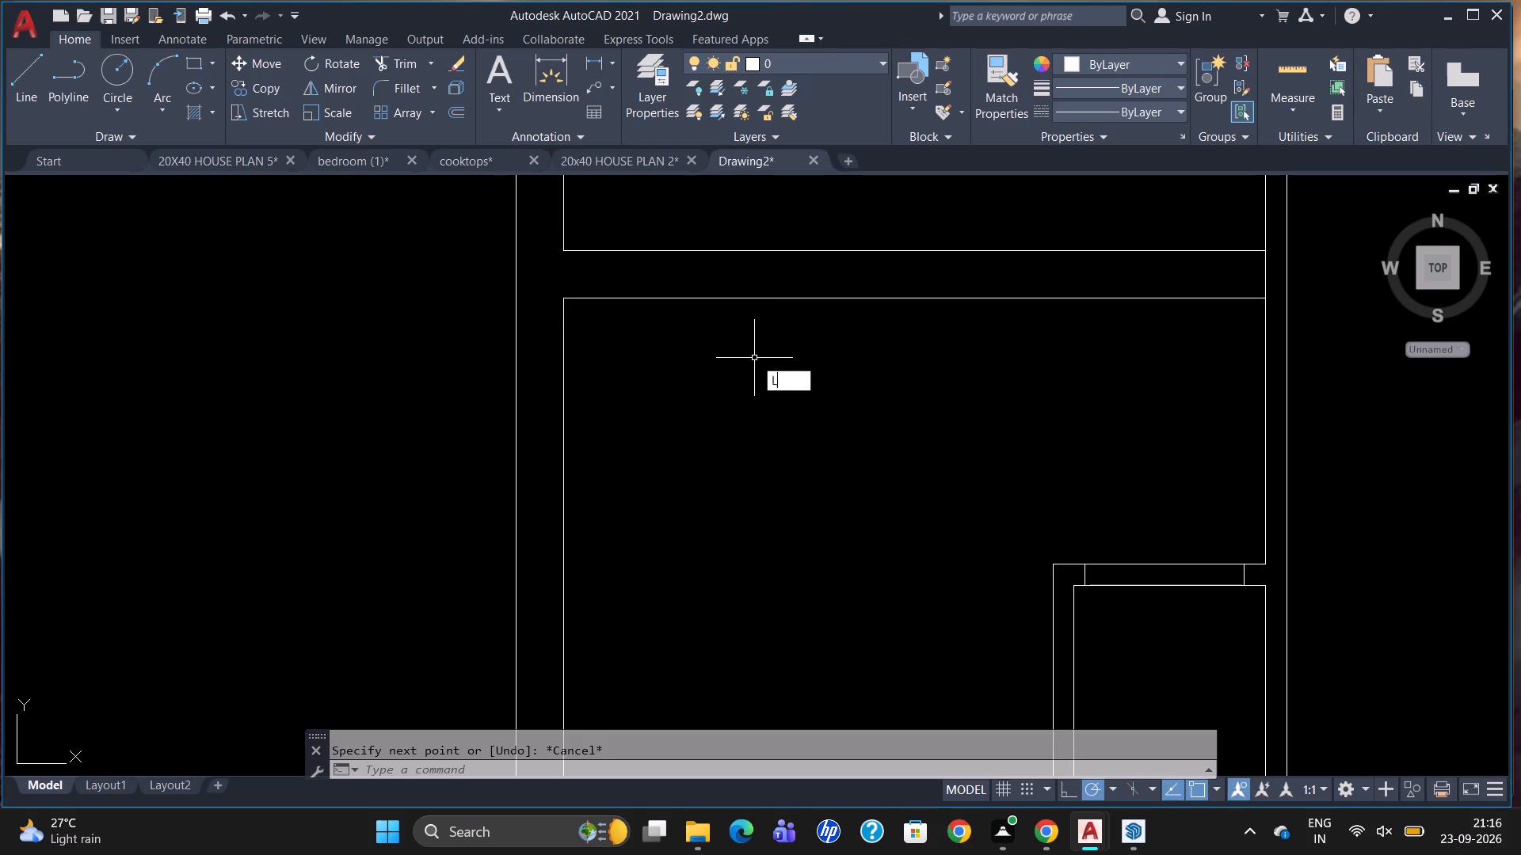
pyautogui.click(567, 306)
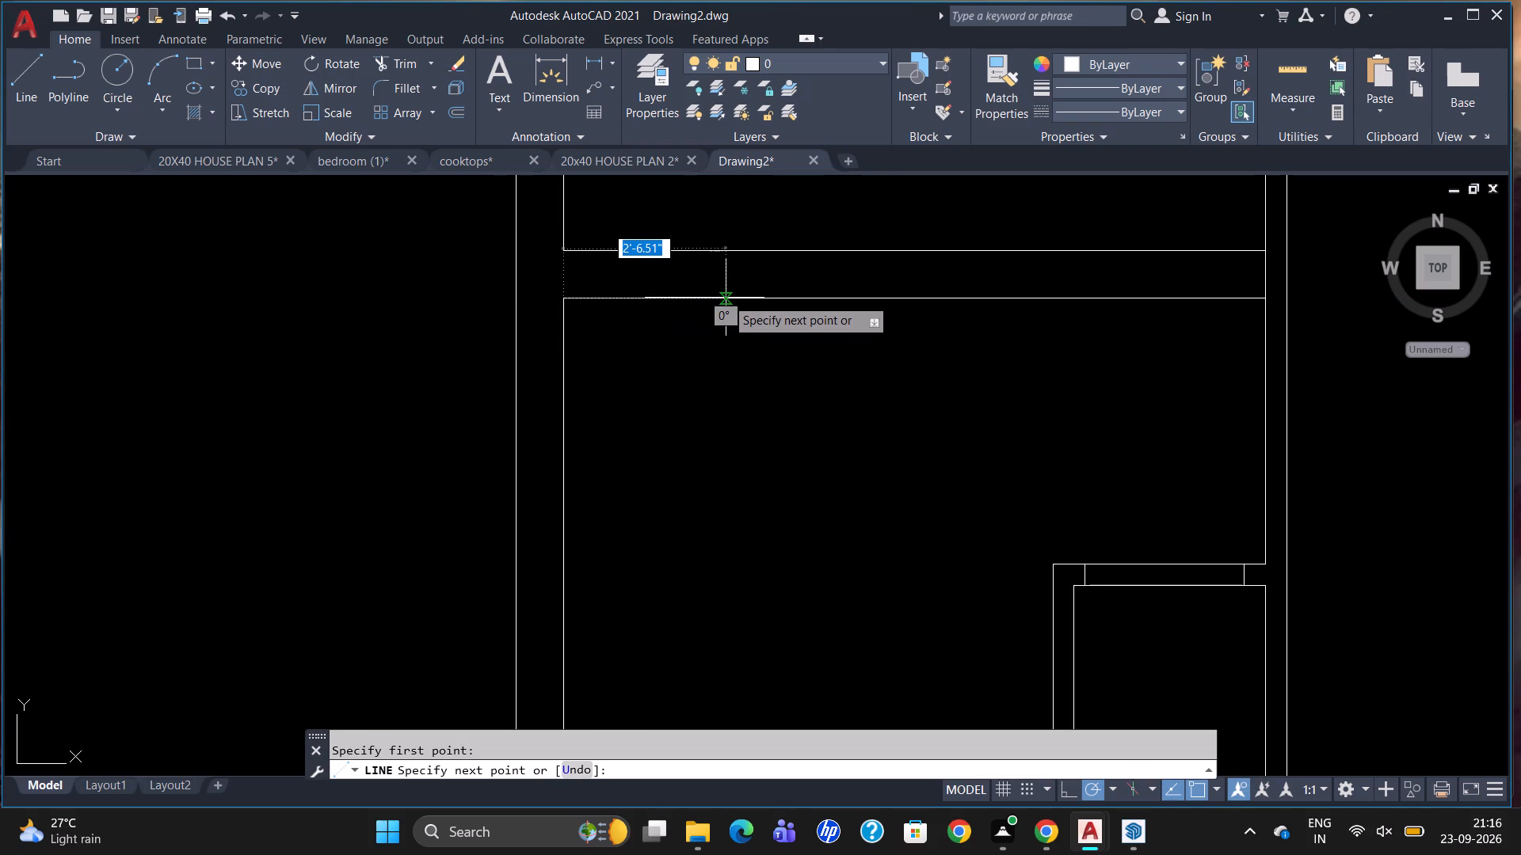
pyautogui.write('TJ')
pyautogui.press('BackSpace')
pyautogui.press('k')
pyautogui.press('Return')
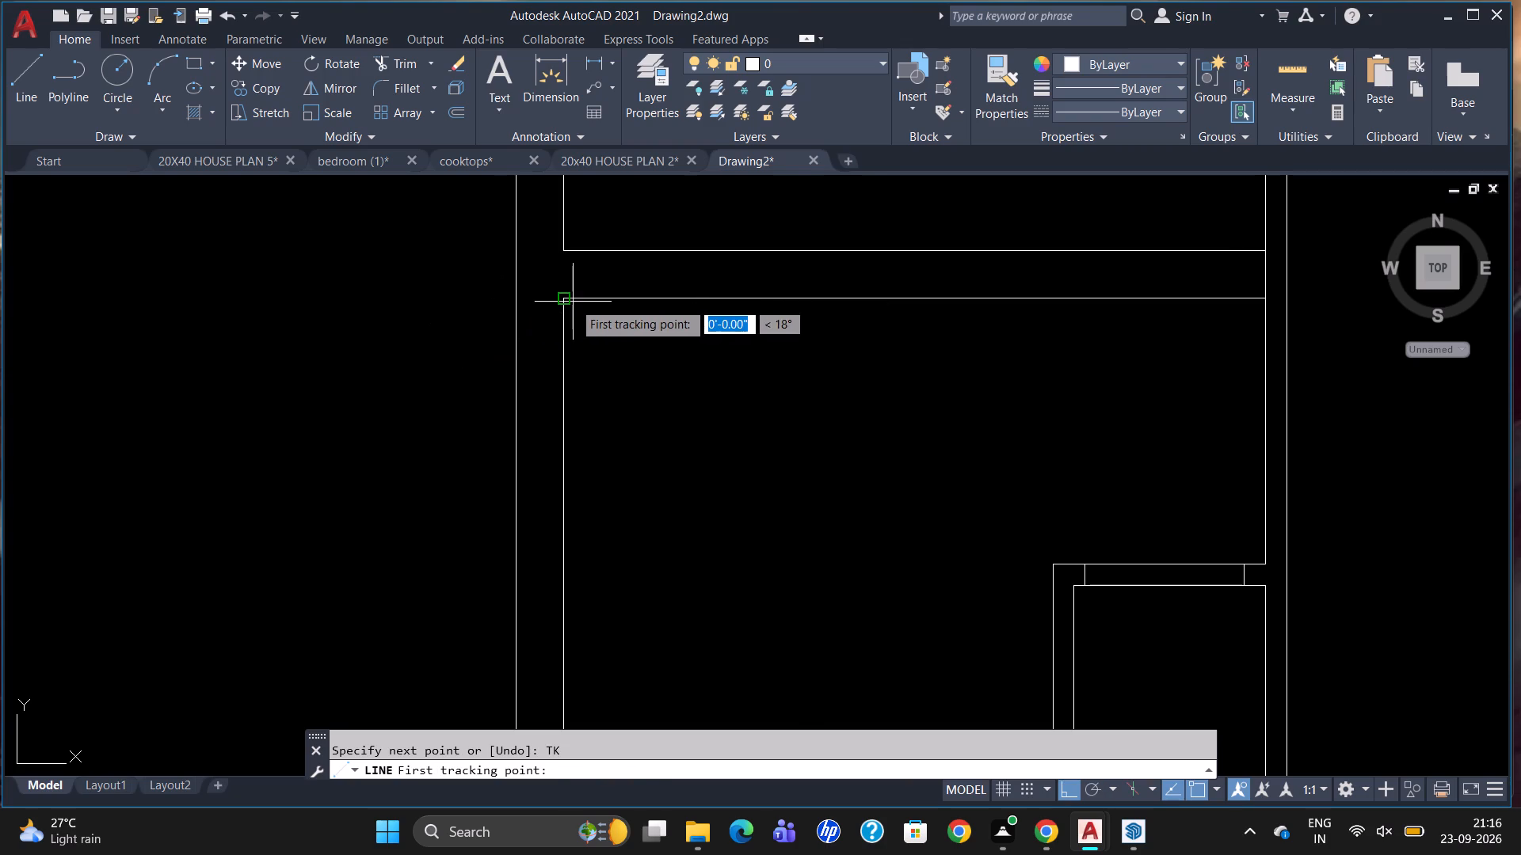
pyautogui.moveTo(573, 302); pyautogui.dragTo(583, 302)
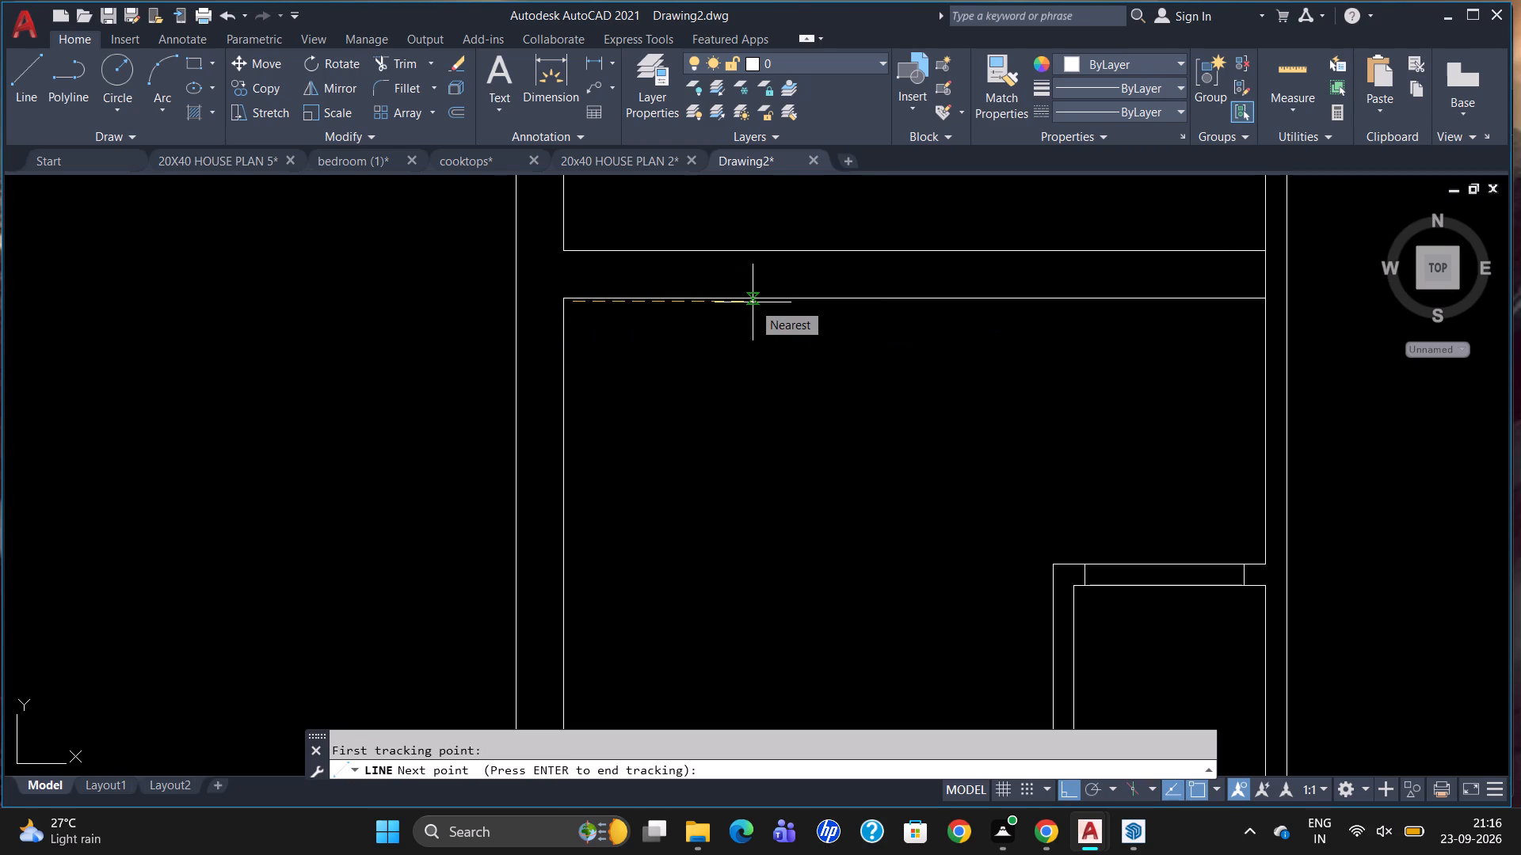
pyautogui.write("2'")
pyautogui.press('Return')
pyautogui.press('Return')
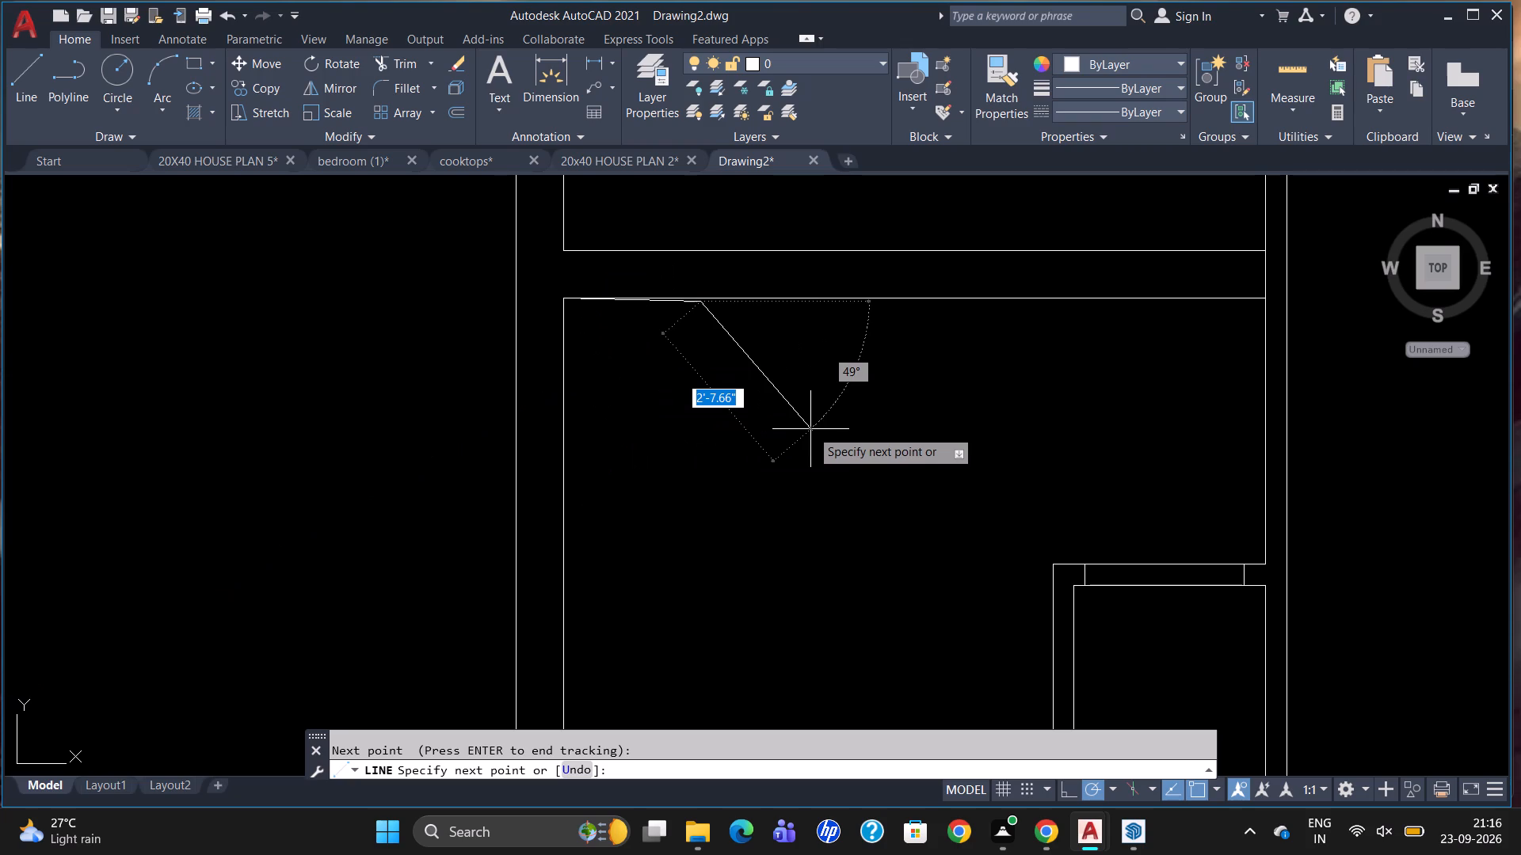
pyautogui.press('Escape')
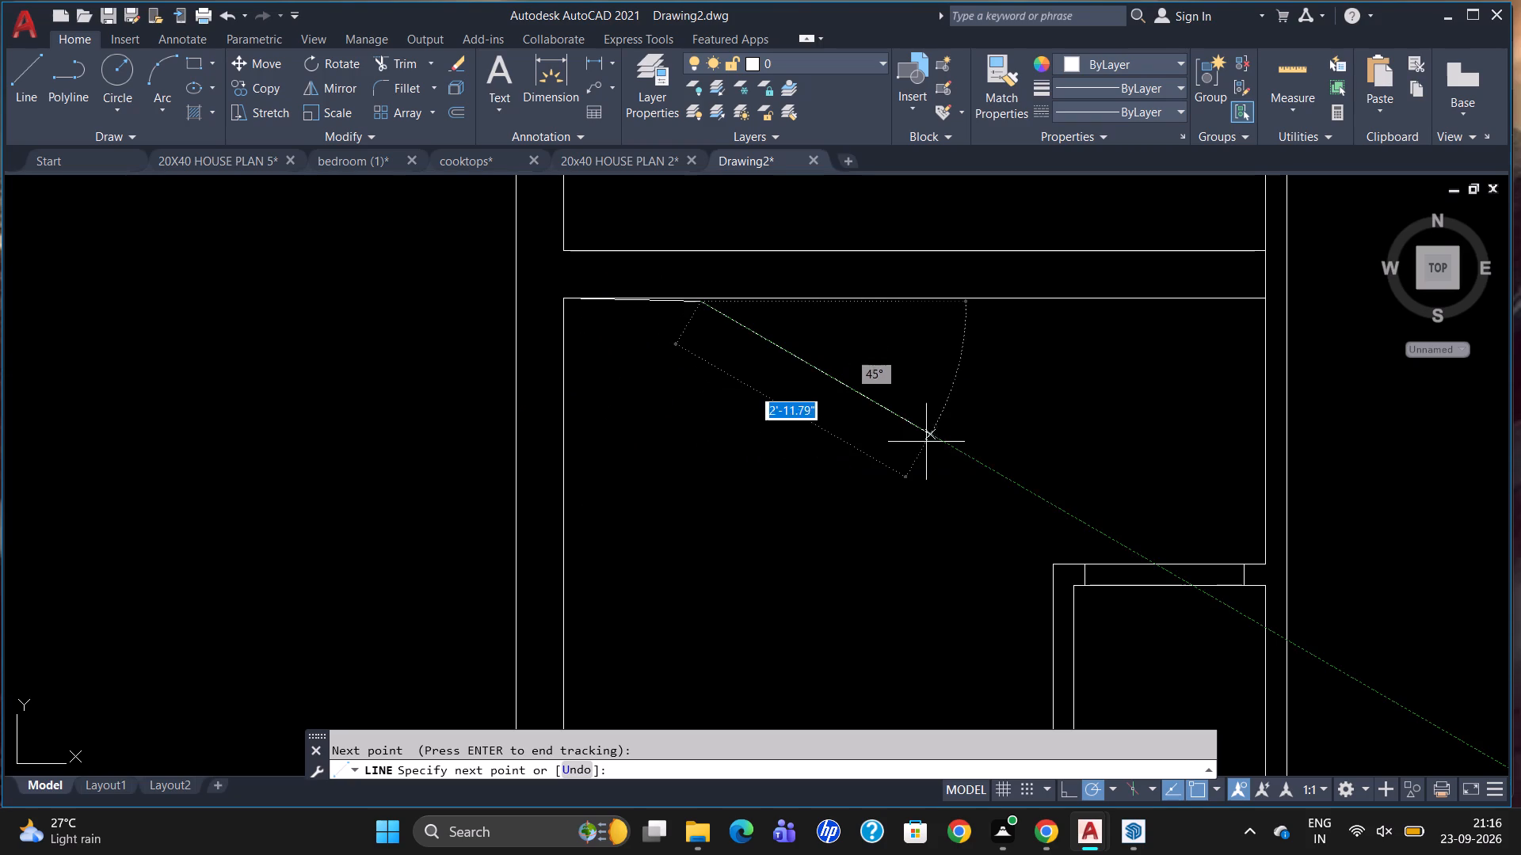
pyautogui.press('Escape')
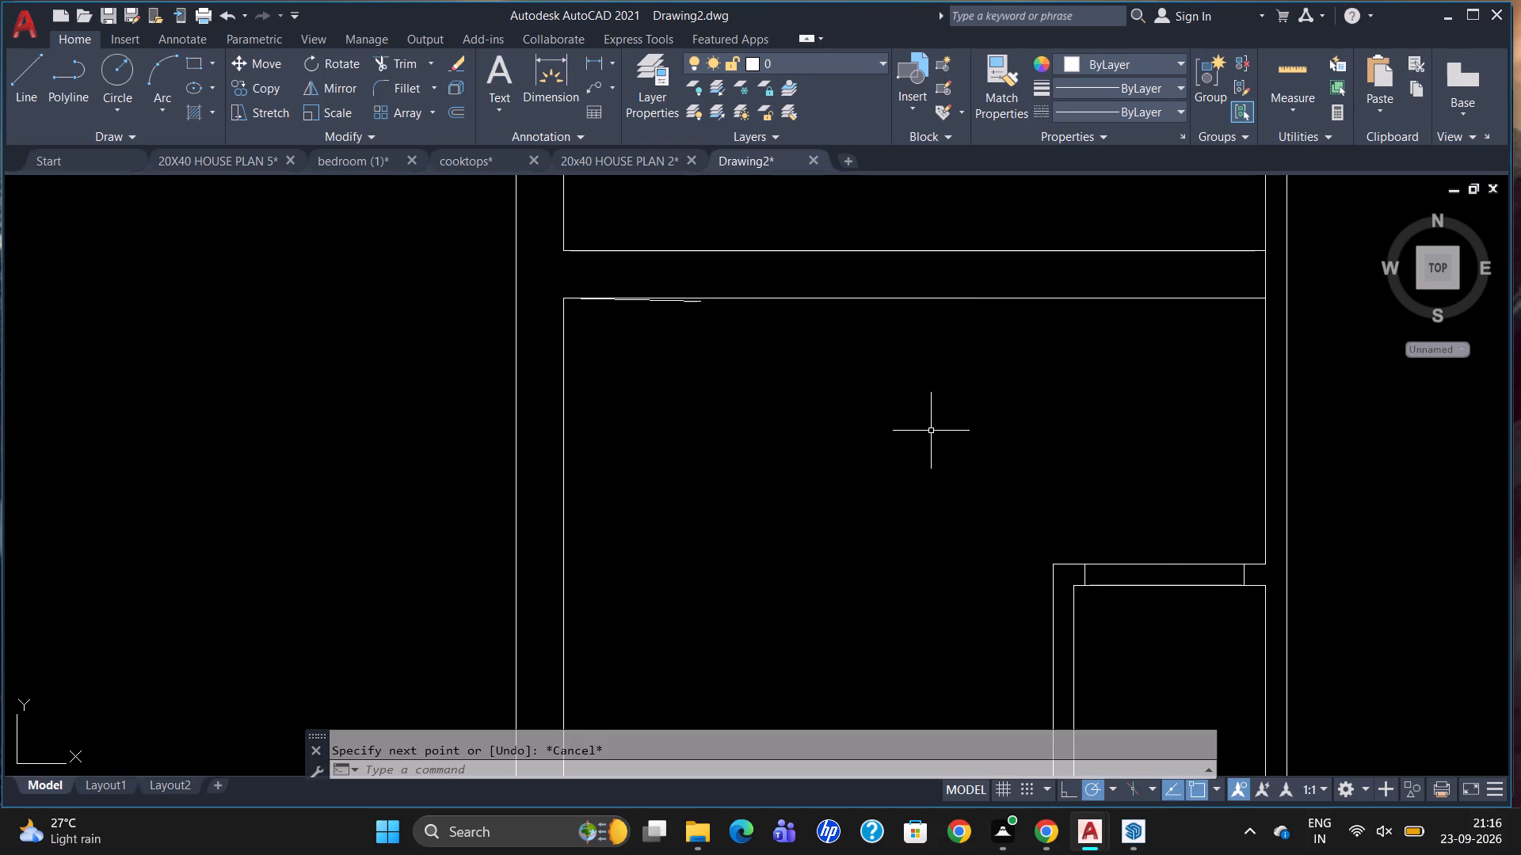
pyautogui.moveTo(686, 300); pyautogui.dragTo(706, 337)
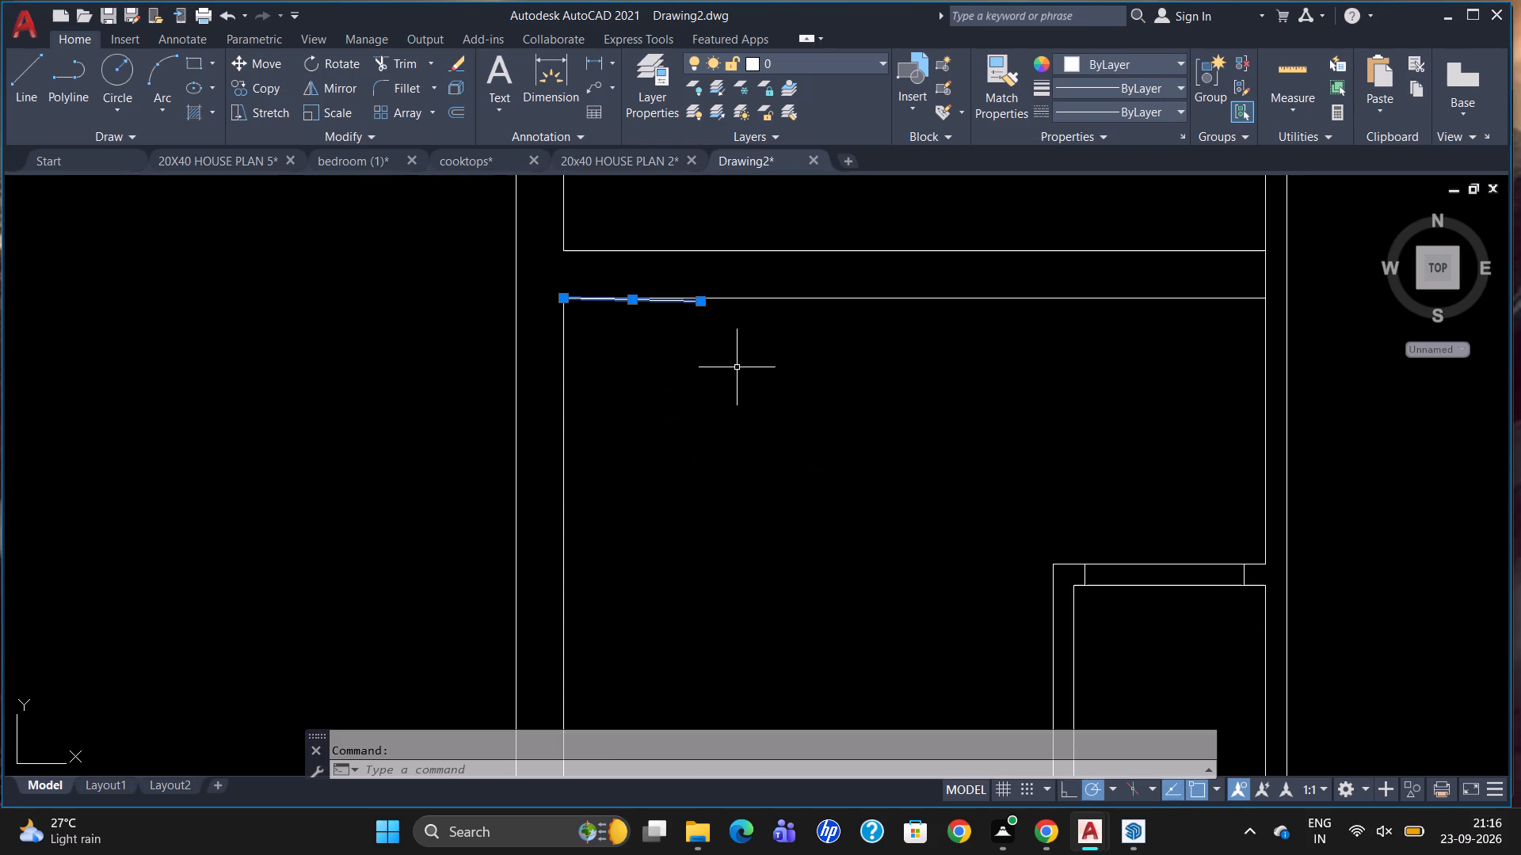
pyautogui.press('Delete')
# Using tracking, draw a vertical line 2' right of the lower-left room's left inner wall, from its top wall to the bottom wall.
pyautogui.press('l')
pyautogui.press('Return')
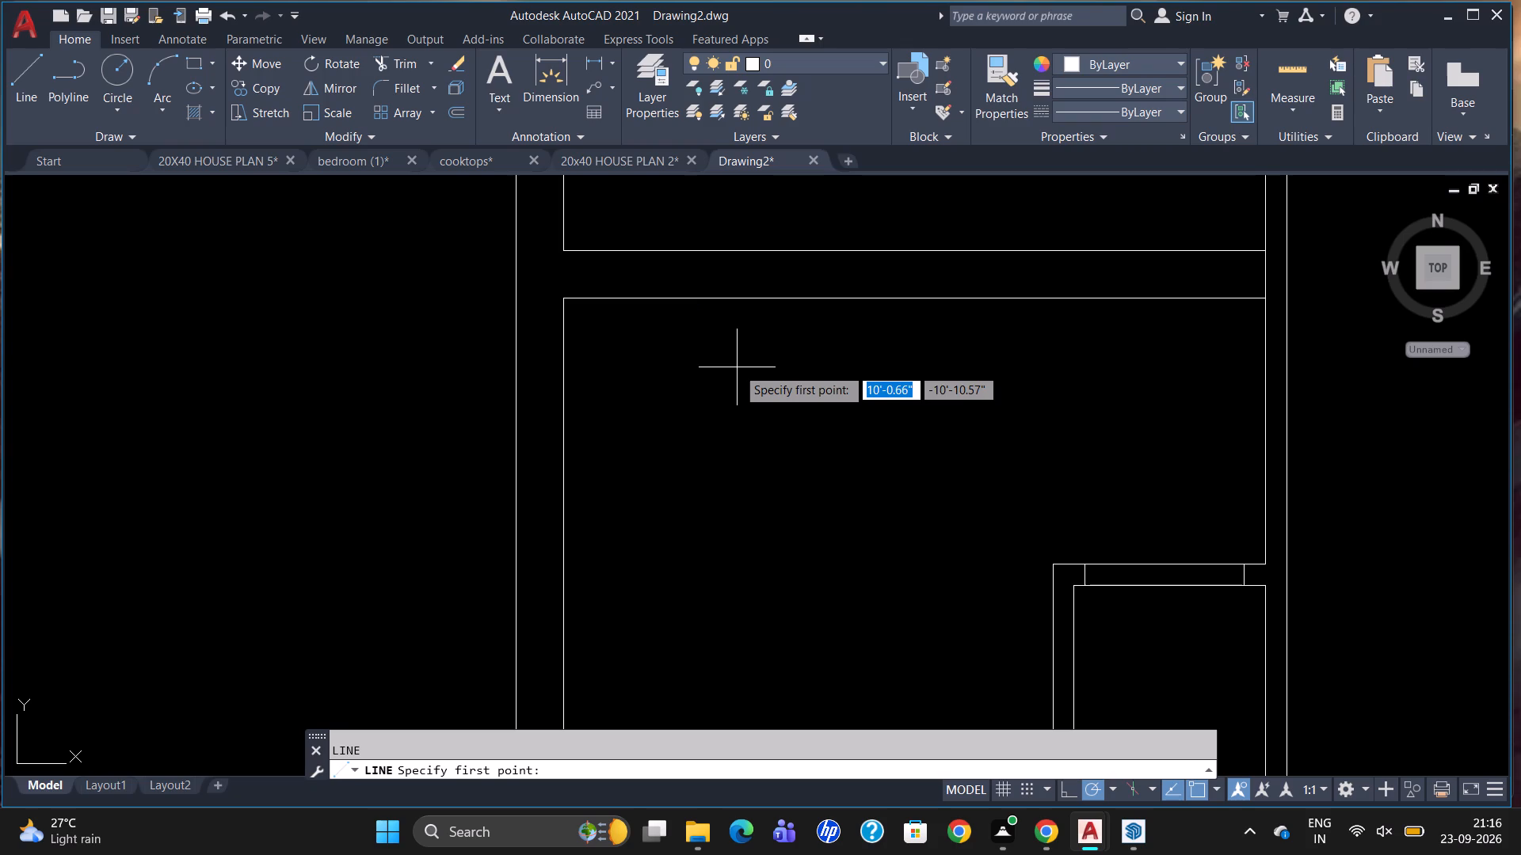
pyautogui.write('TK')
pyautogui.press('Return')
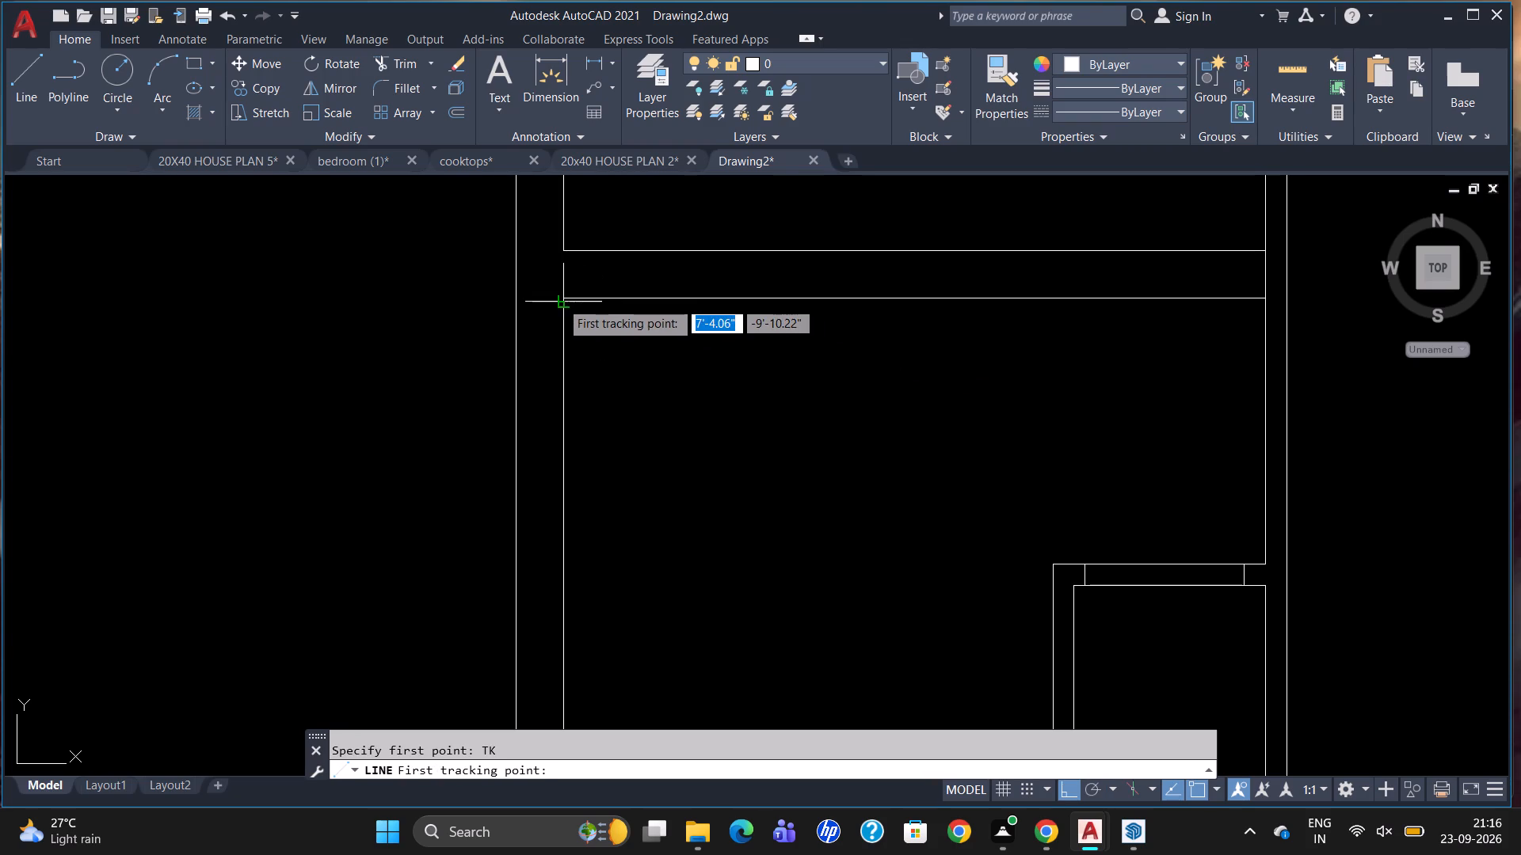
pyautogui.moveTo(565, 291); pyautogui.dragTo(589, 296)
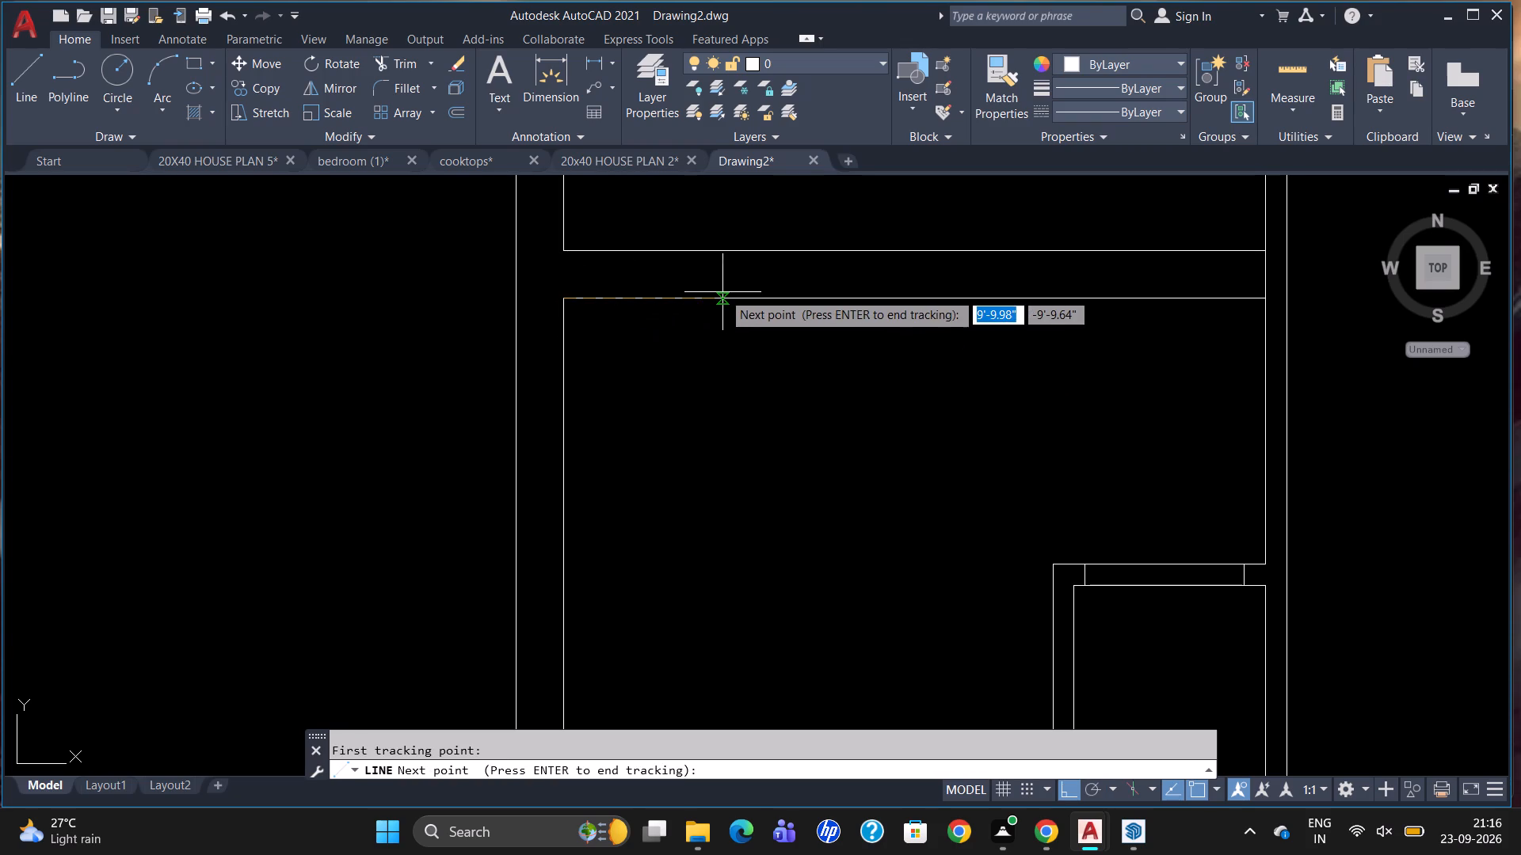
pyautogui.write("2'")
pyautogui.press('Return')
pyautogui.press('Return')
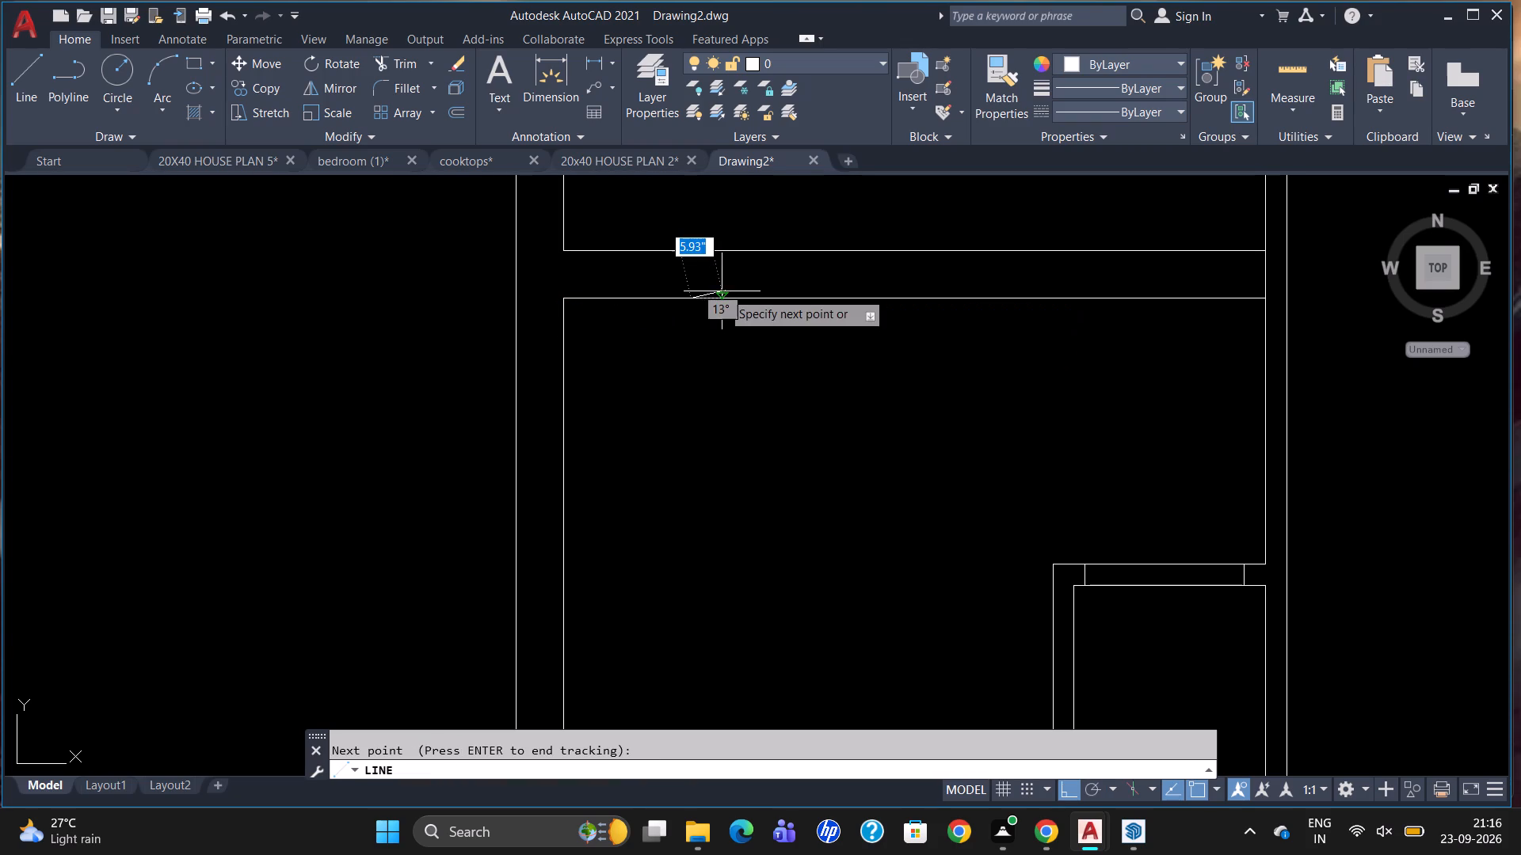
pyautogui.scroll(-3, 741, 450)
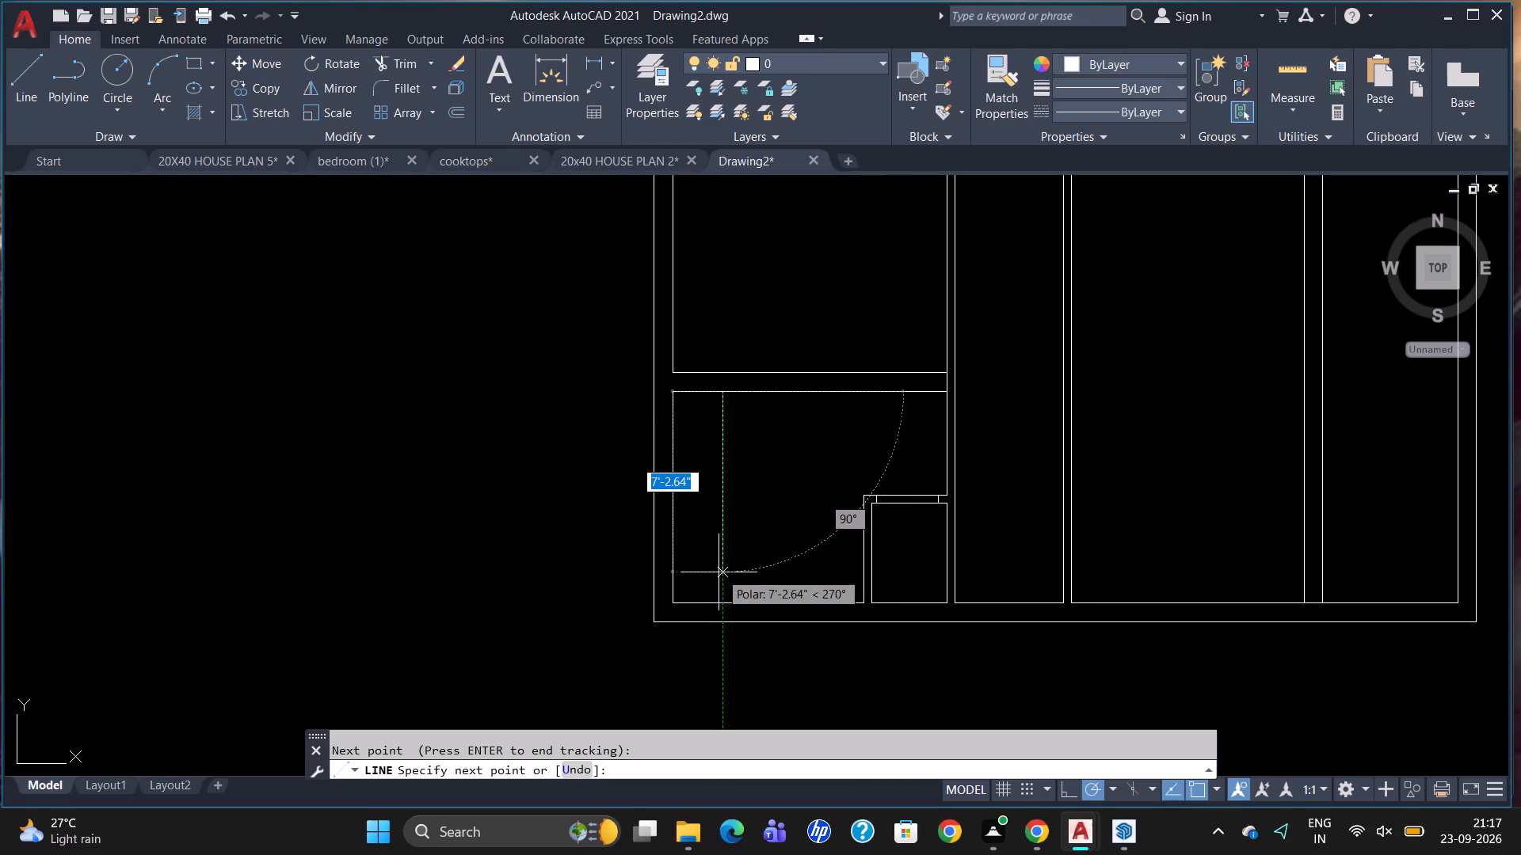
pyautogui.click(720, 601)
pyautogui.press('Escape')
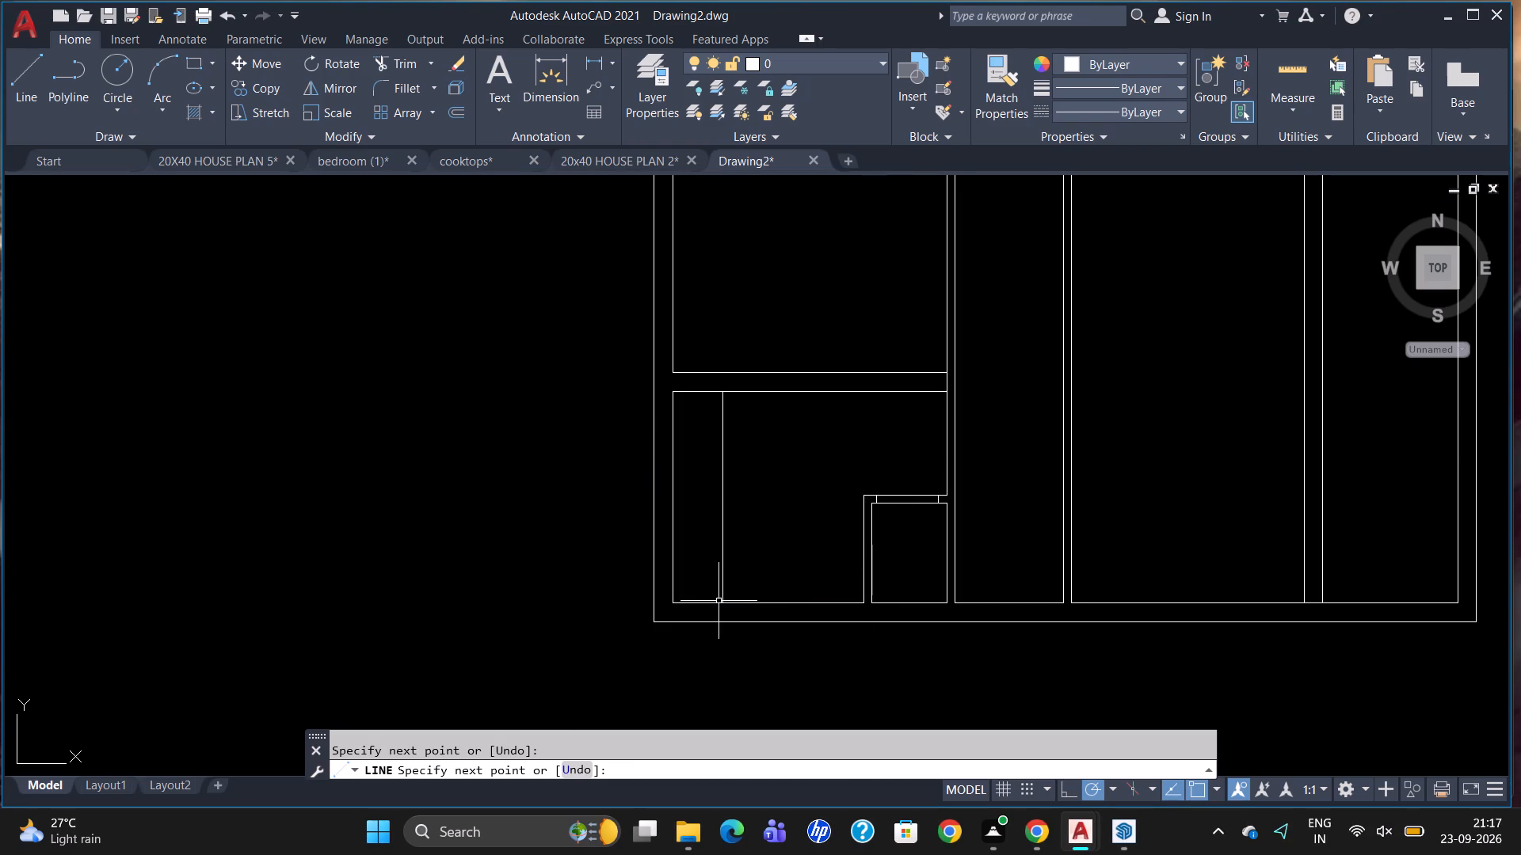
# Draw a line 2' up from the lower-left room's bottom wall and about 3'11" left to meet the vertical line.
pyautogui.press('l')
pyautogui.press('Return')
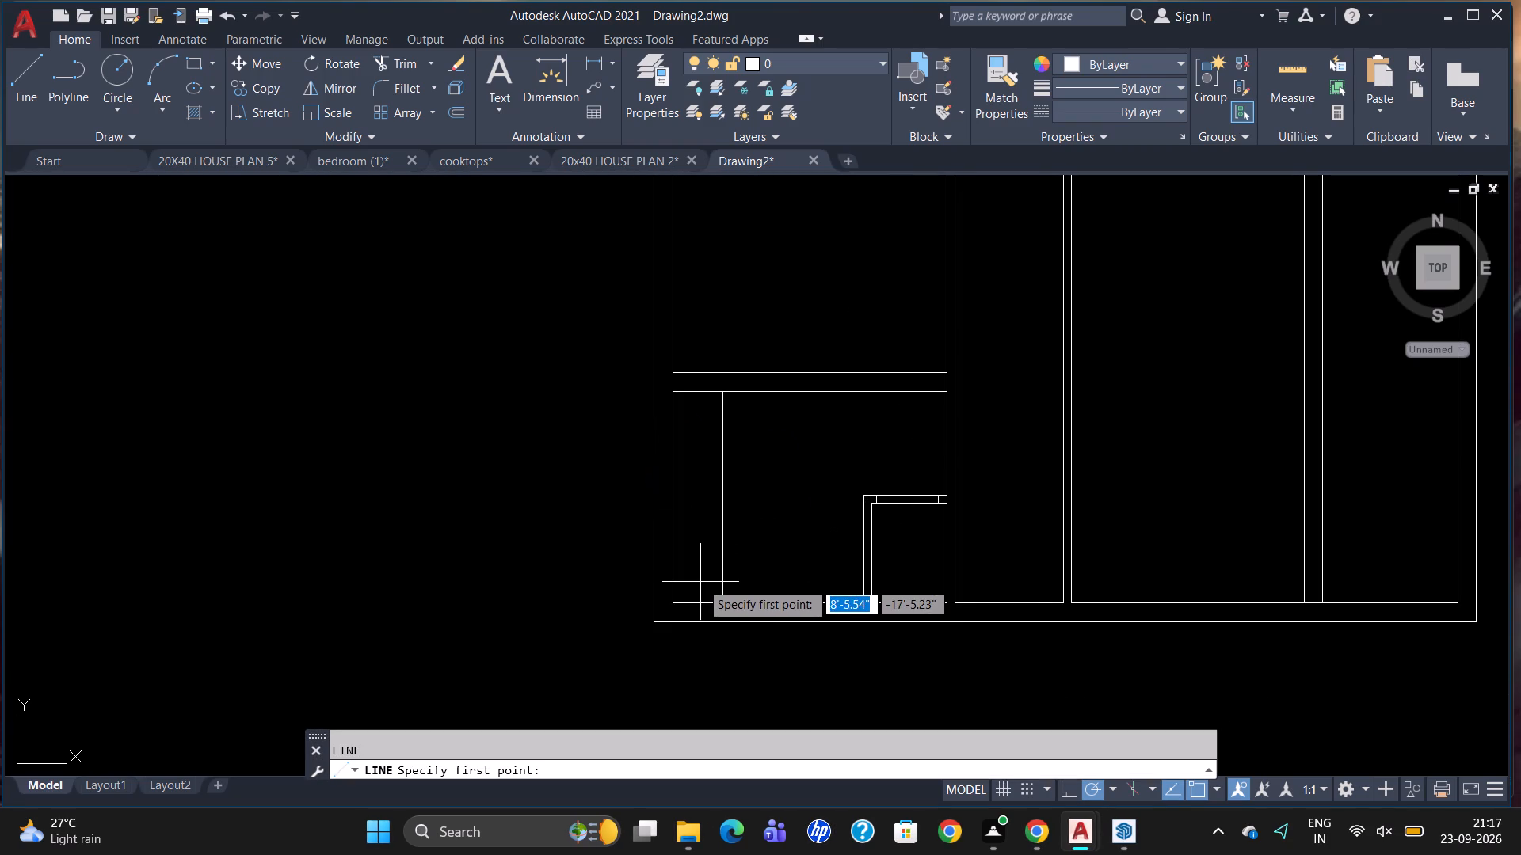
pyautogui.scroll(1, 797, 615)
pyautogui.click(826, 594)
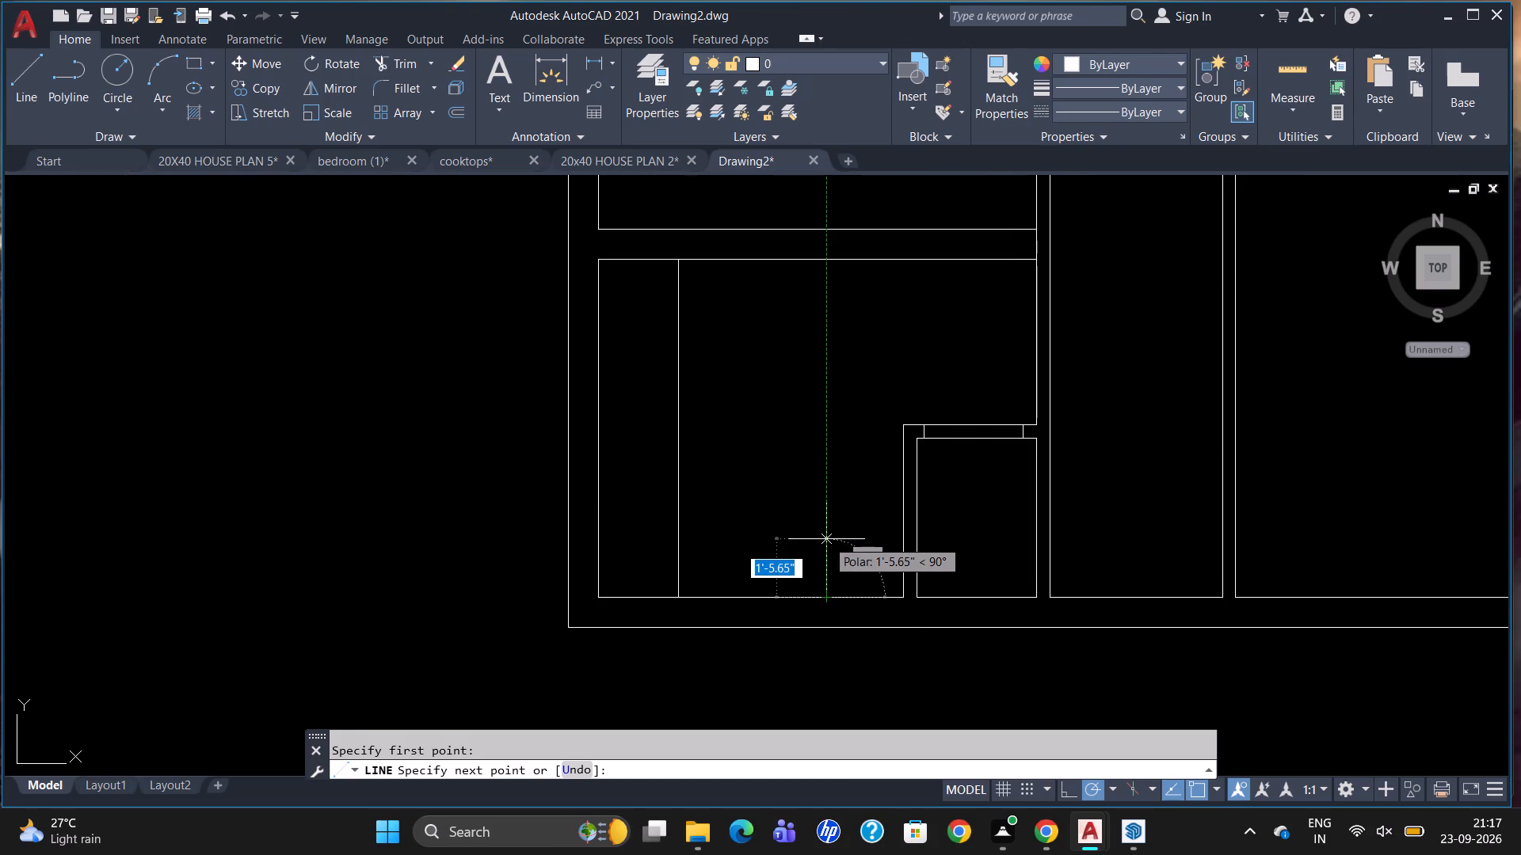
pyautogui.press('2')
pyautogui.press("'")
pyautogui.press('Return')
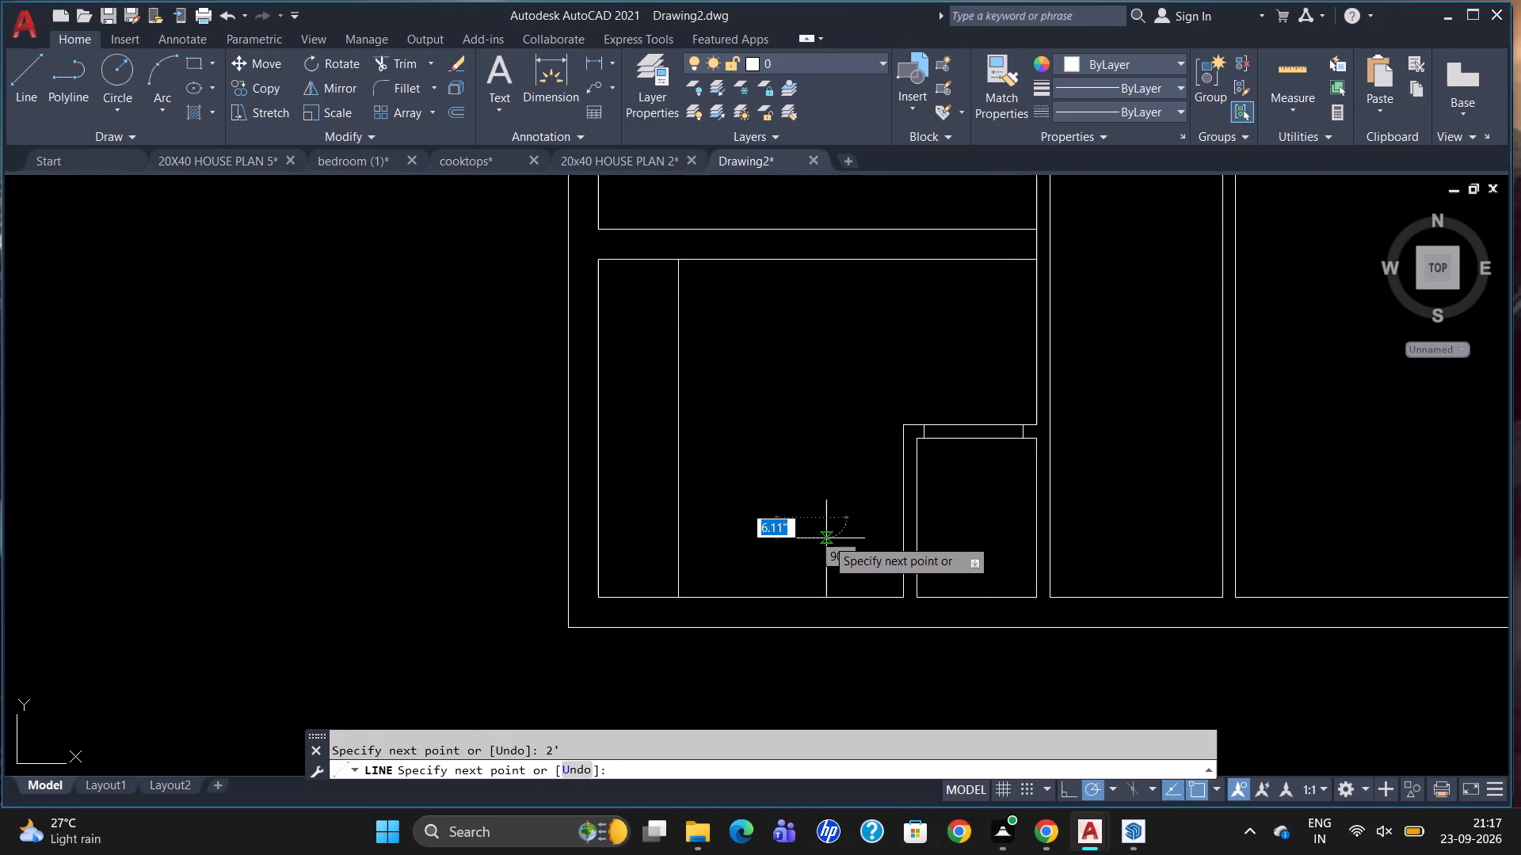
pyautogui.click(675, 519)
pyautogui.press('Escape')
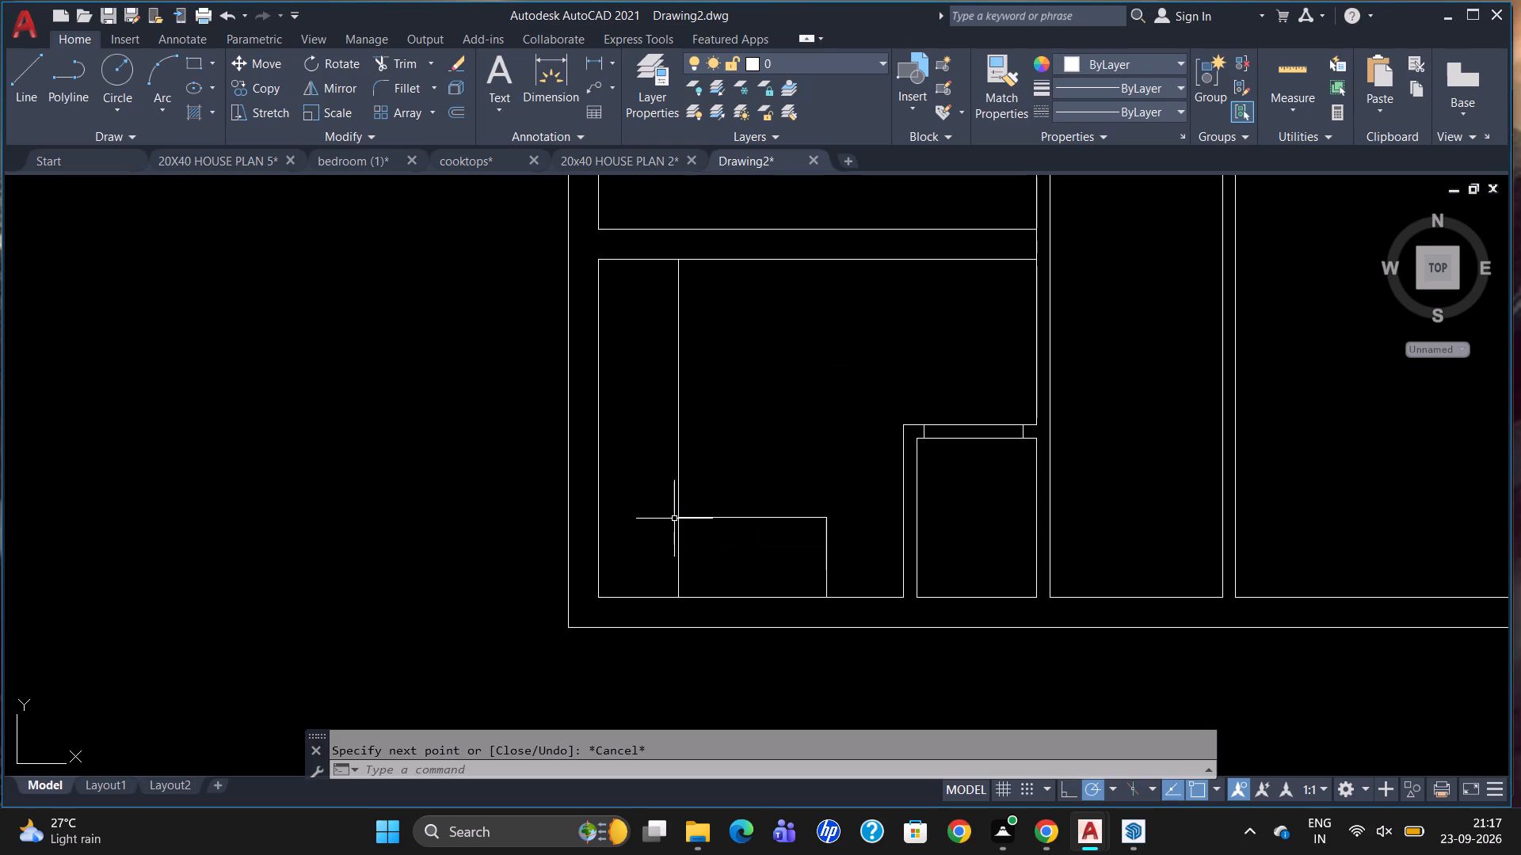
# Trim the vertical line's portion below the new horizontal line to leave an L-shaped outline along the two walls.
pyautogui.write('TR')
pyautogui.press('Return')
pyautogui.press('Return')
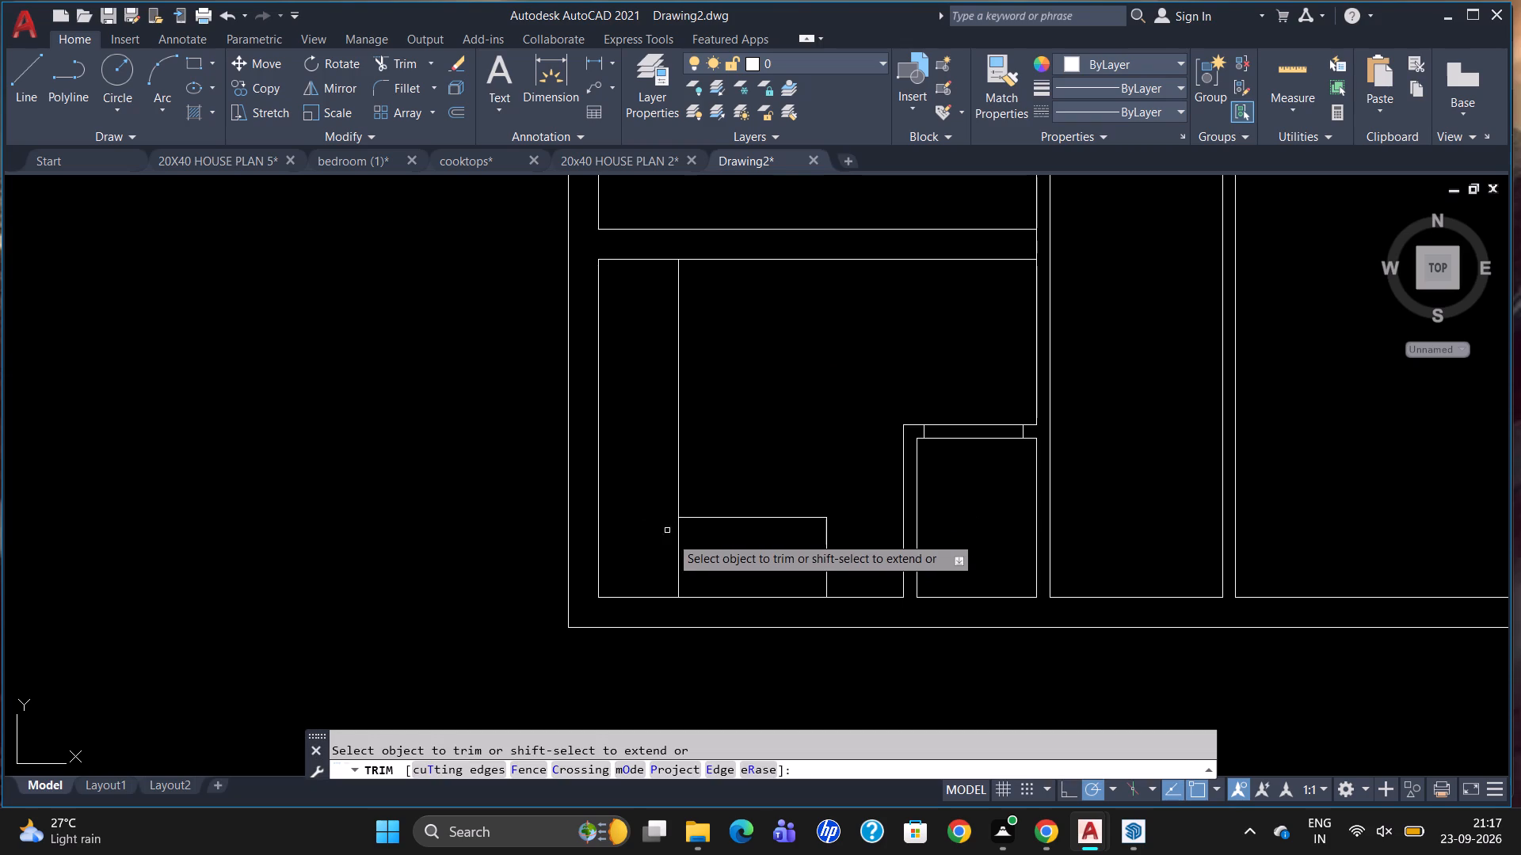
pyautogui.click(676, 545)
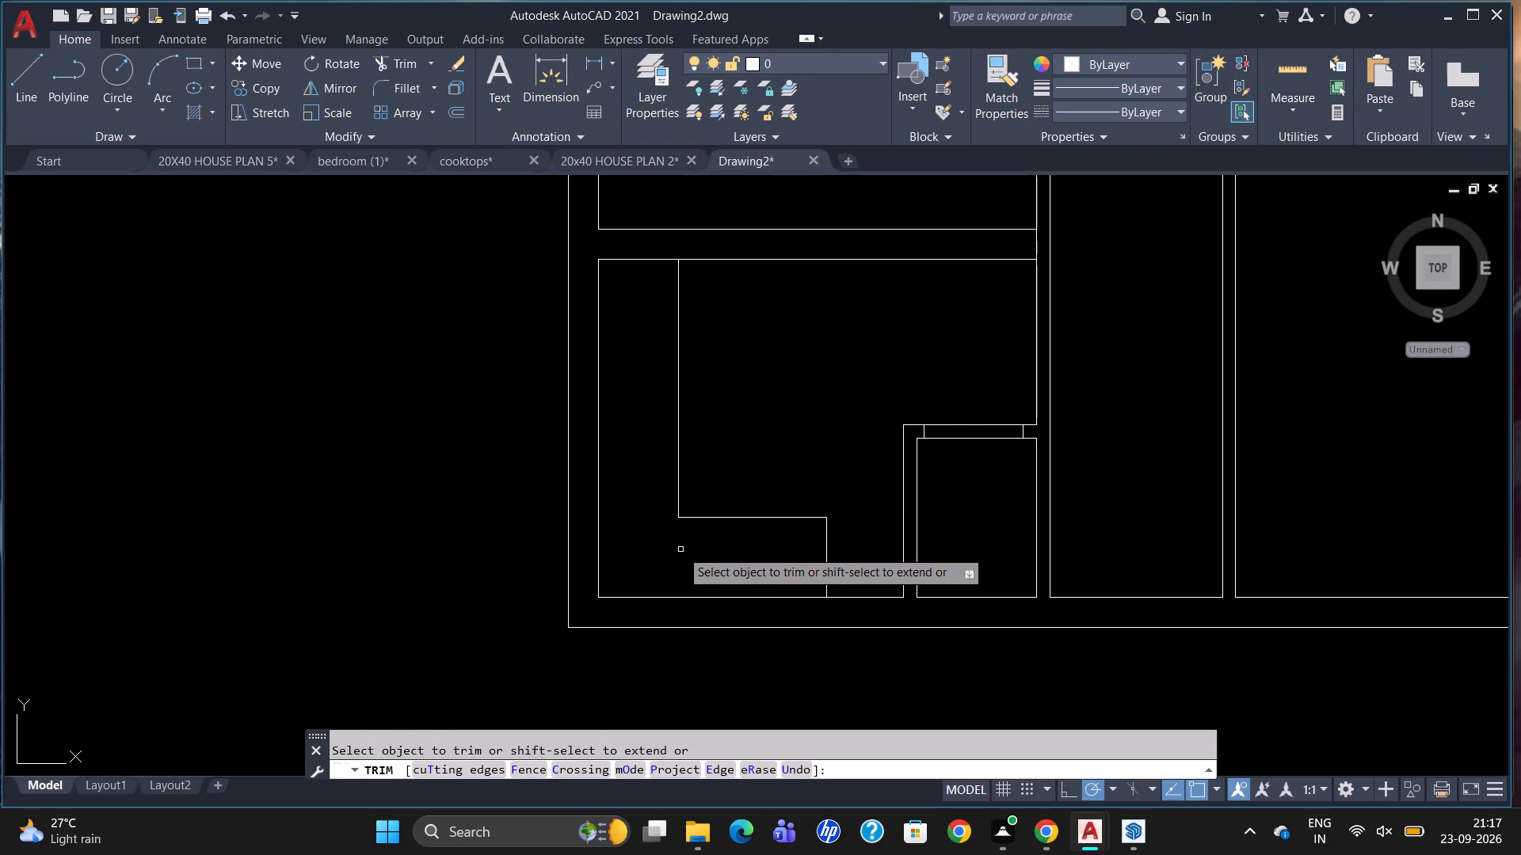
pyautogui.press('Escape')
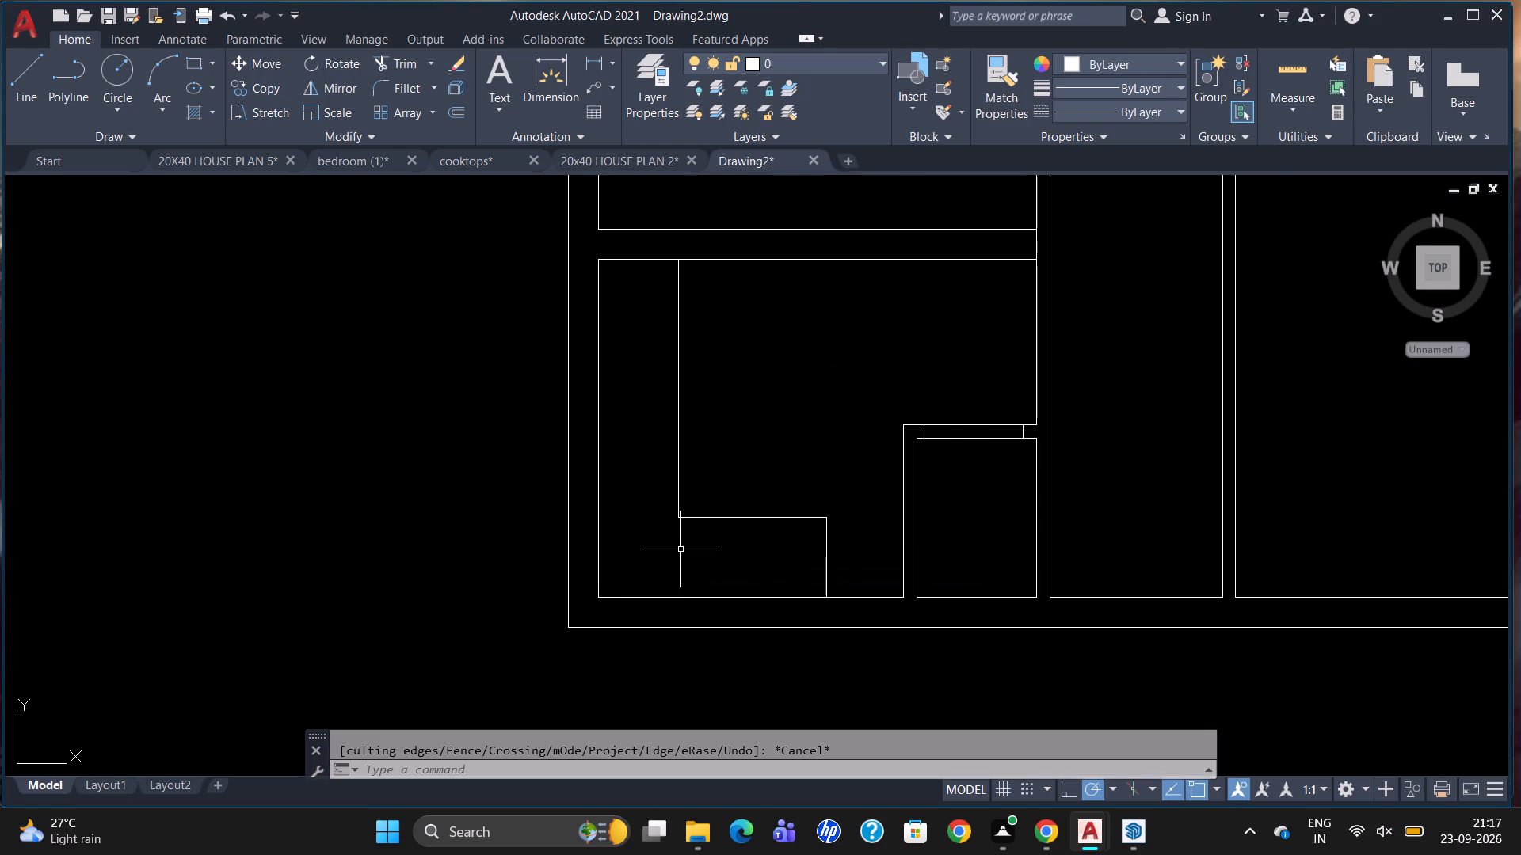
# Offset the inner top wall line between the first two partitions 4'7" down, and offset that copy 4" further down to form a cross wall.
pyautogui.scroll(-3, 680, 550)
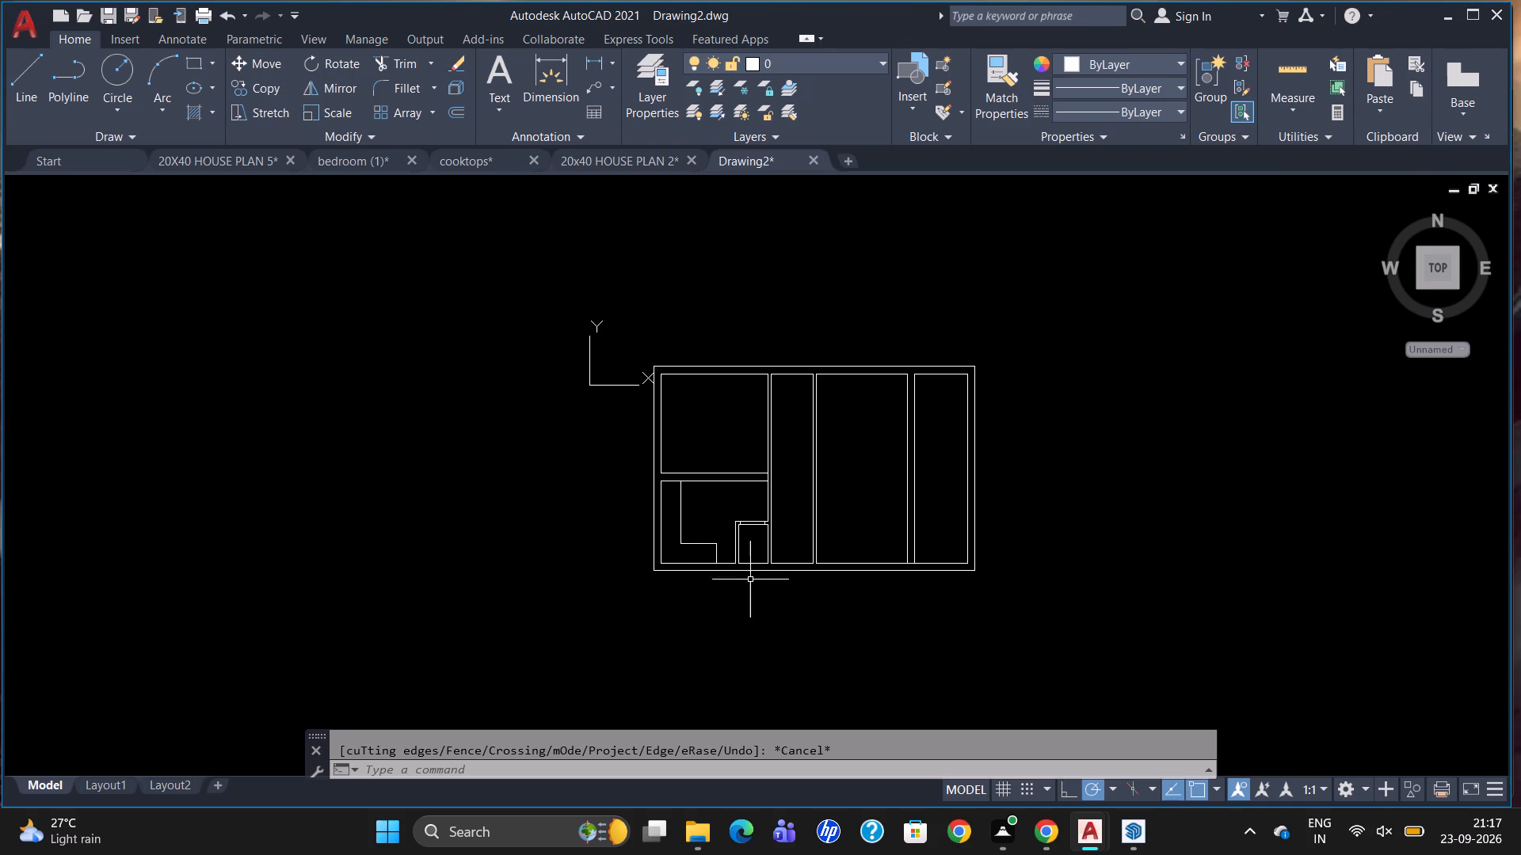
pyautogui.scroll(1, 808, 405)
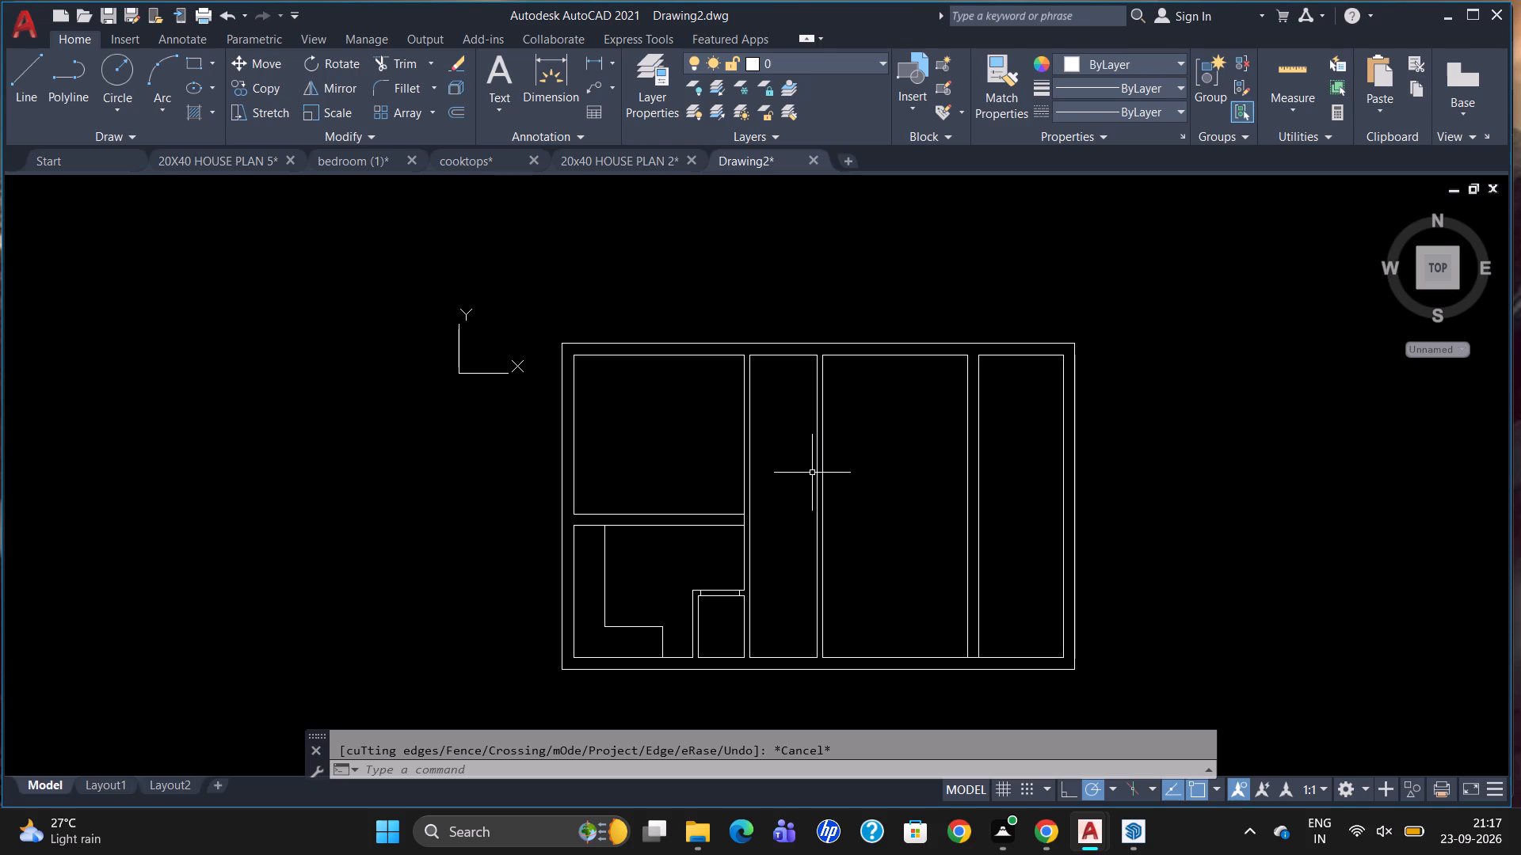
pyautogui.press('o')
pyautogui.press('Return')
pyautogui.write('4\'7"')
pyautogui.press('Return')
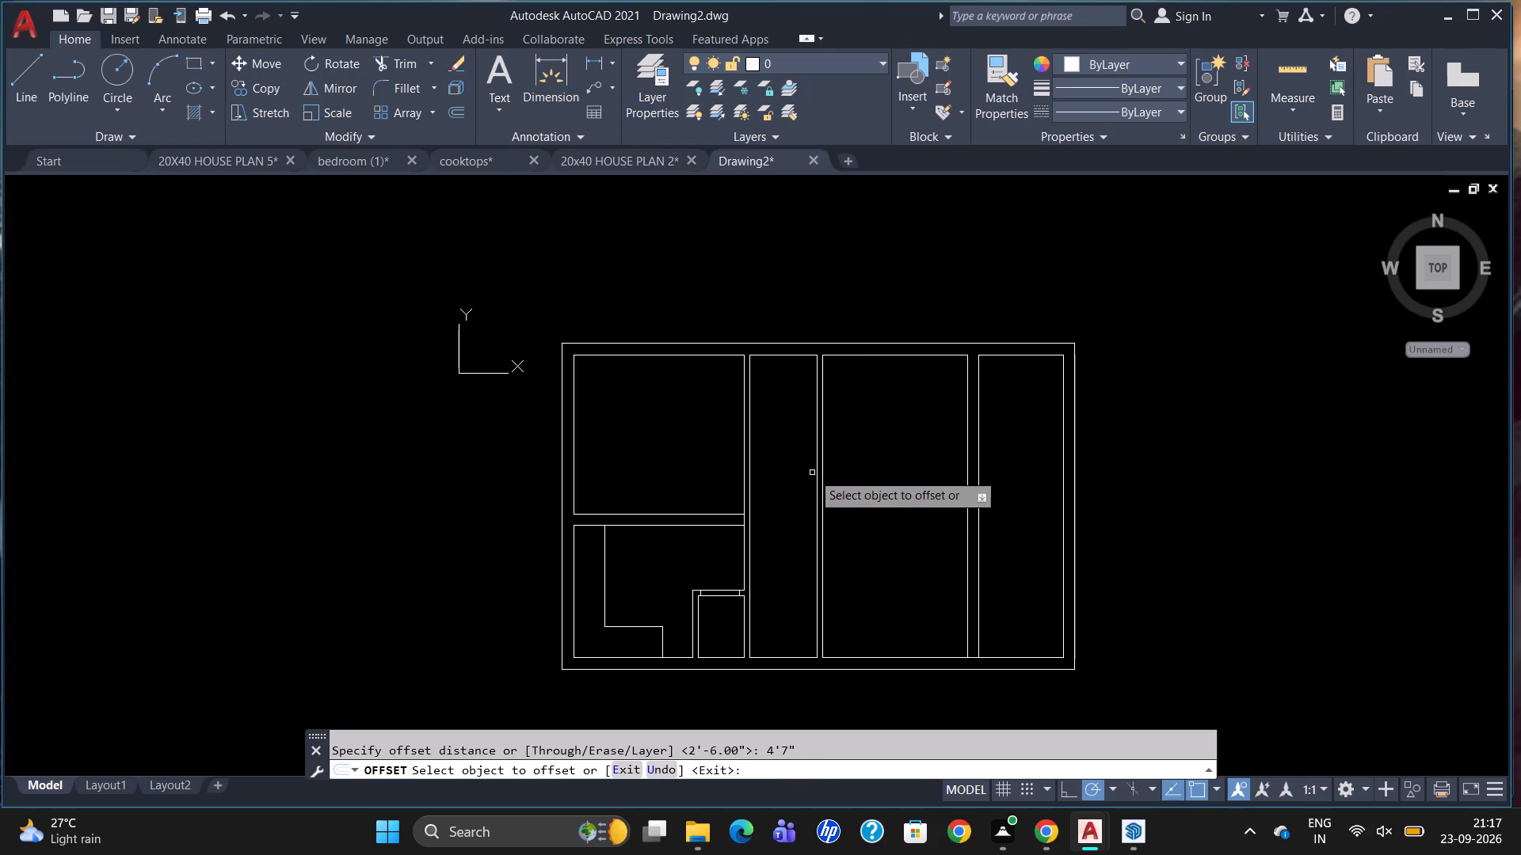
pyautogui.moveTo(774, 353); pyautogui.dragTo(791, 391)
pyautogui.click(794, 407)
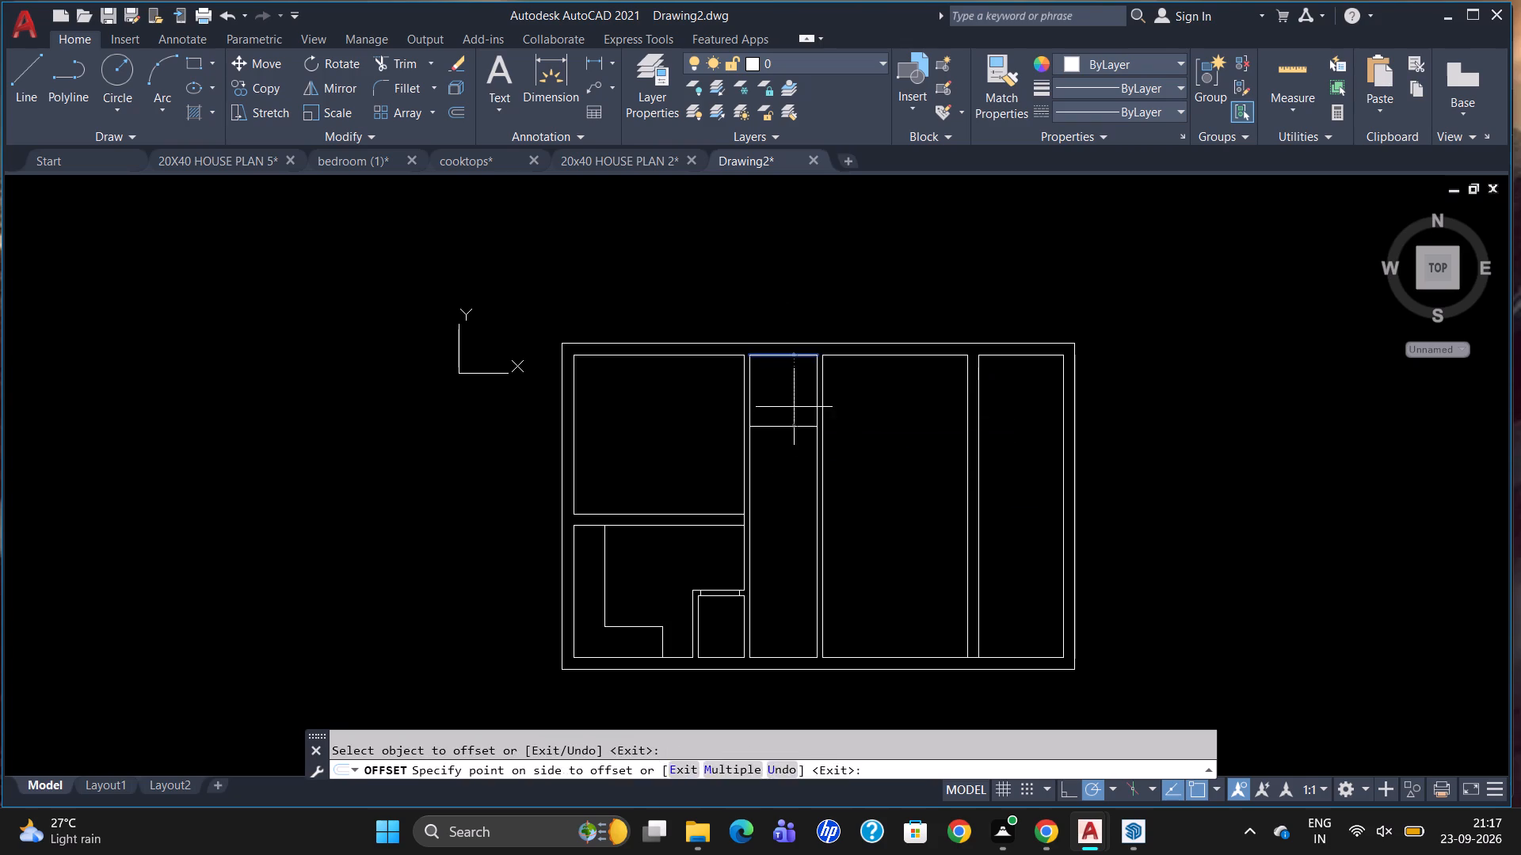
pyautogui.moveTo(798, 428); pyautogui.dragTo(800, 443)
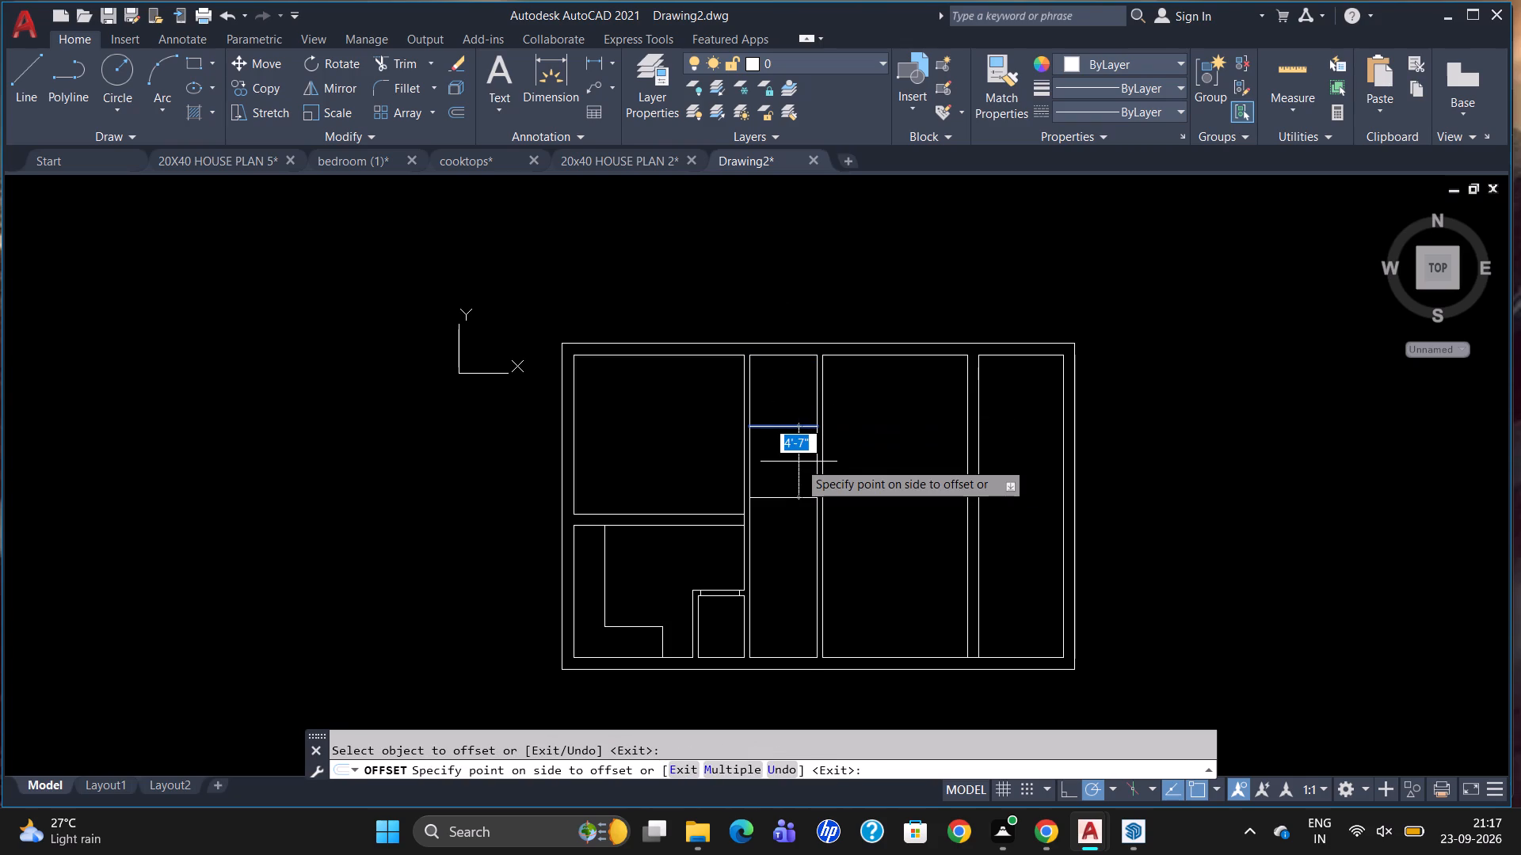
pyautogui.press('4')
pyautogui.press('Return')
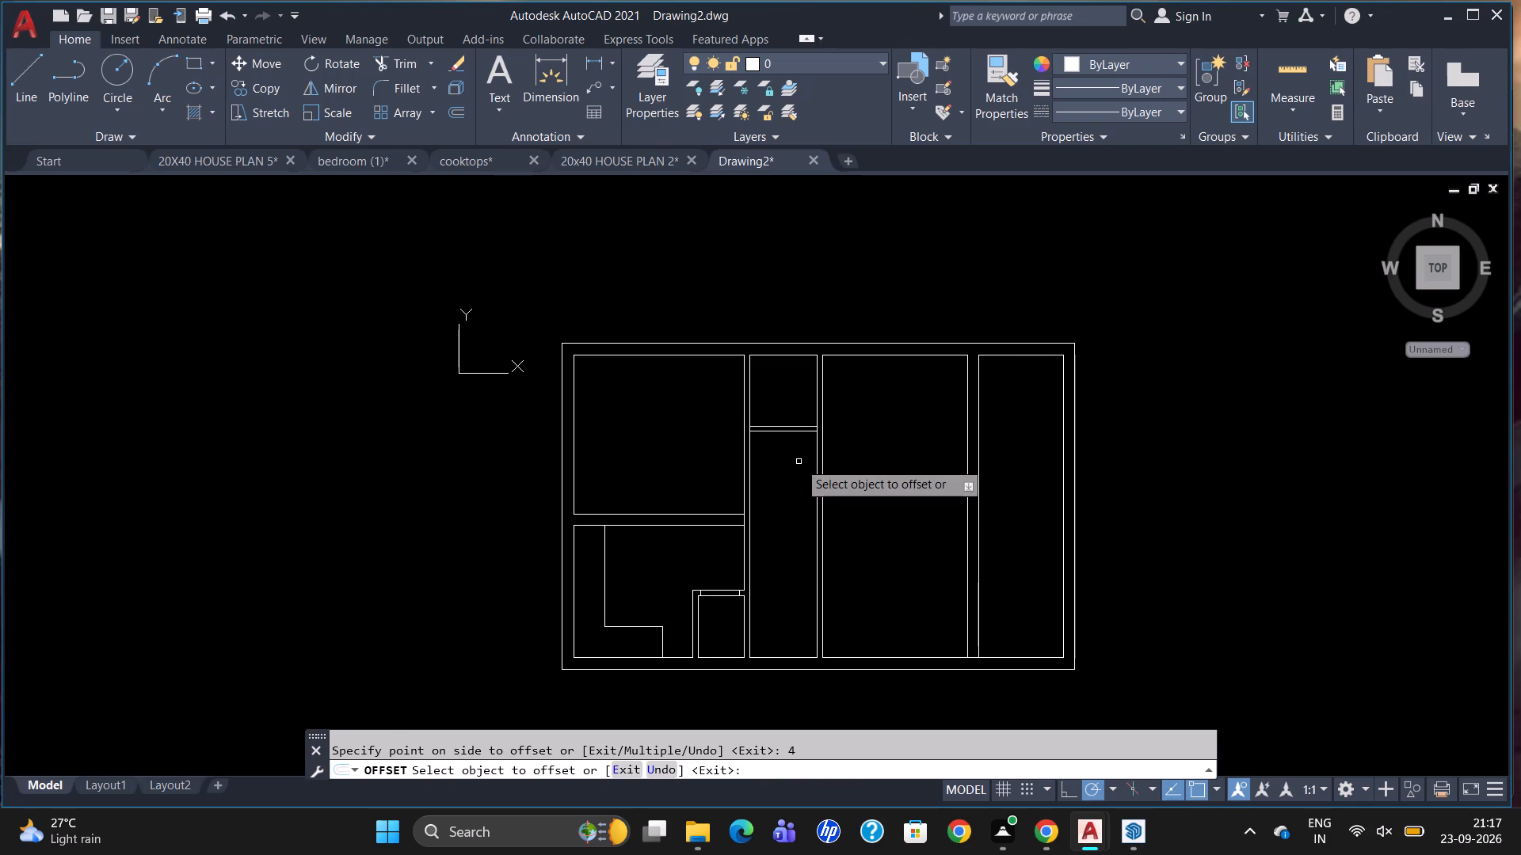
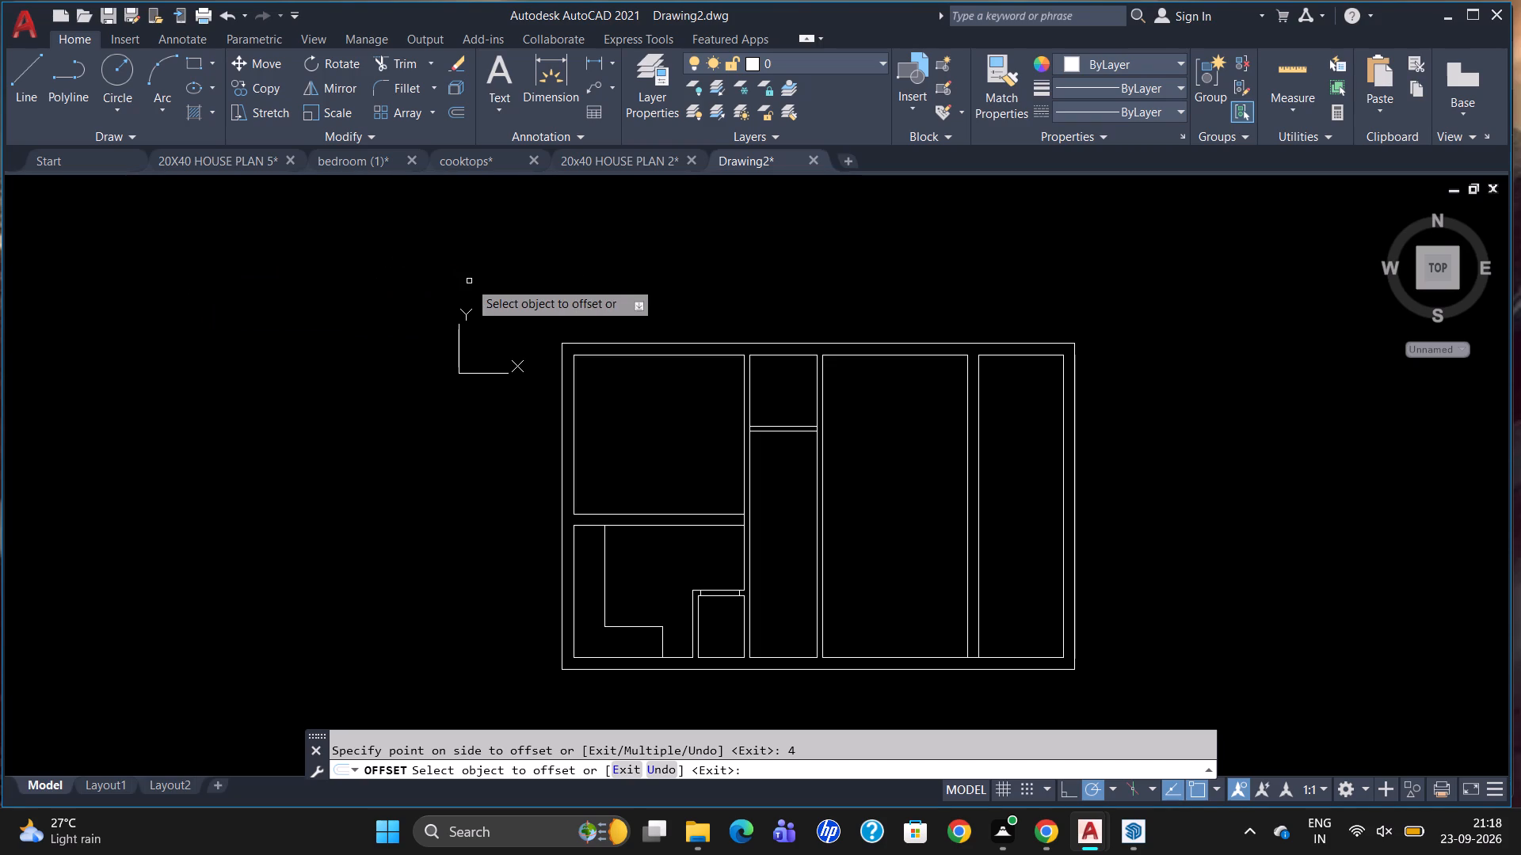
# Insert the Door - Imperial and Toilet - Imperial sample blocks in the empty space to the right of the plan.
pyautogui.press('Escape')
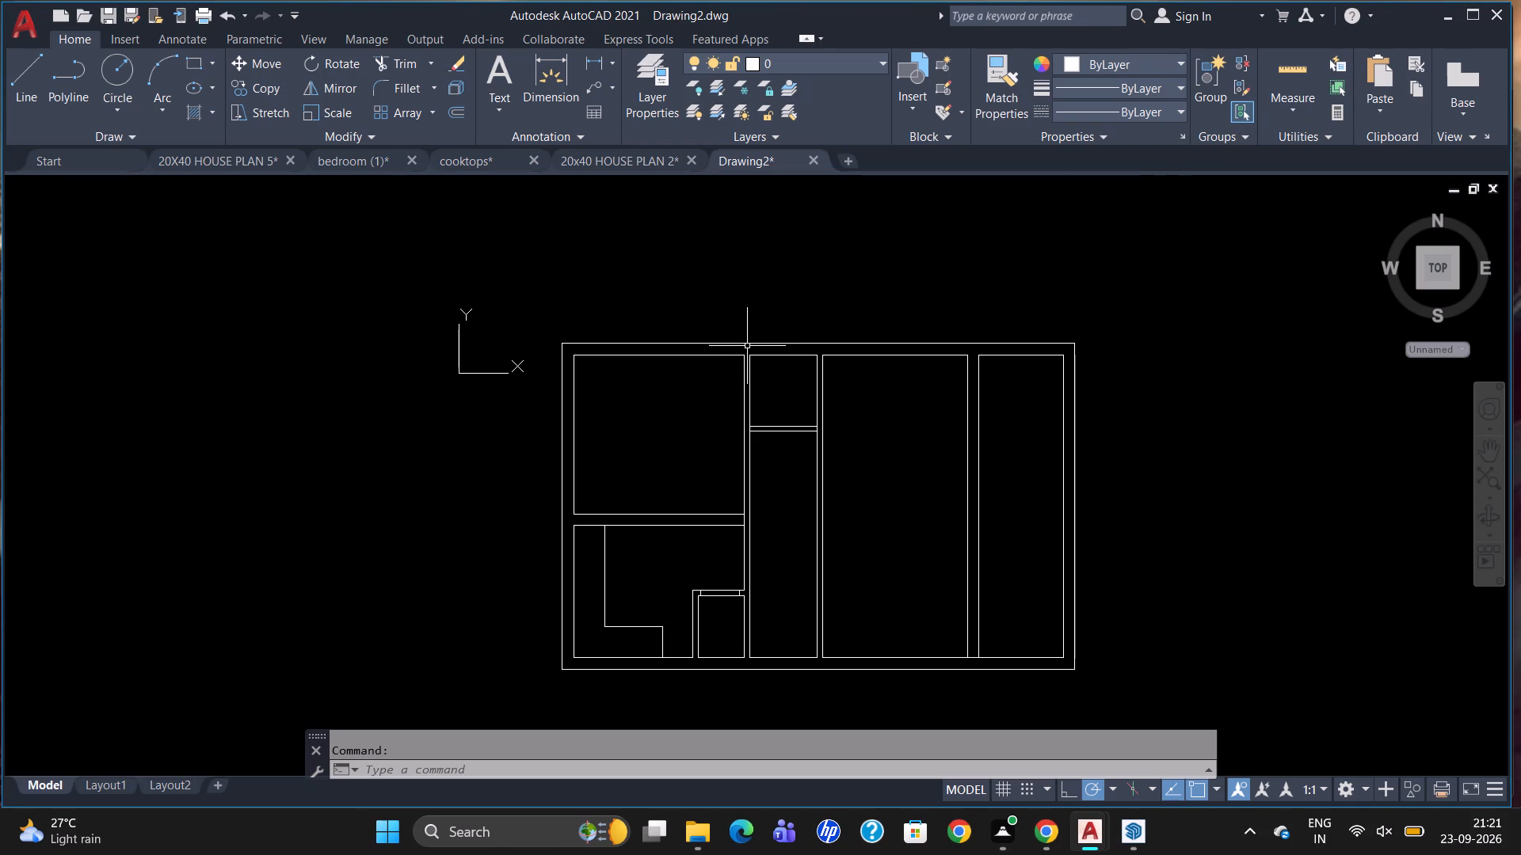
pyautogui.scroll(1, 652, 246)
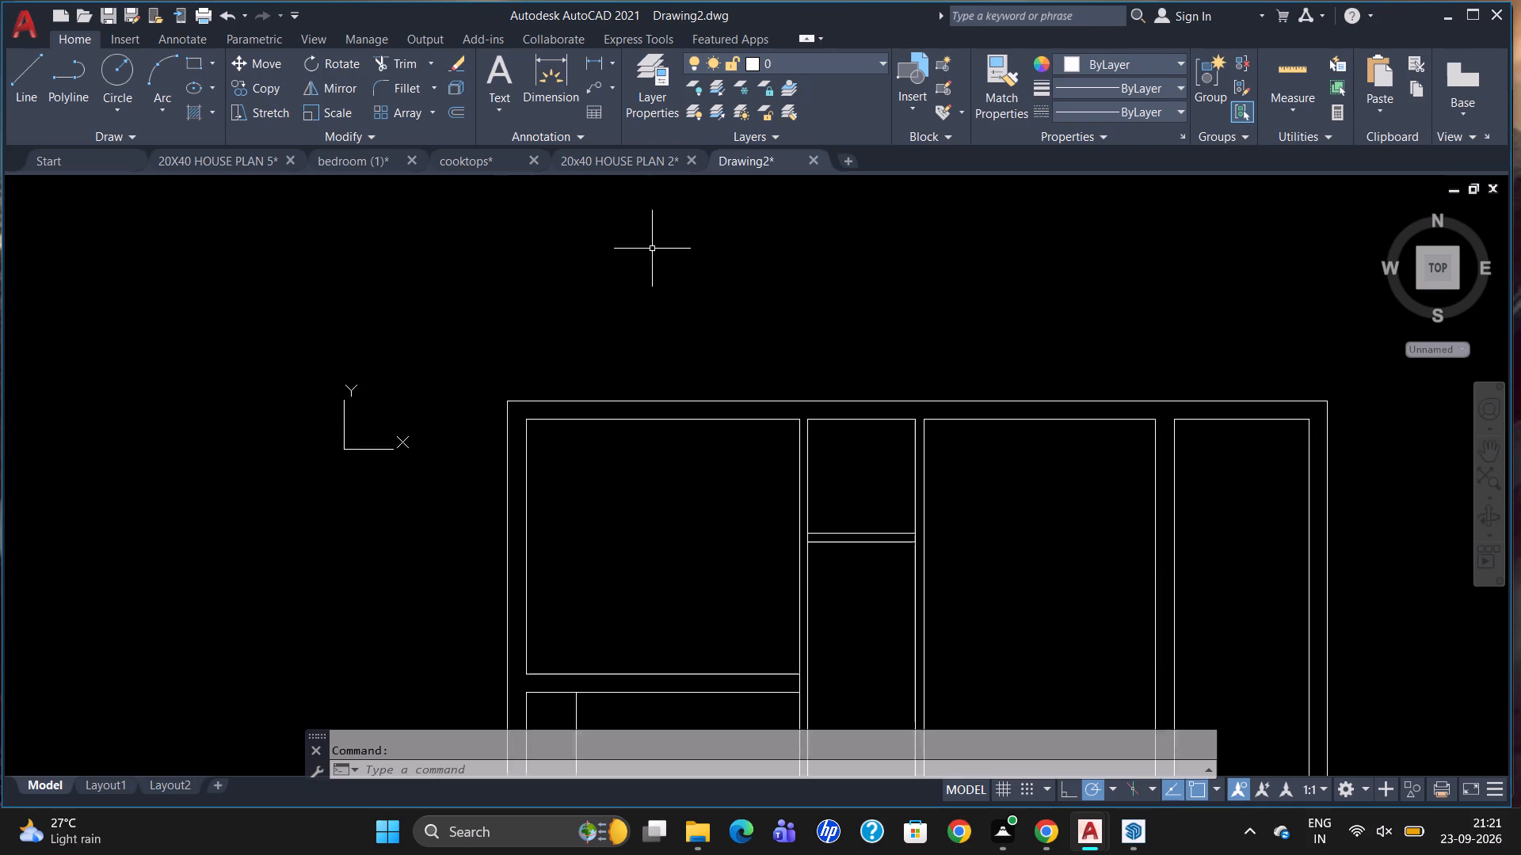
pyautogui.scroll(1, 652, 249)
pyautogui.scroll(-3, 633, 358)
pyautogui.scroll(1, 1288, 603)
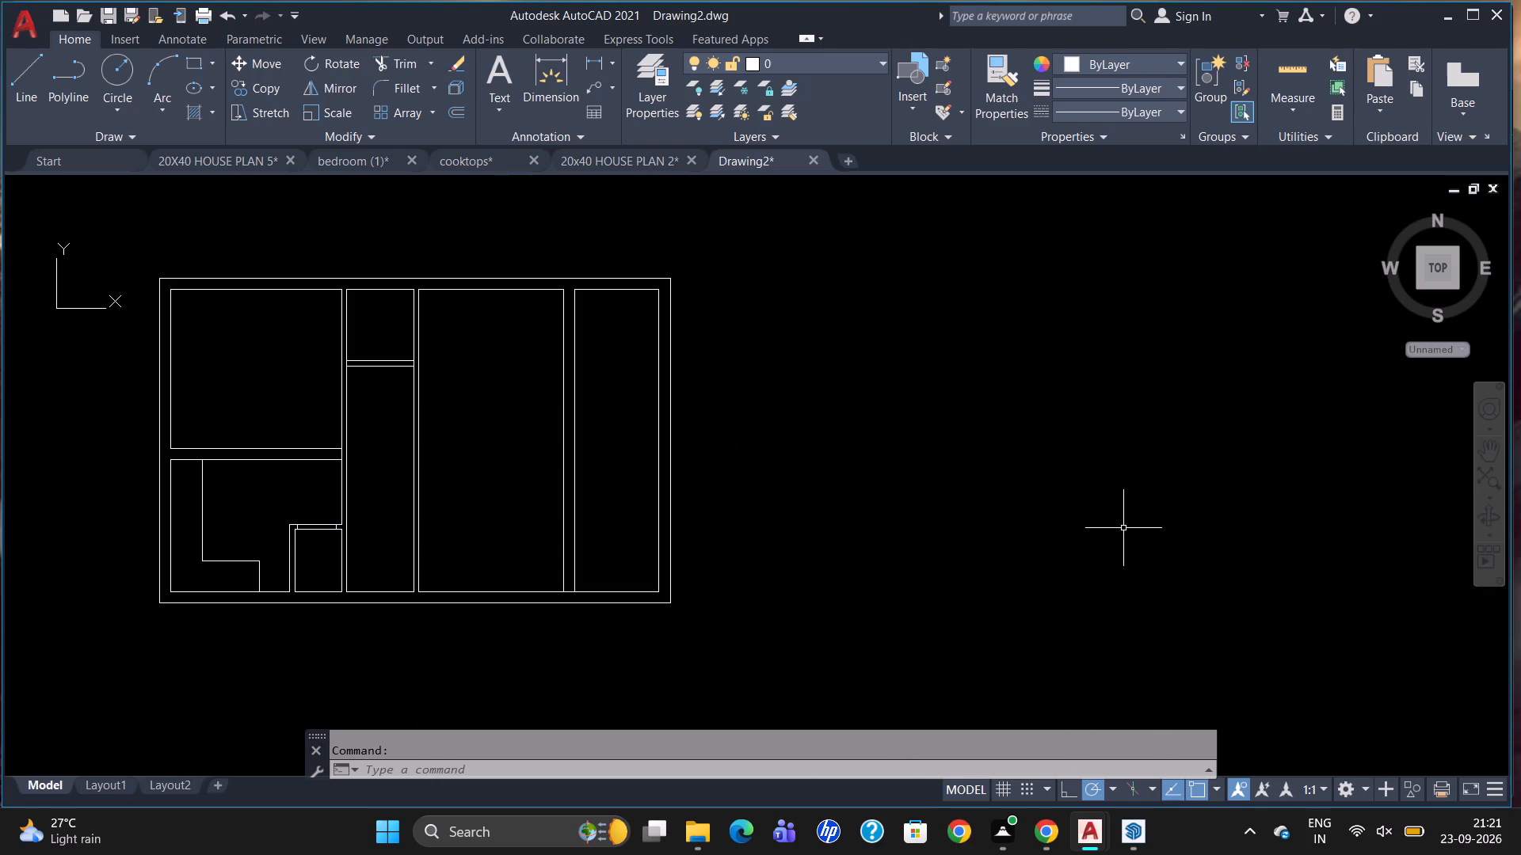
pyautogui.scroll(-1, 1123, 529)
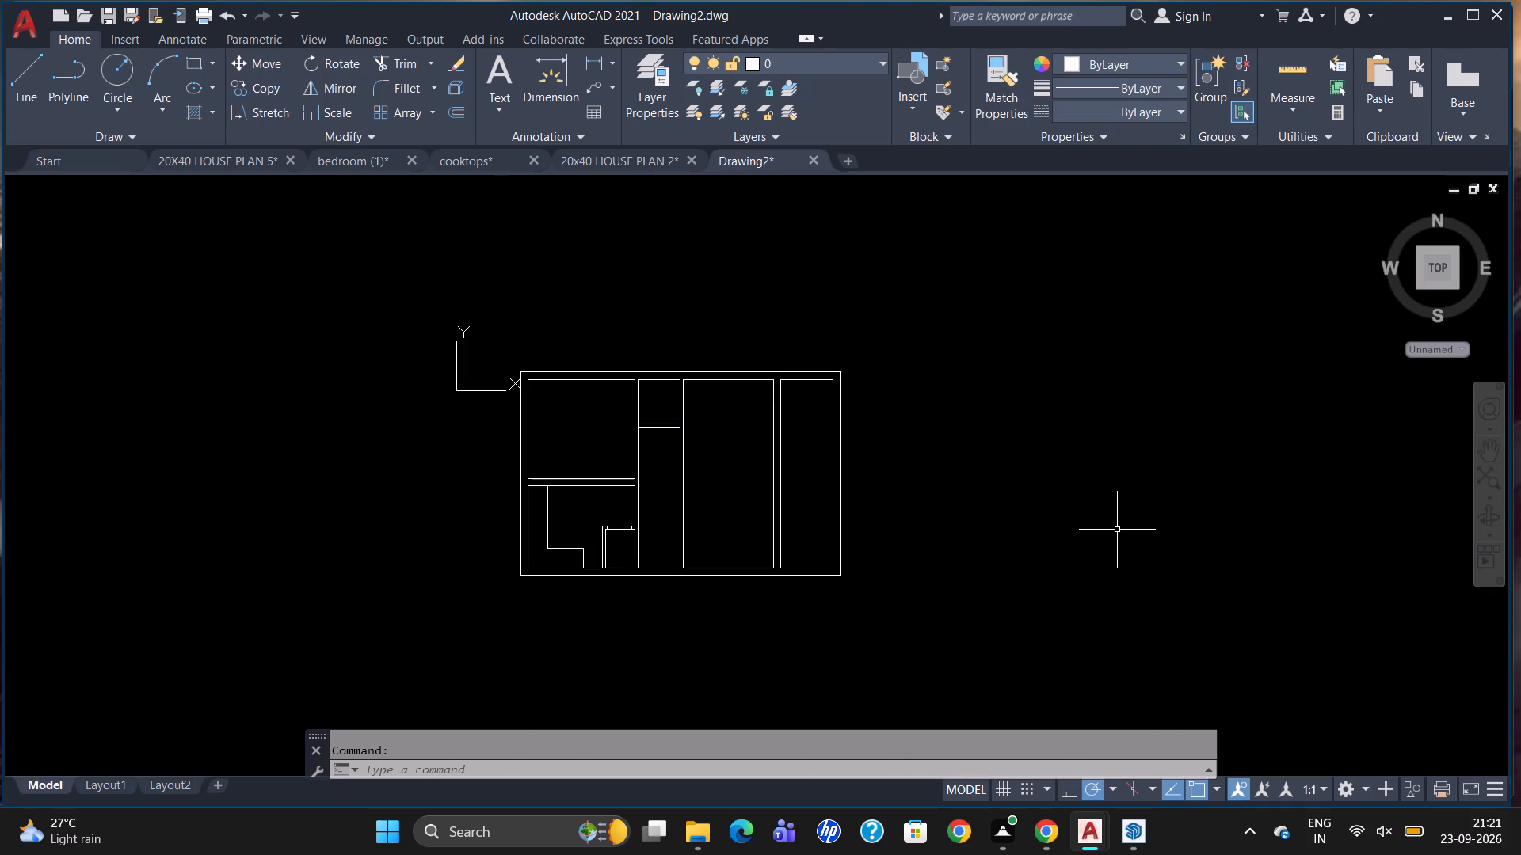
pyautogui.hotkey('ctrl', '3')
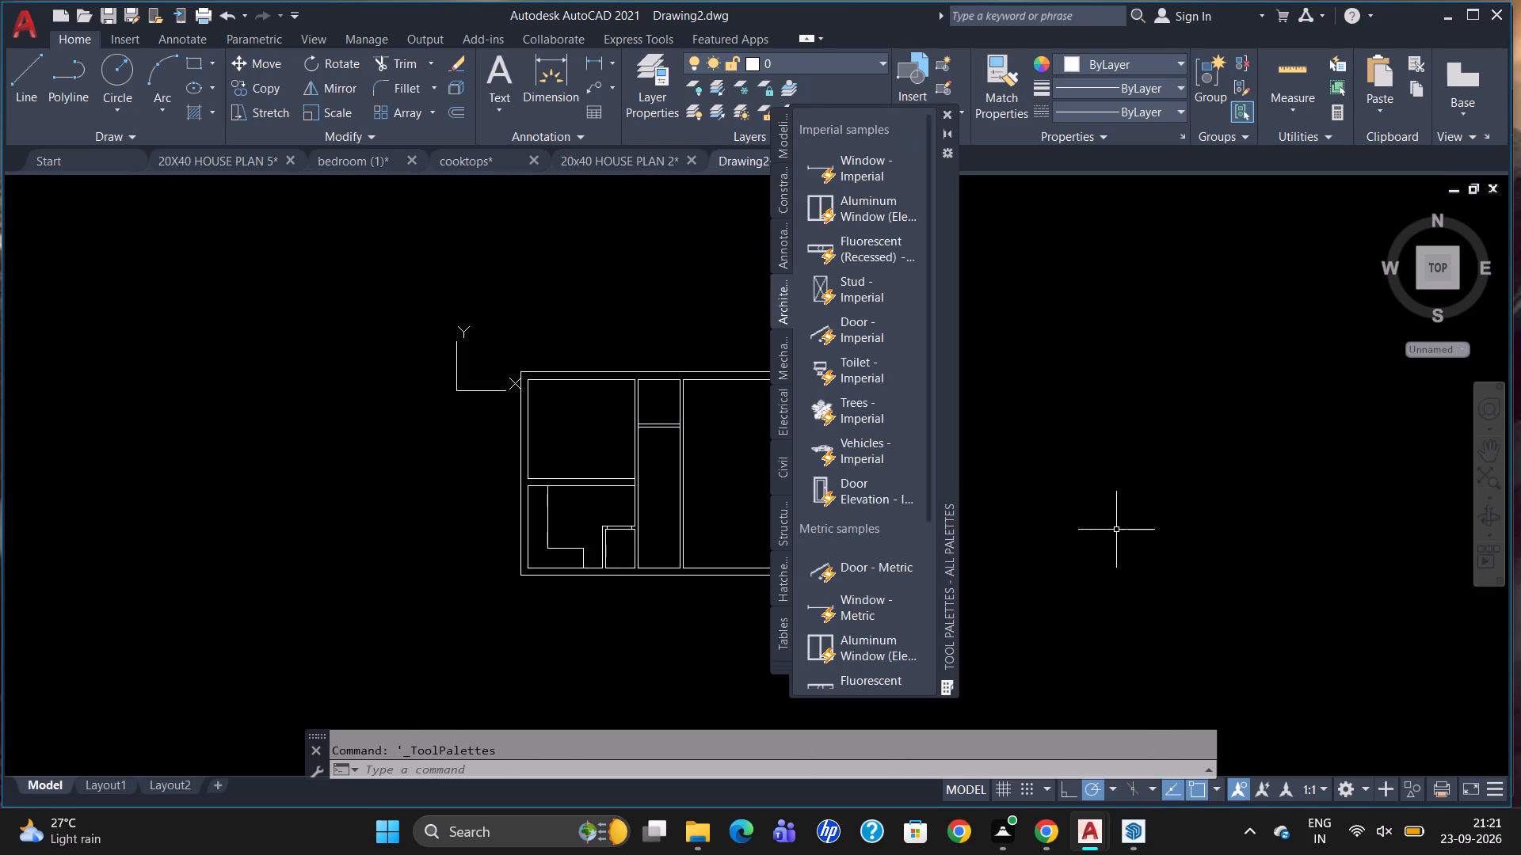
pyautogui.moveTo(823, 316); pyautogui.dragTo(970, 376)
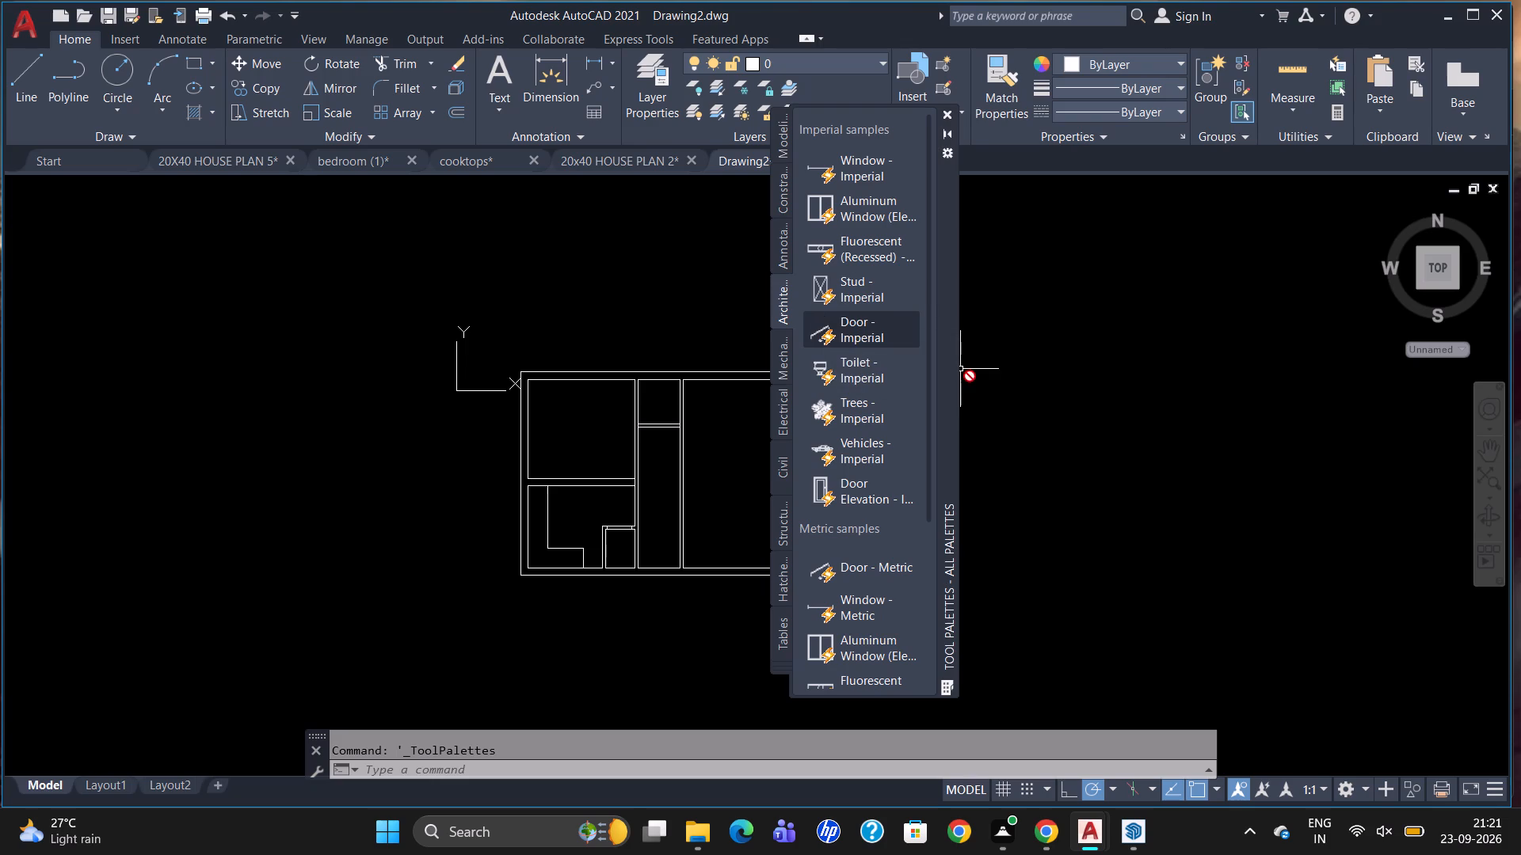
pyautogui.moveTo(970, 376); pyautogui.dragTo(1106, 376)
pyautogui.moveTo(806, 361); pyautogui.dragTo(929, 446)
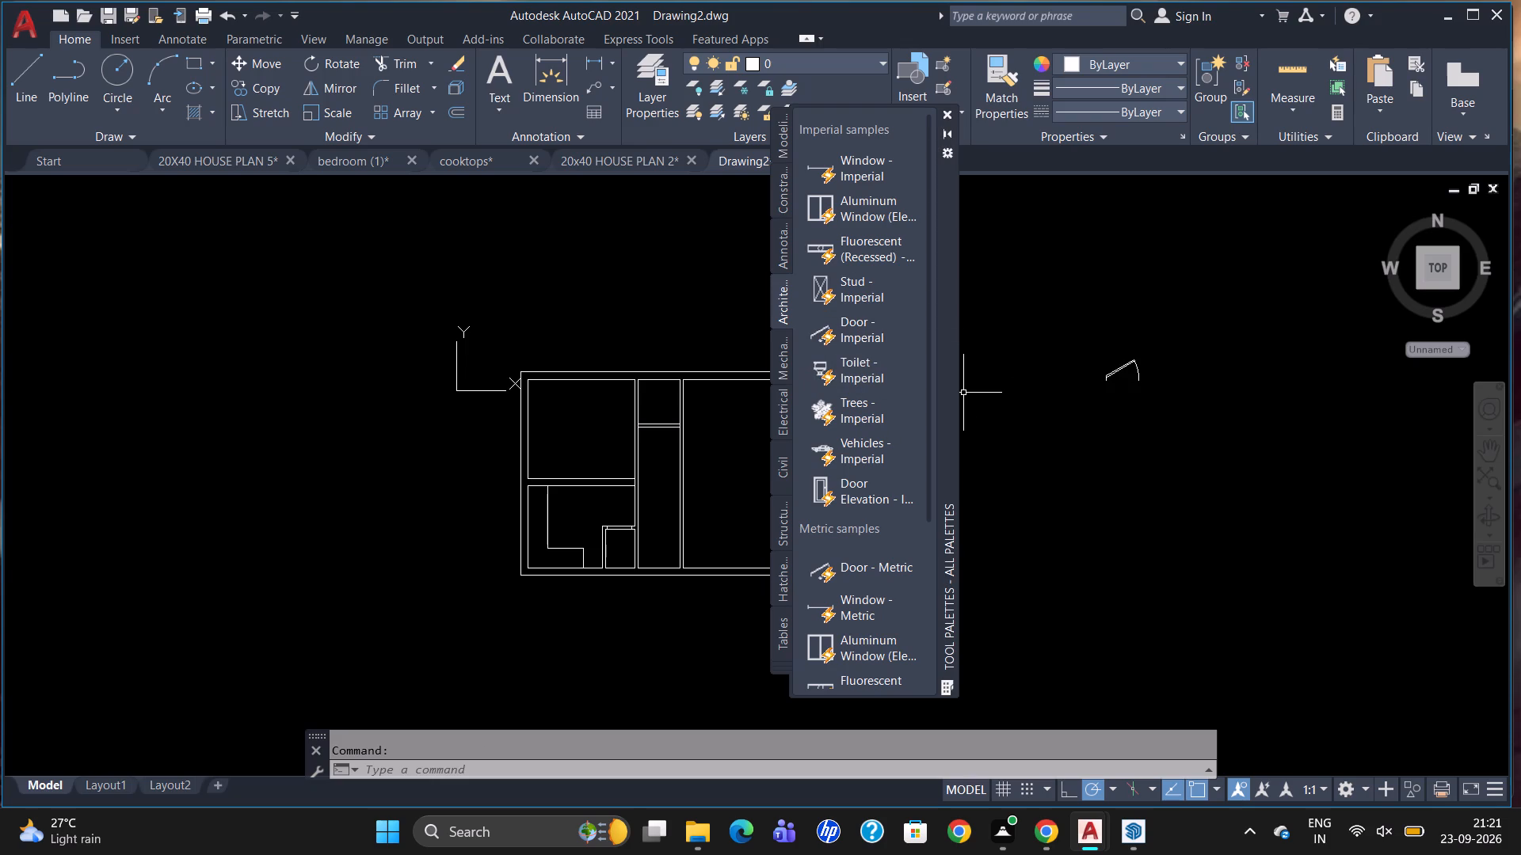
pyautogui.moveTo(929, 446); pyautogui.dragTo(1124, 493)
pyautogui.click(951, 112)
# Set the inserted door block's swing to Open 90º.
pyautogui.click(1119, 367)
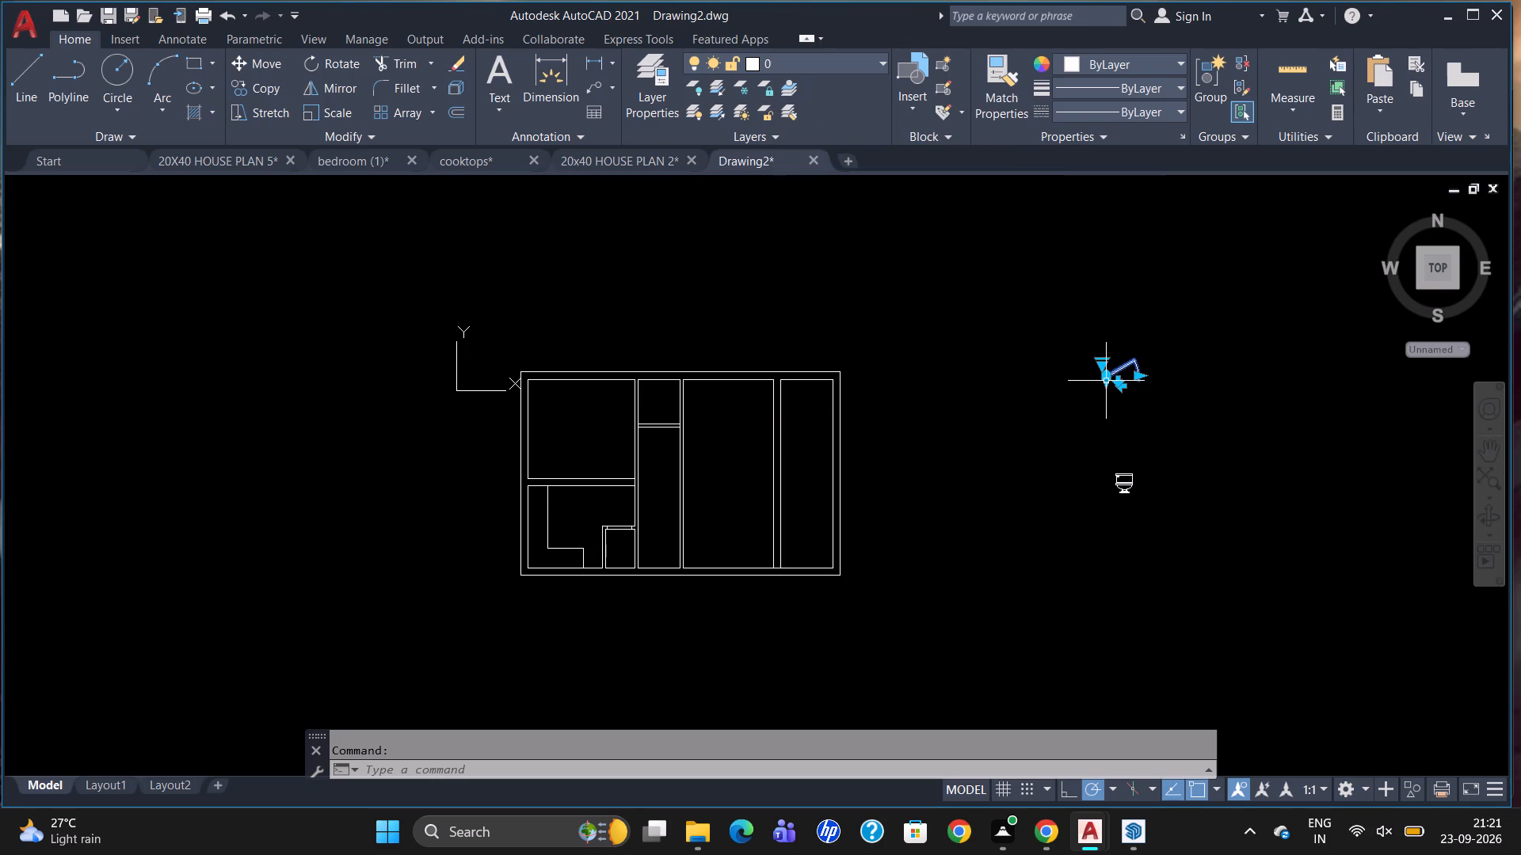
pyautogui.click(1103, 361)
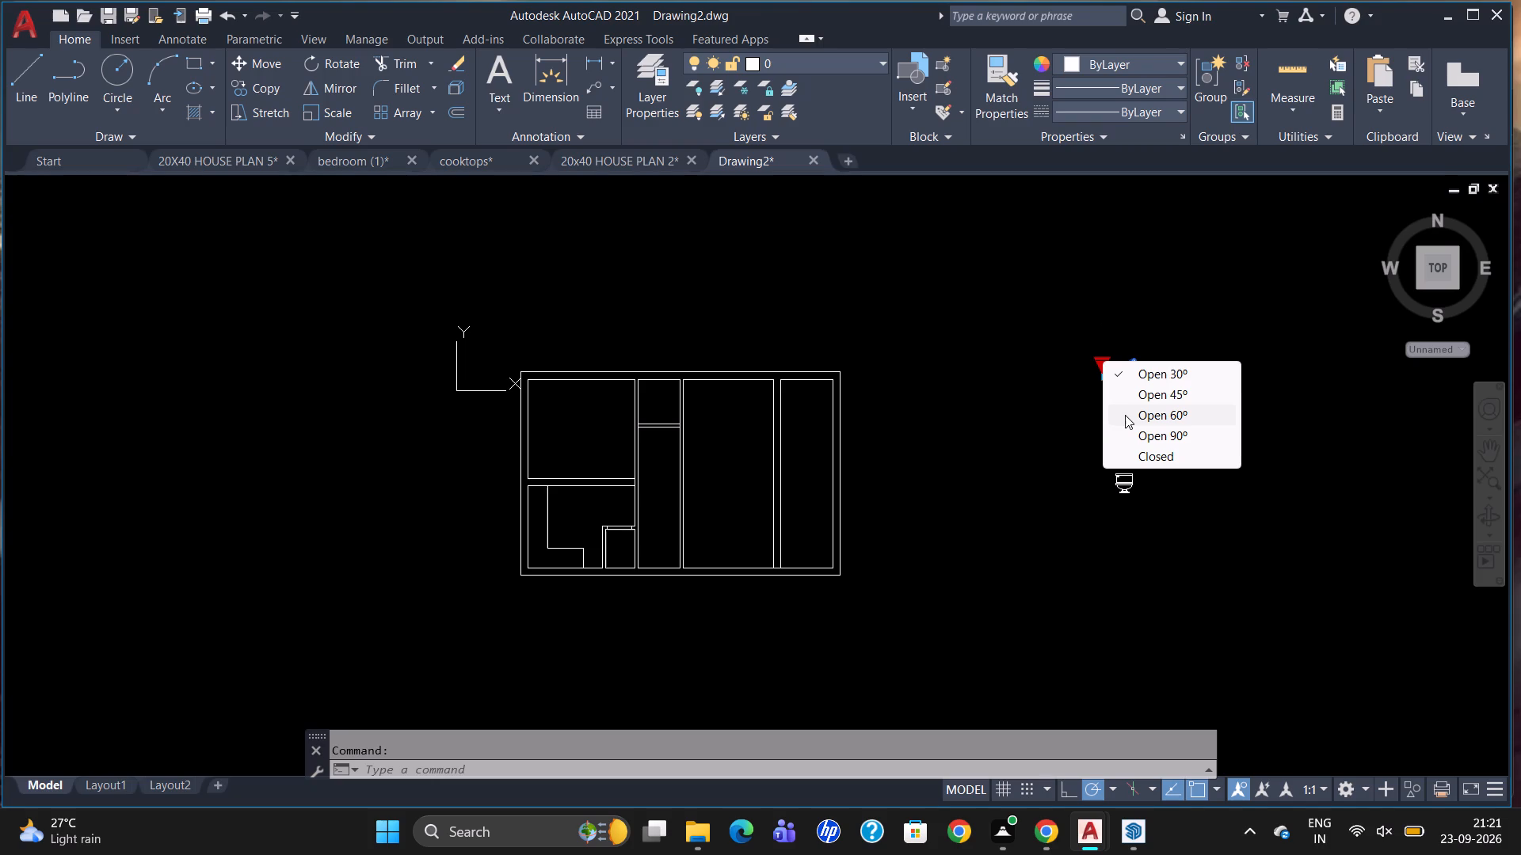
pyautogui.click(1136, 435)
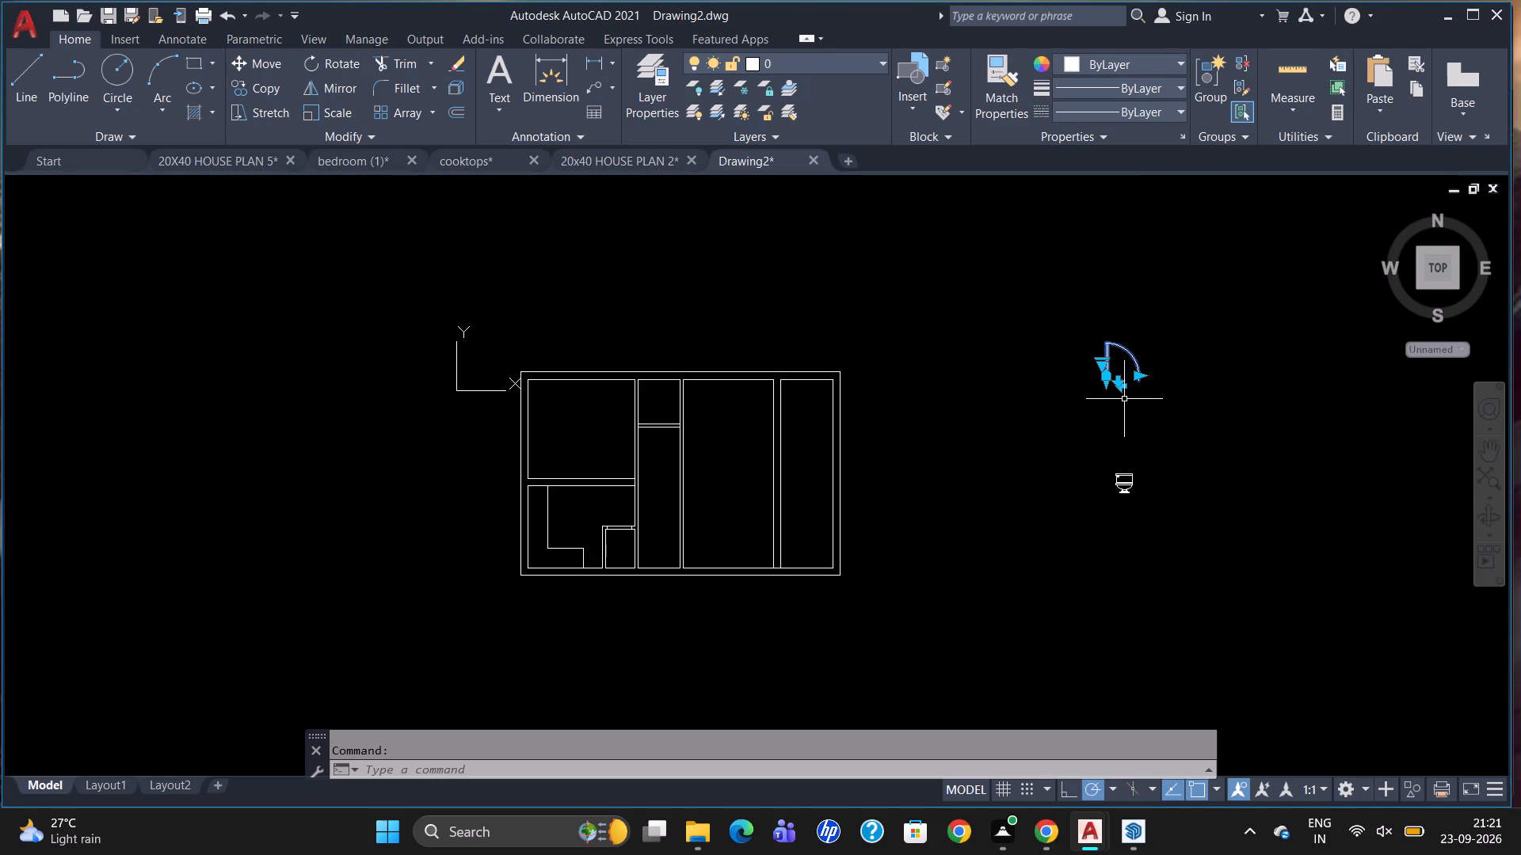
pyautogui.press('Escape')
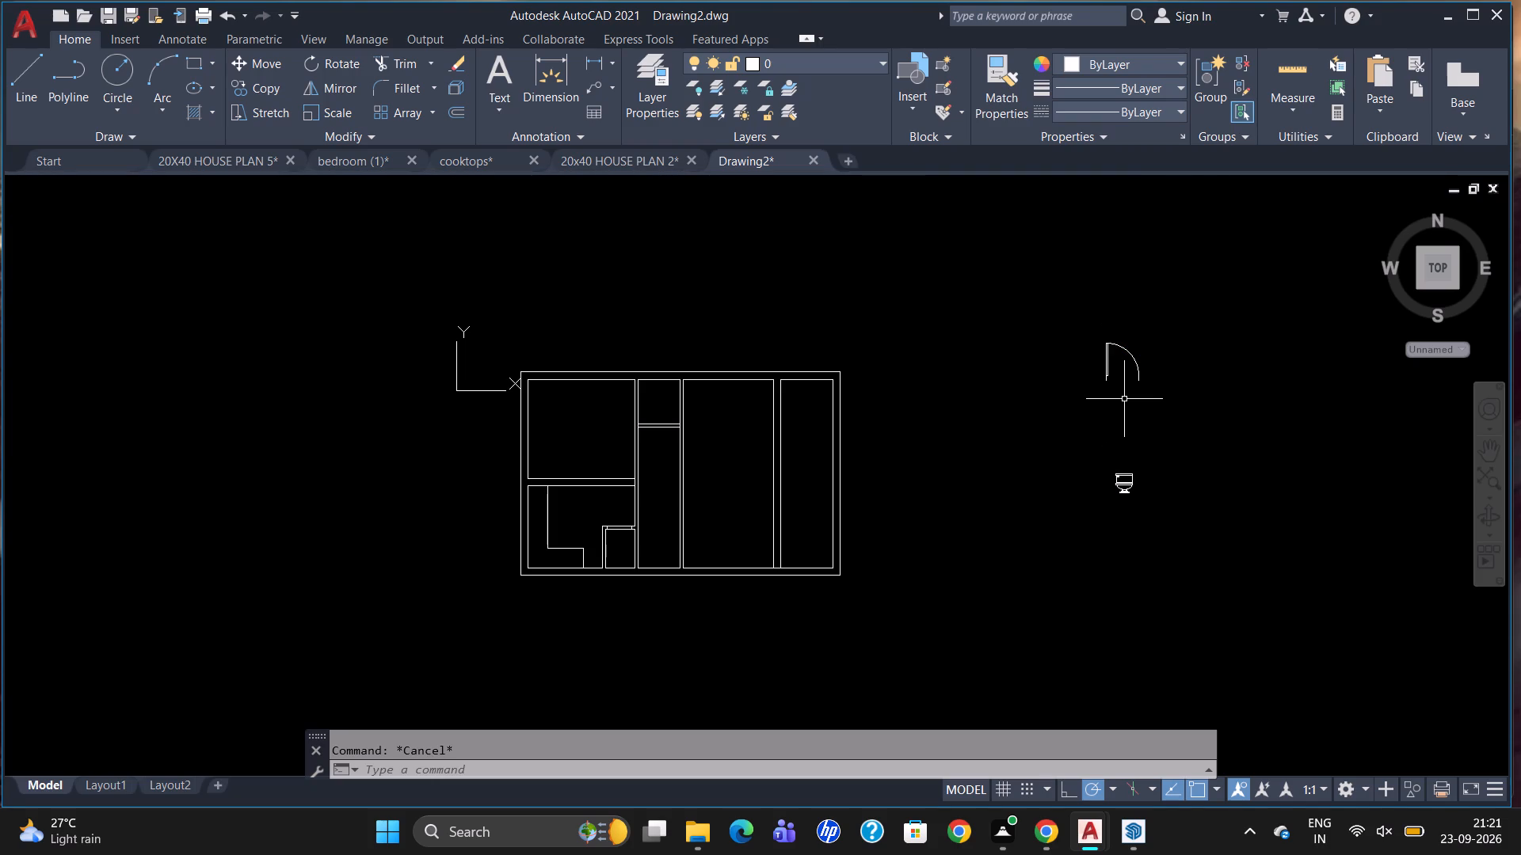
# Switch the inserted toilet block to its Round (Plan) version.
pyautogui.click(1128, 492)
pyautogui.click(1117, 500)
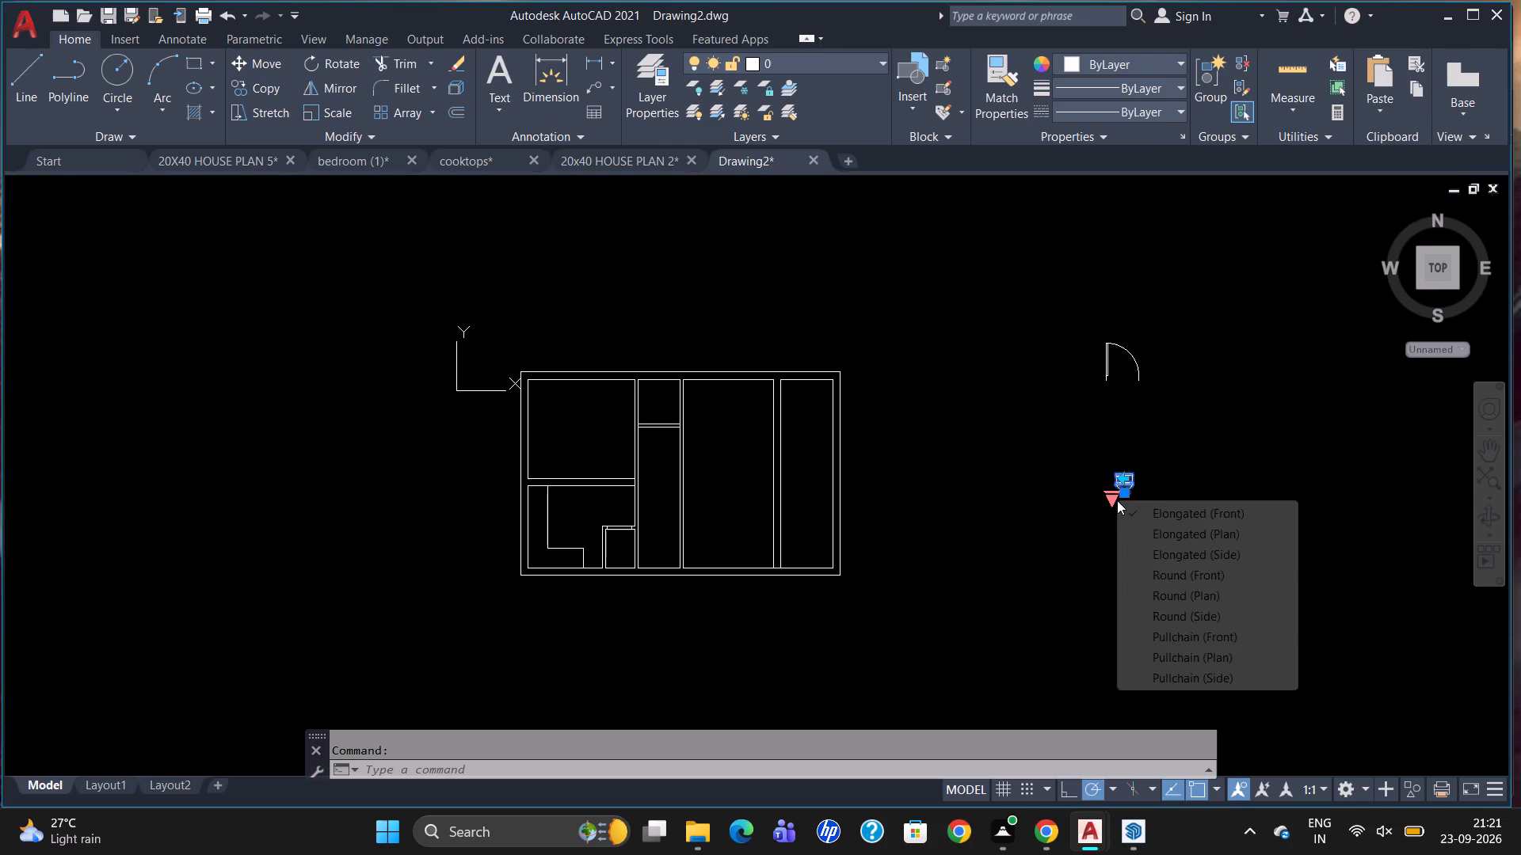
pyautogui.click(1164, 602)
pyautogui.press('Escape')
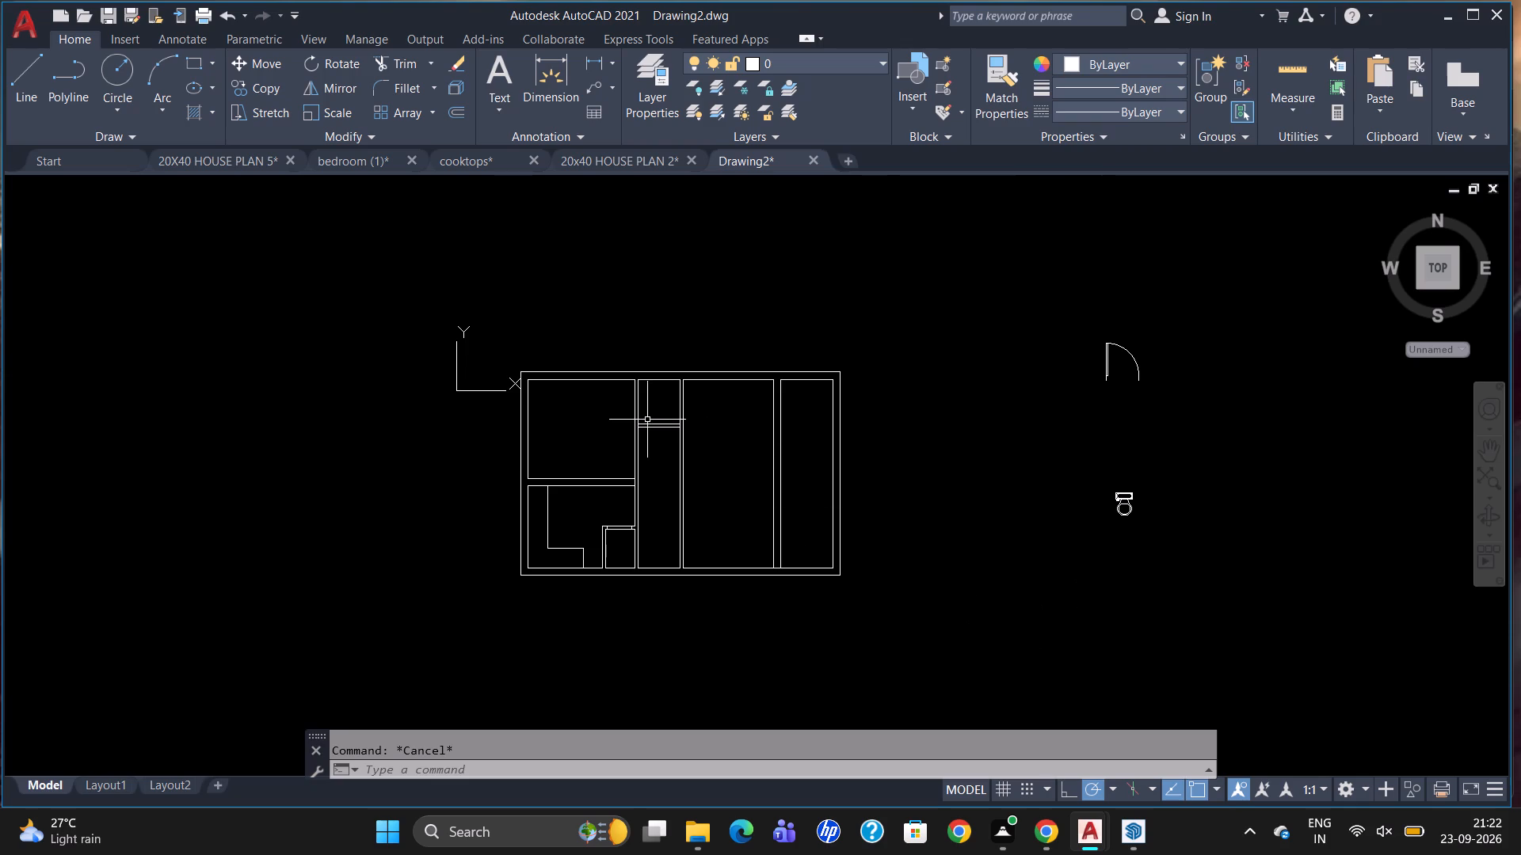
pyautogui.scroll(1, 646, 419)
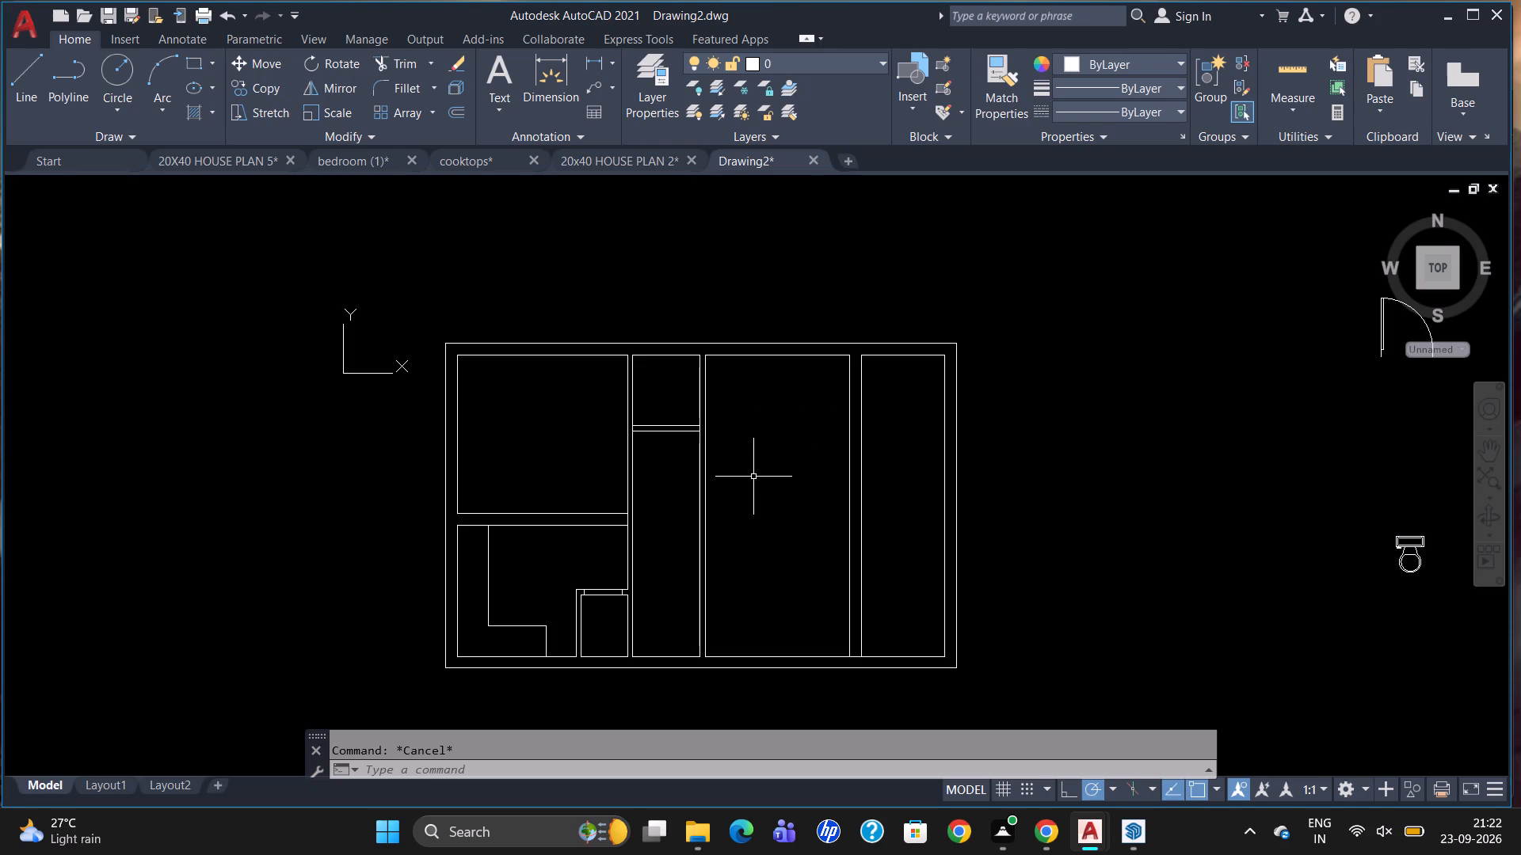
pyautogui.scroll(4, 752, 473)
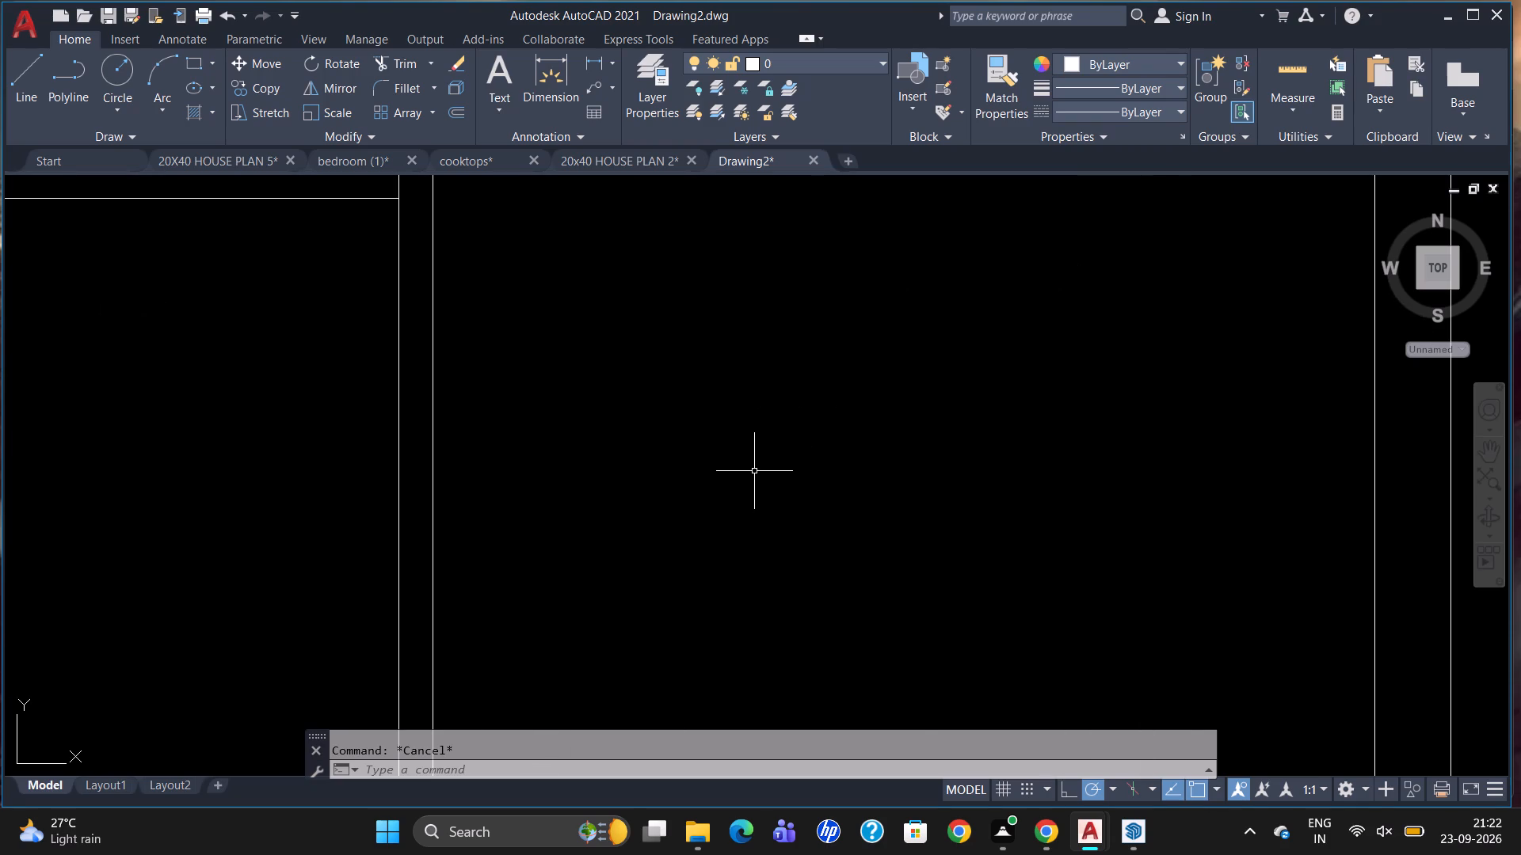
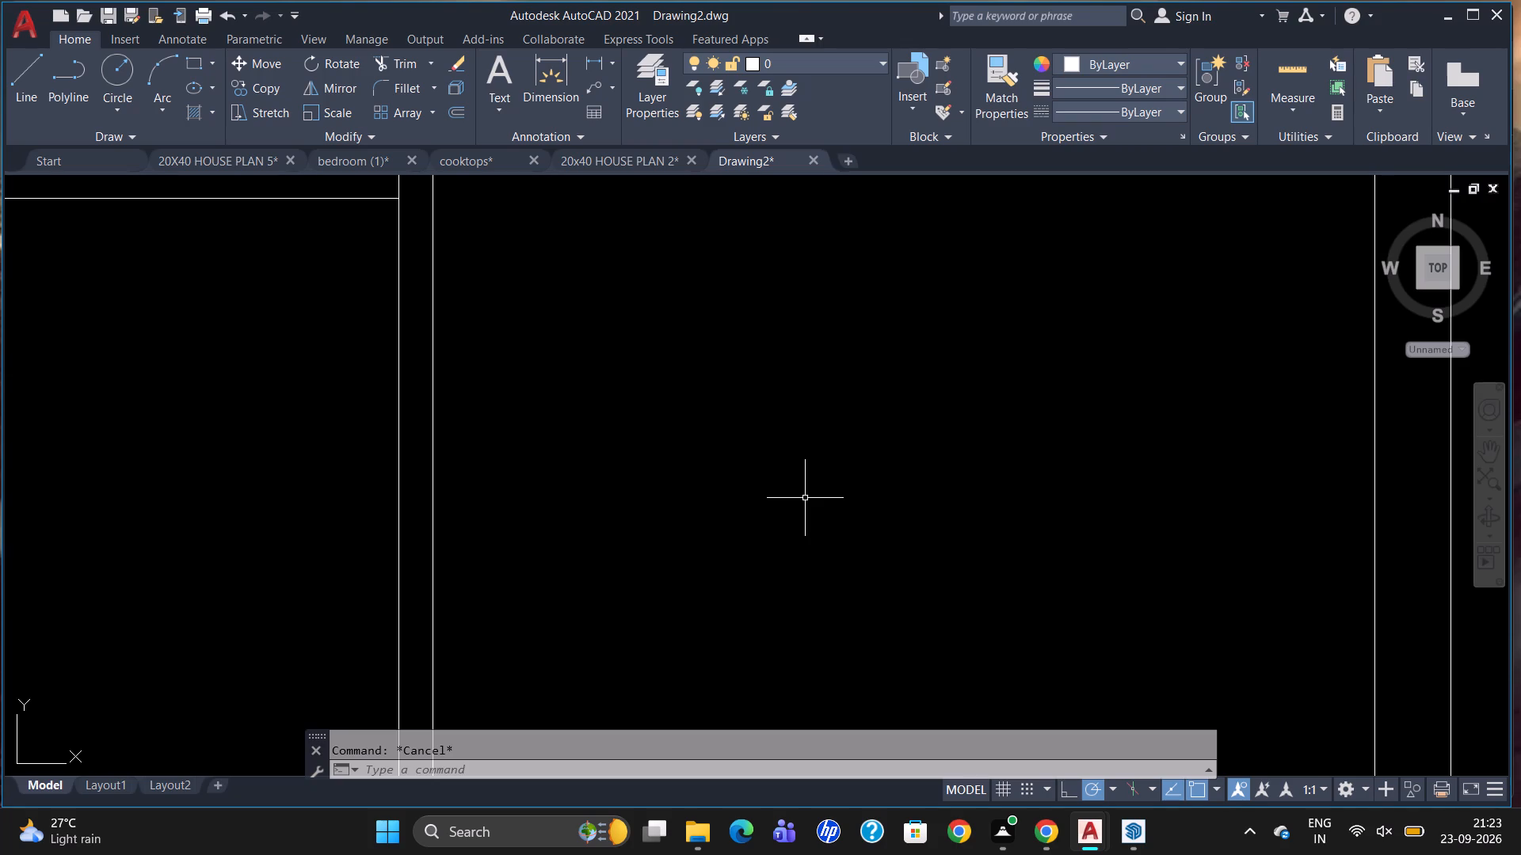
# Trim the corridor's right wall line between the two lines of the short cross partition so the walls join openly.
pyautogui.scroll(-4, 794, 494)
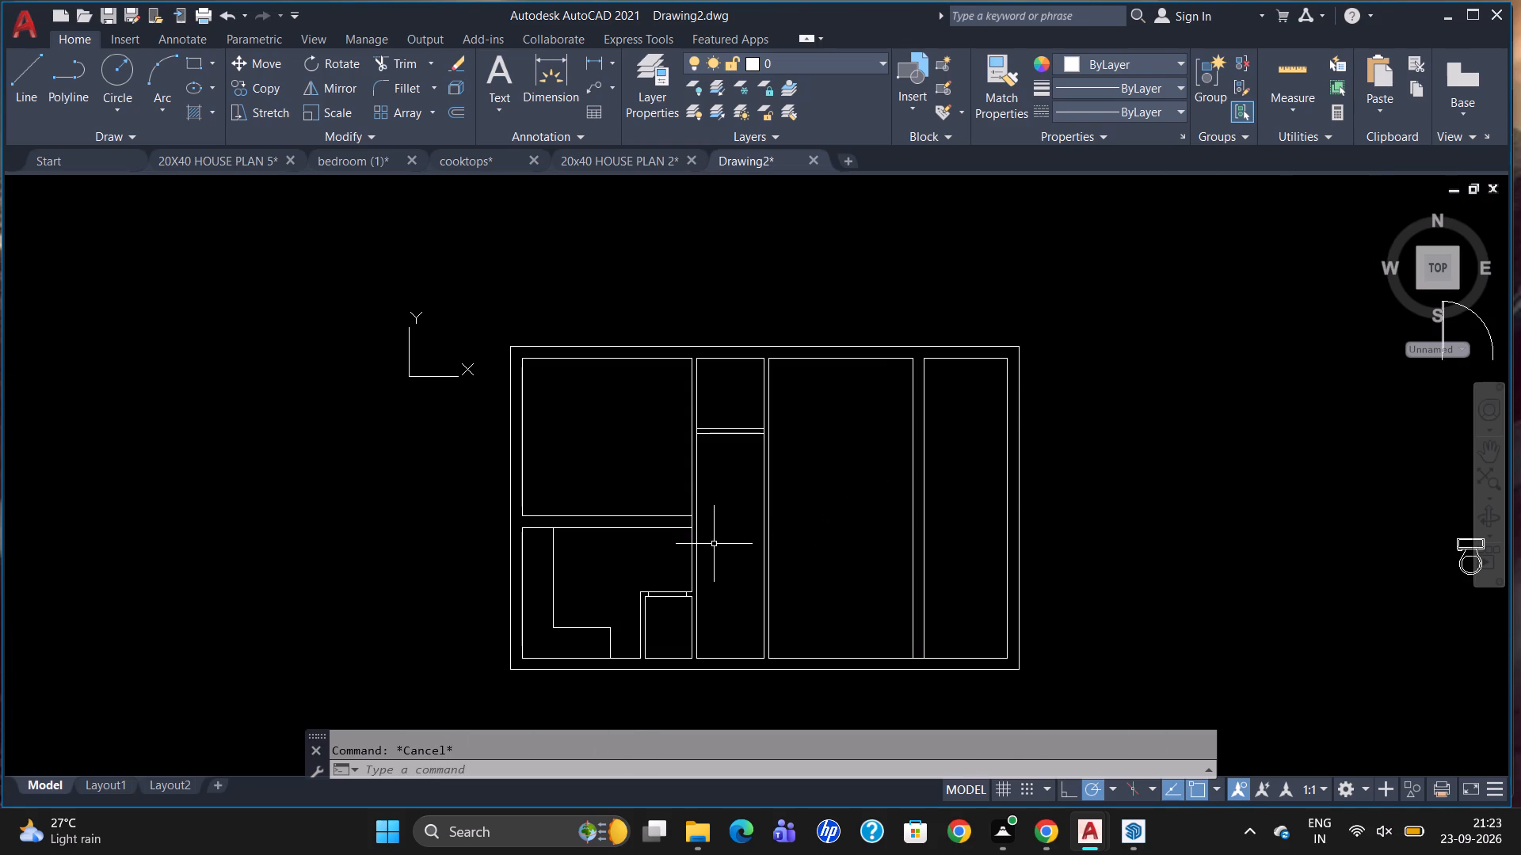
pyautogui.scroll(-1, 731, 449)
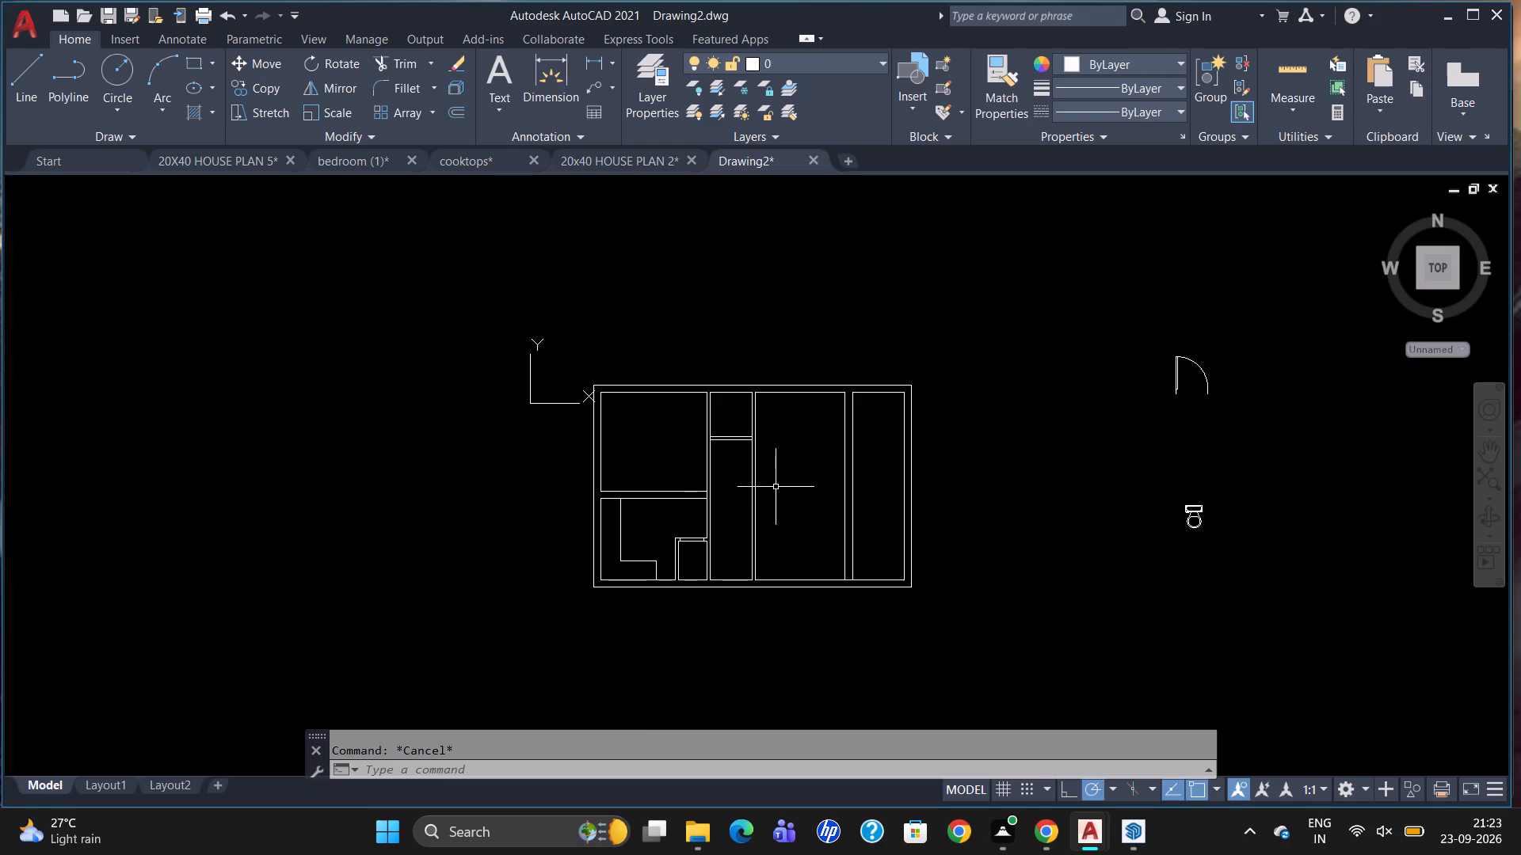
pyautogui.scroll(2, 741, 419)
pyautogui.scroll(2, 760, 525)
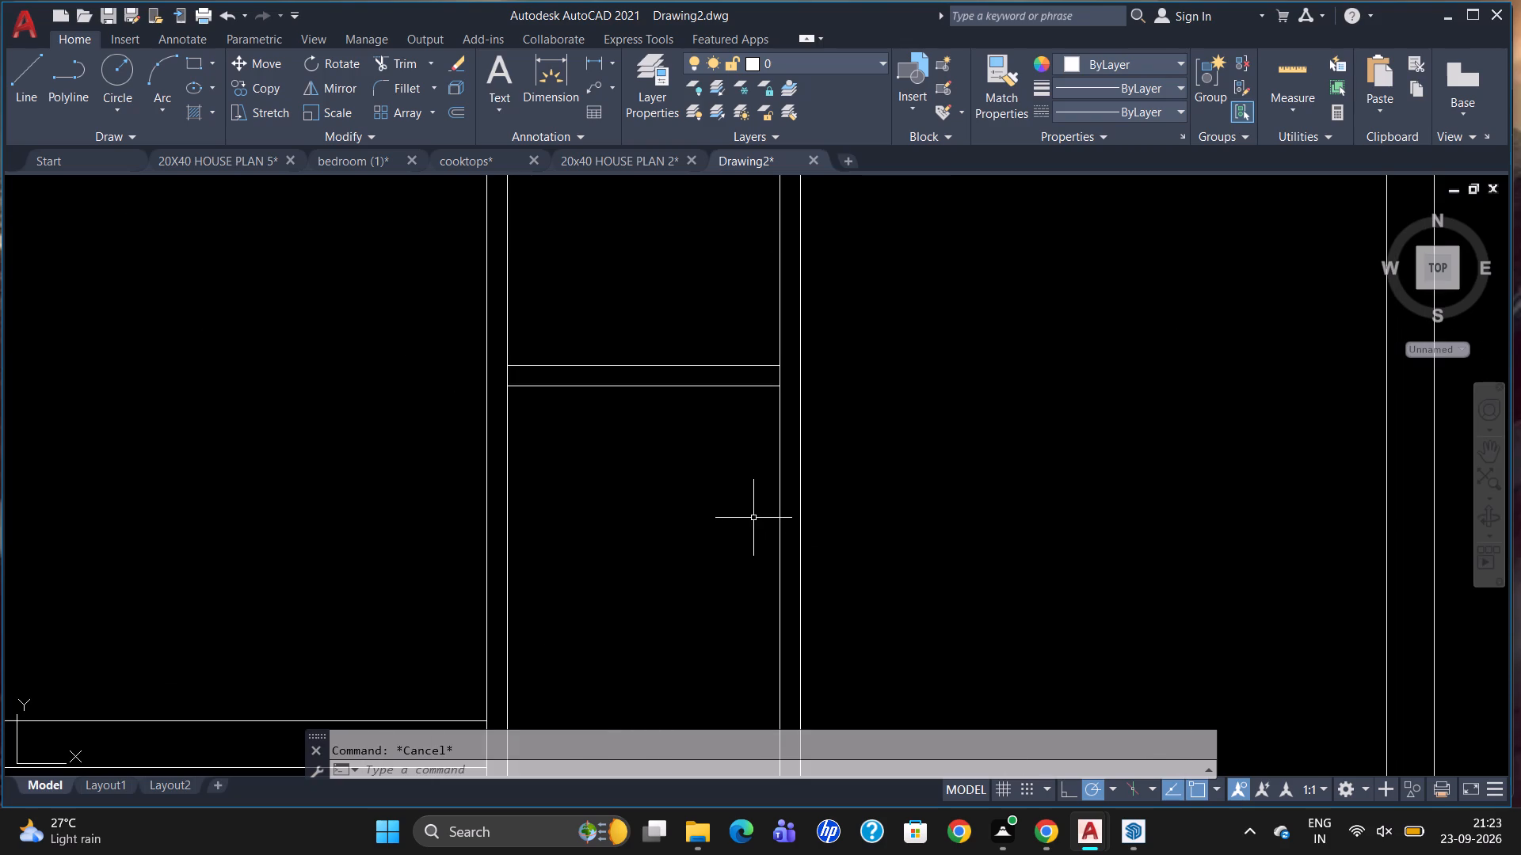
pyautogui.scroll(-1, 760, 520)
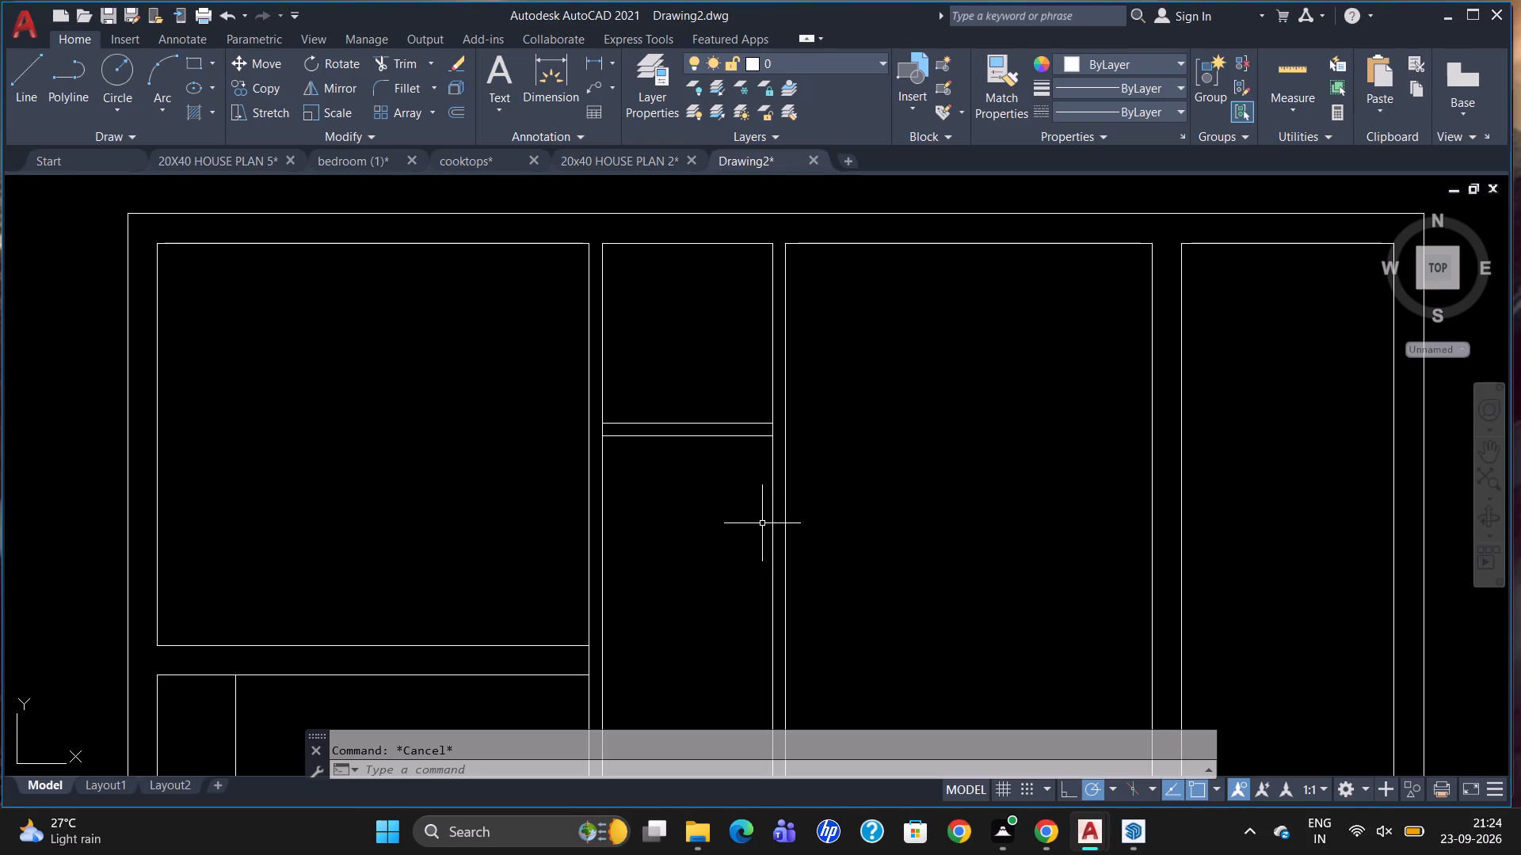
pyautogui.write('TR')
pyautogui.press('Return')
pyautogui.press('Return')
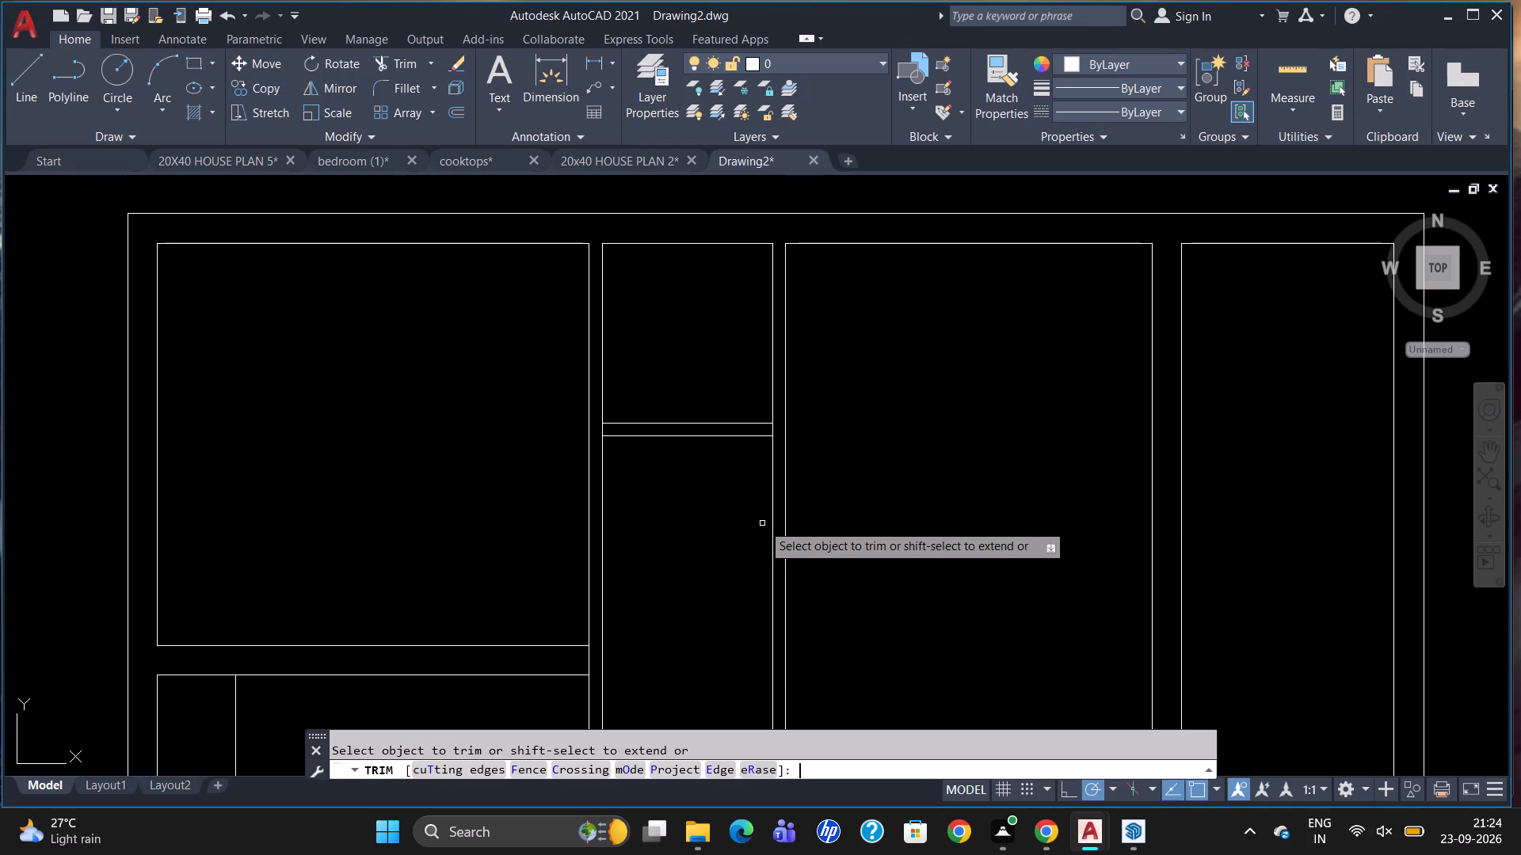
pyautogui.scroll(2, 760, 422)
pyautogui.click(791, 447)
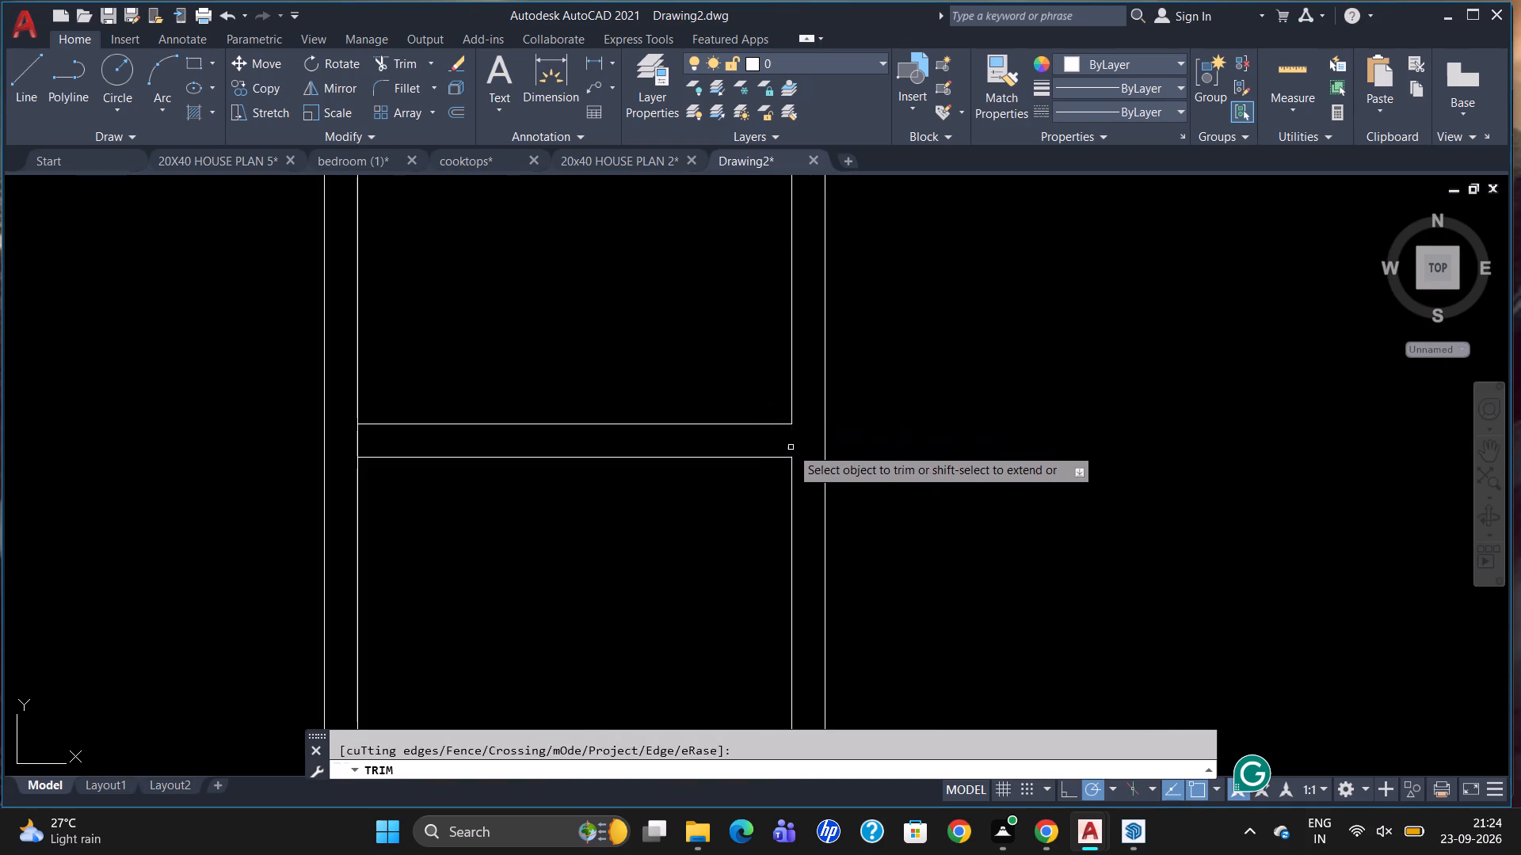
pyautogui.scroll(-1, 900, 407)
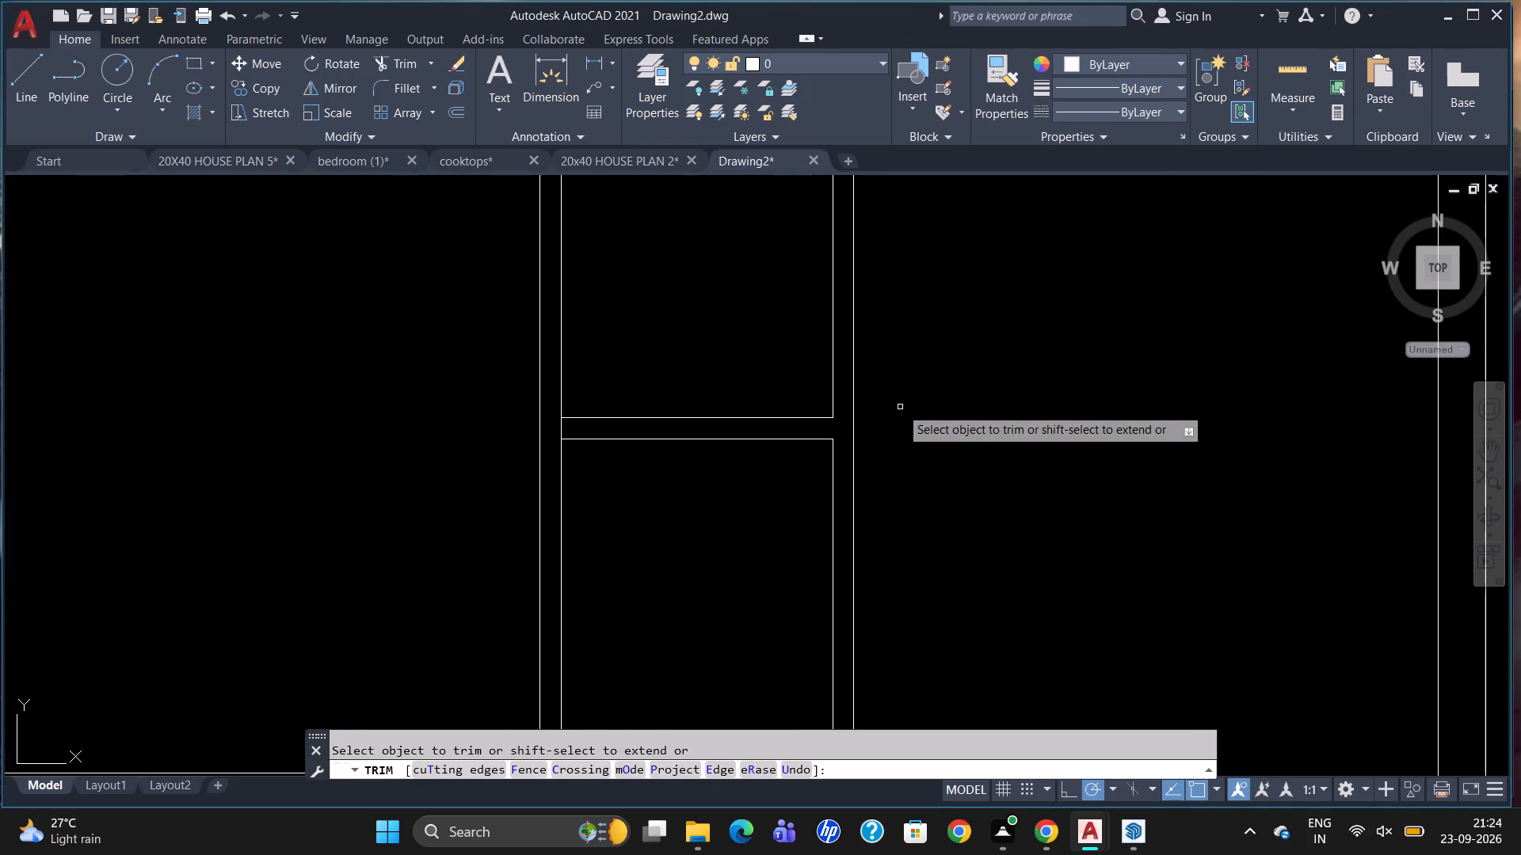
pyautogui.scroll(-1, 900, 407)
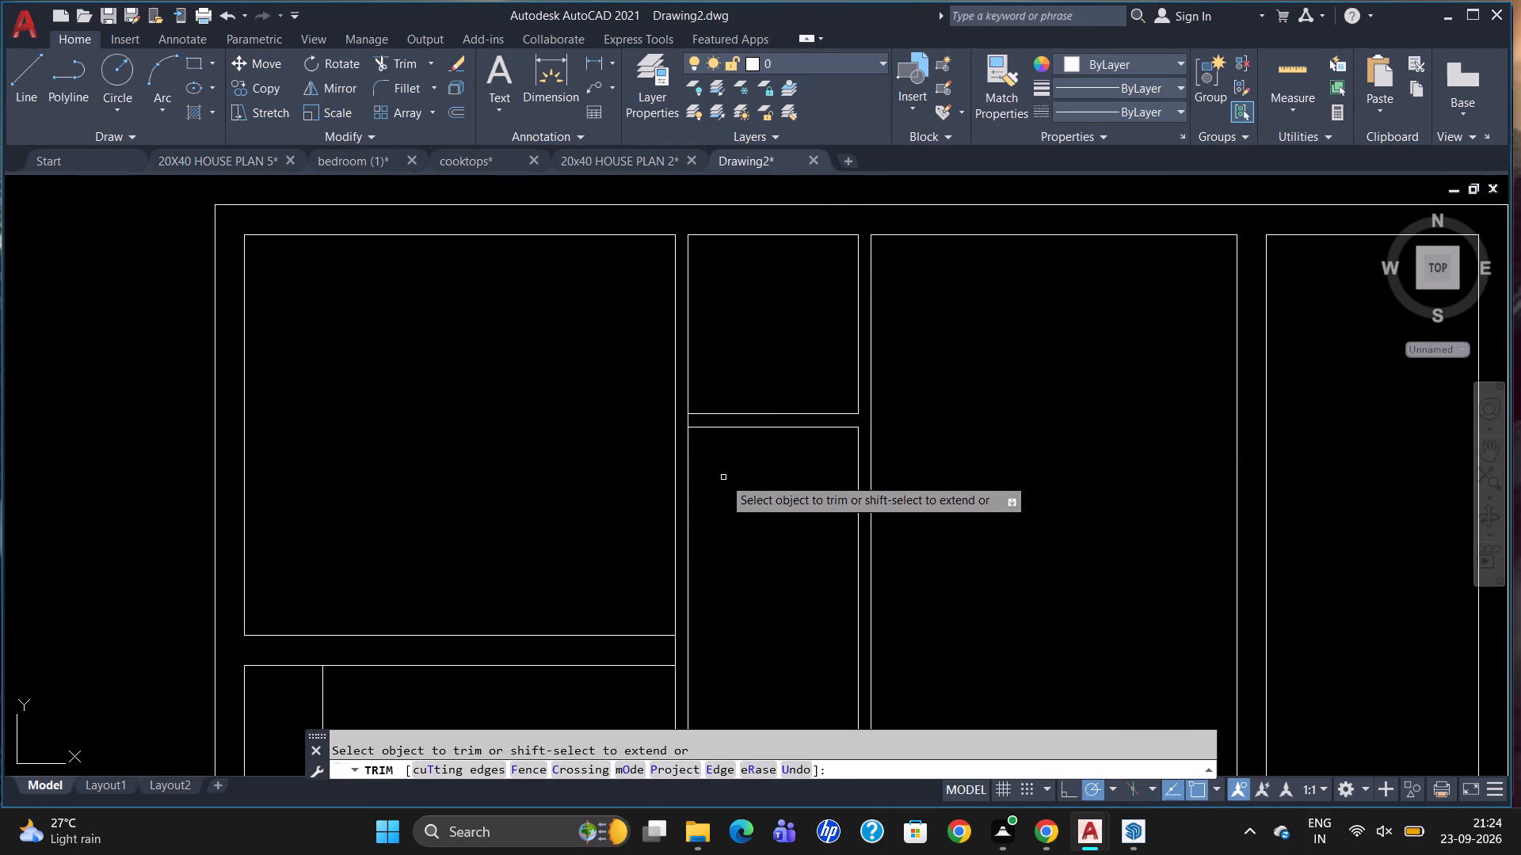
pyautogui.press('Escape')
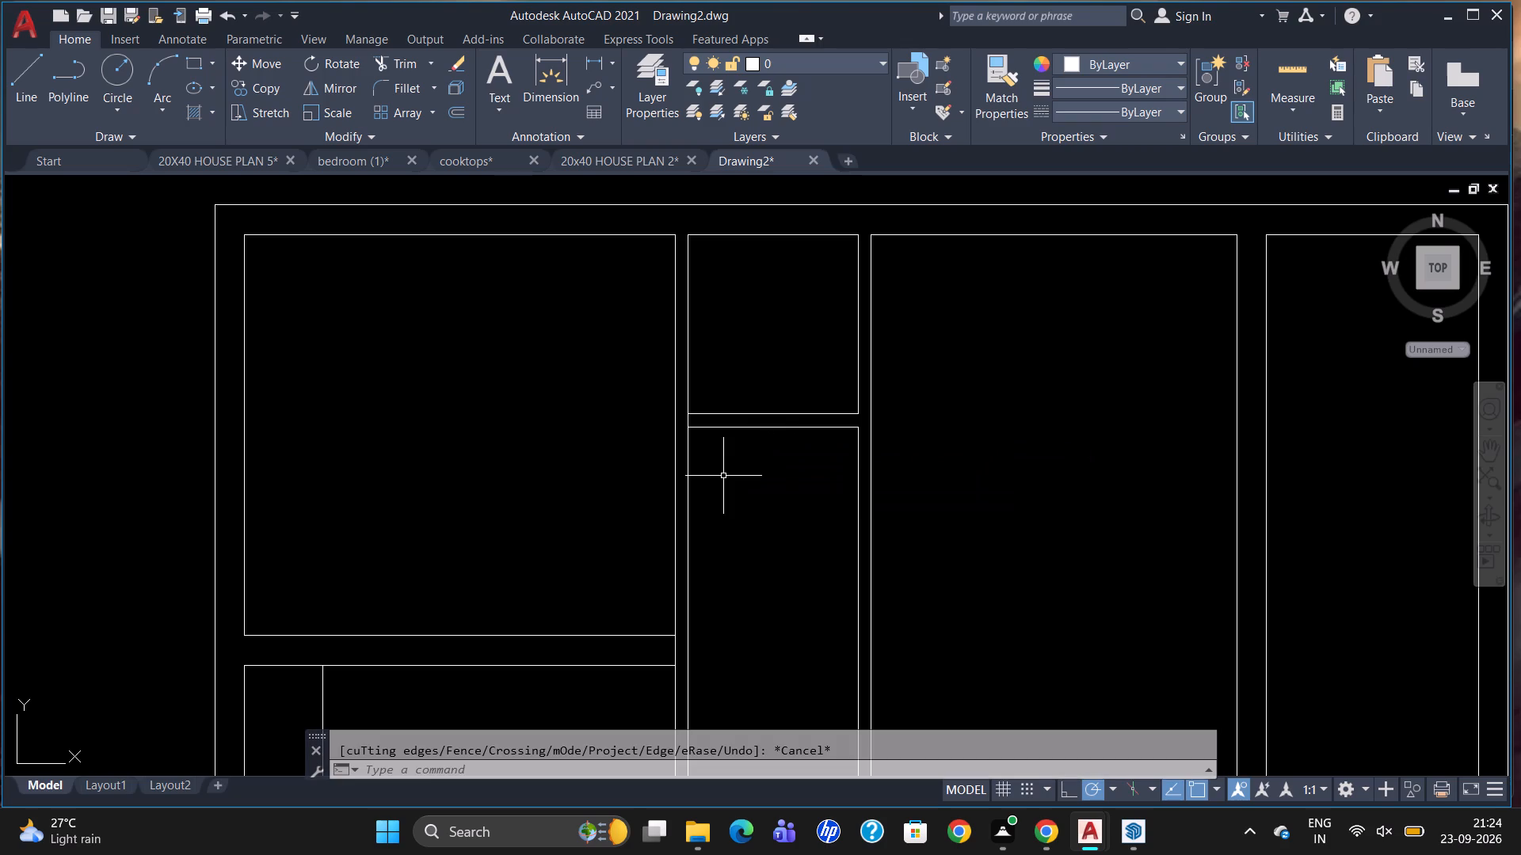
# Draw a line across the thickness of the corridor's cross partition, tracked 2'6" from its left end.
pyautogui.press('l')
pyautogui.press('Return')
pyautogui.write('TK')
pyautogui.press('Return')
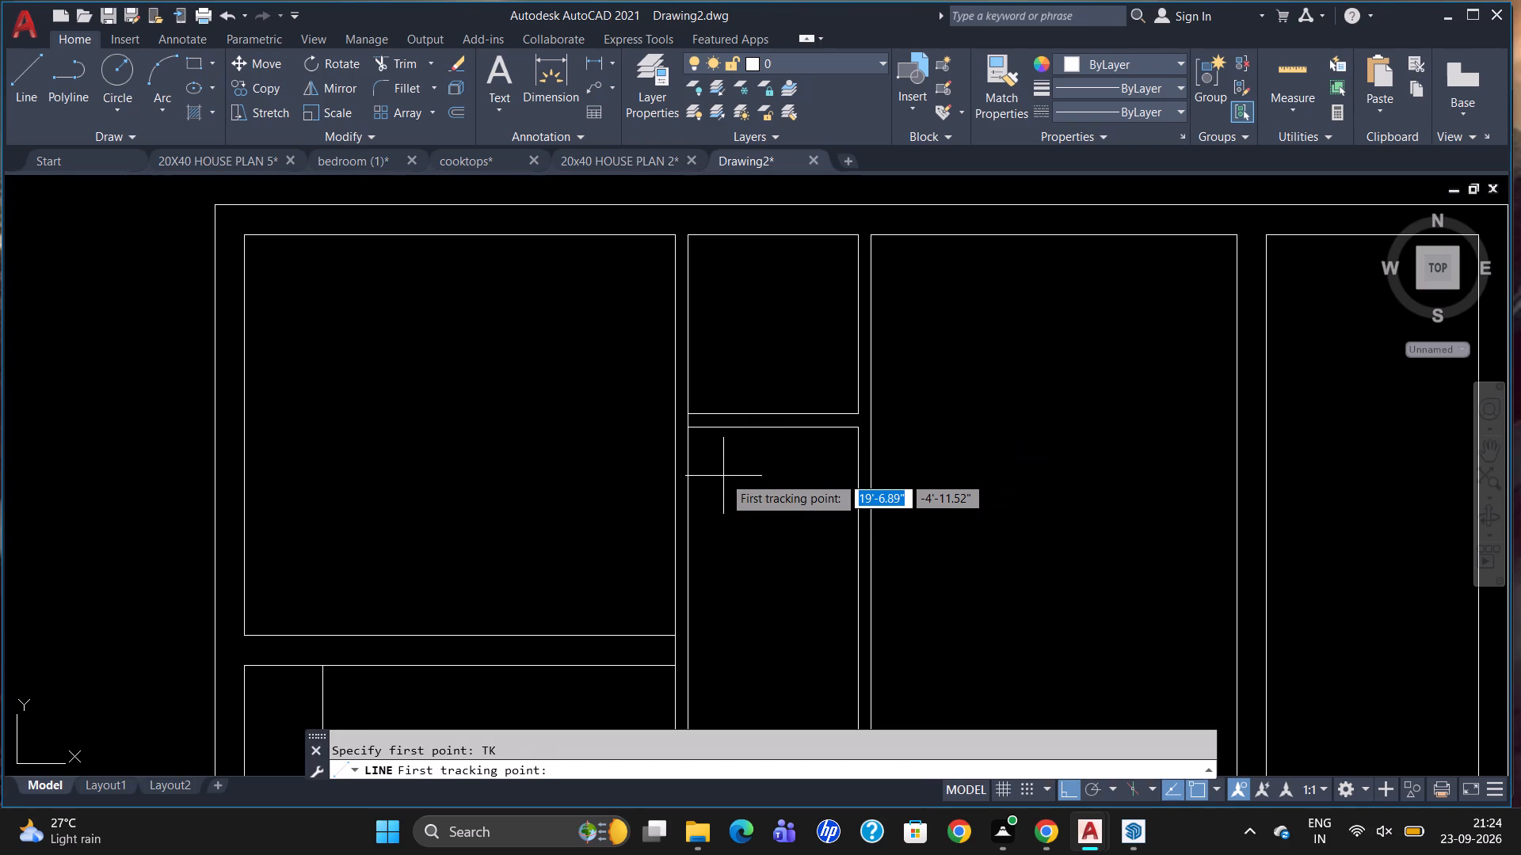
pyautogui.moveTo(691, 416); pyautogui.dragTo(701, 418)
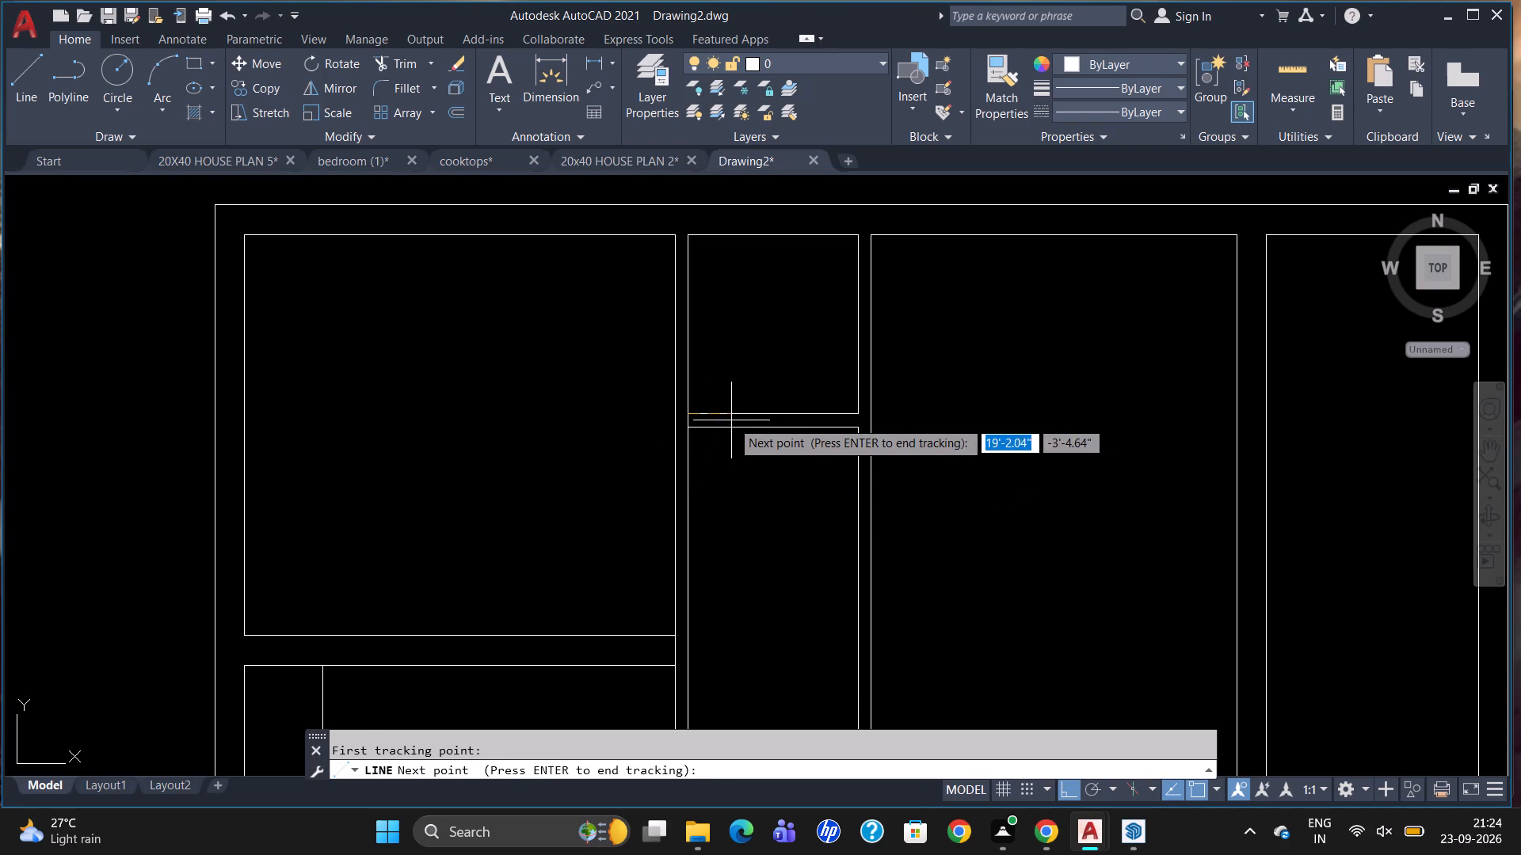
pyautogui.write('2\'6"')
pyautogui.press('Return')
pyautogui.press('Return')
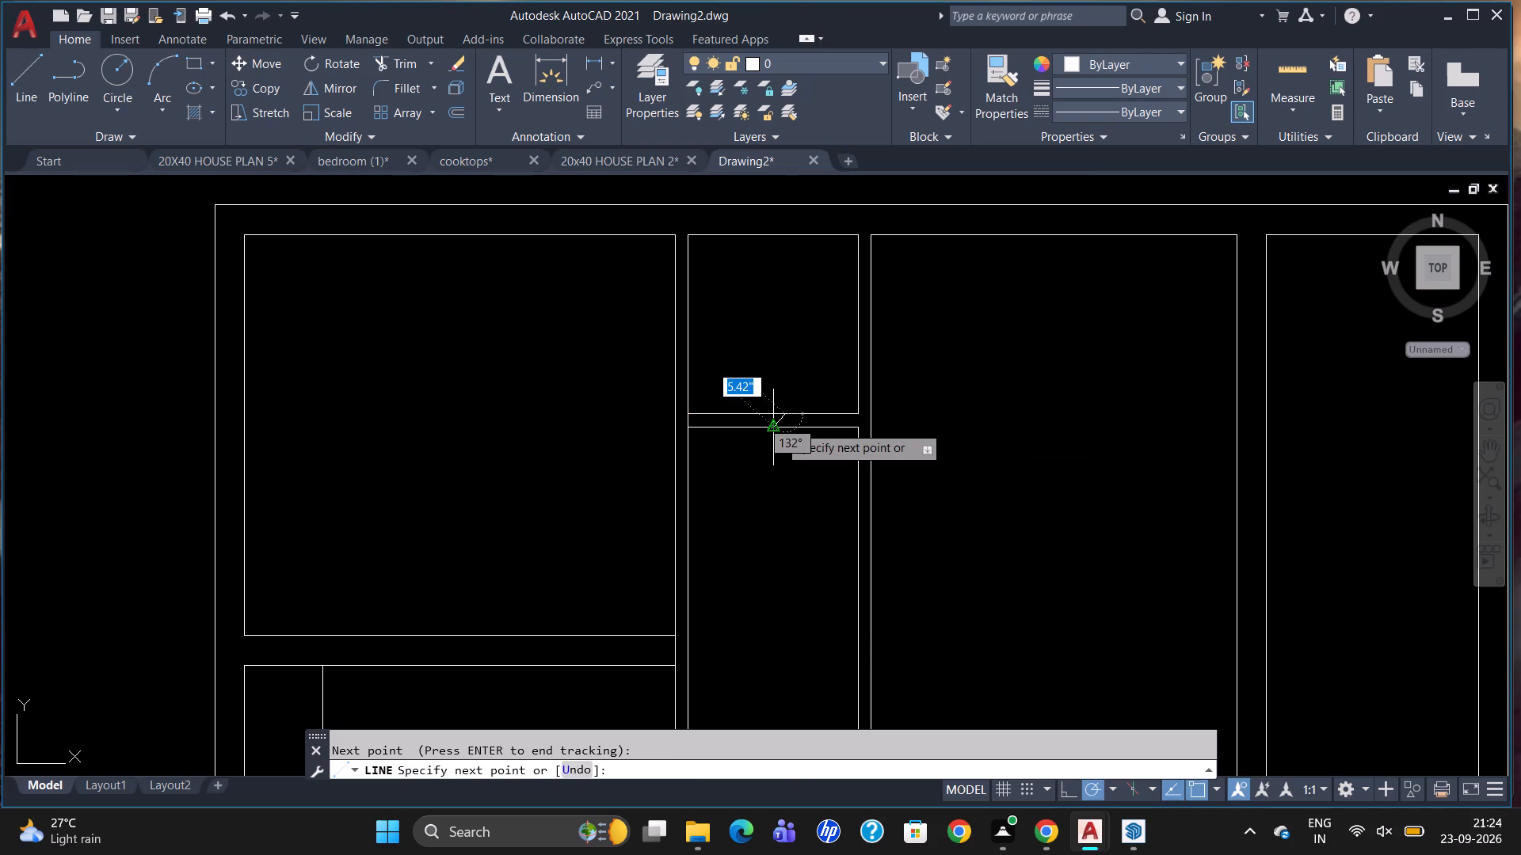
pyautogui.scroll(2, 775, 472)
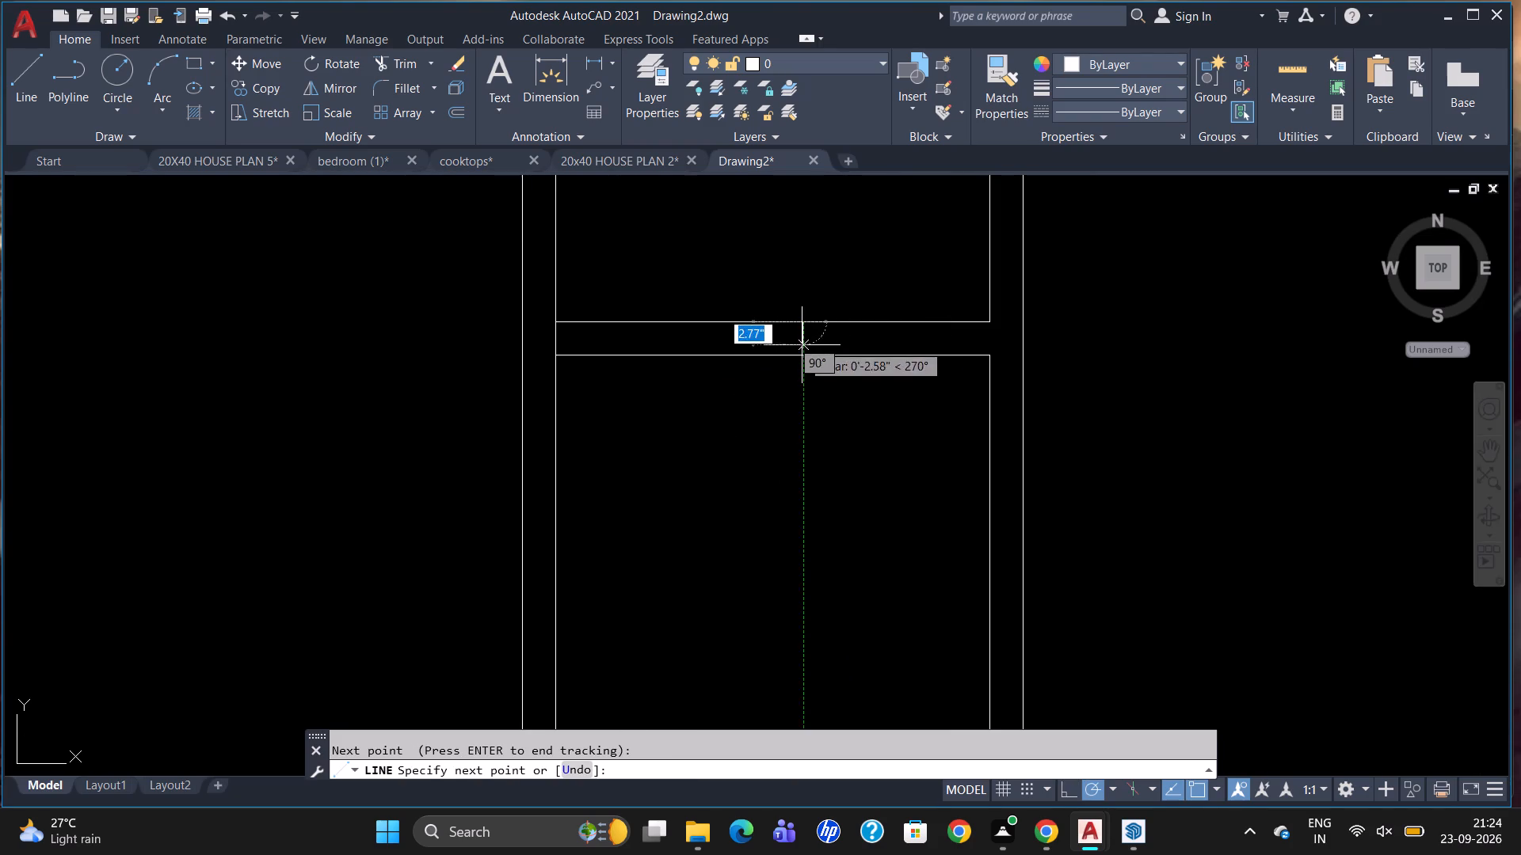
pyautogui.click(802, 357)
pyautogui.press('Escape')
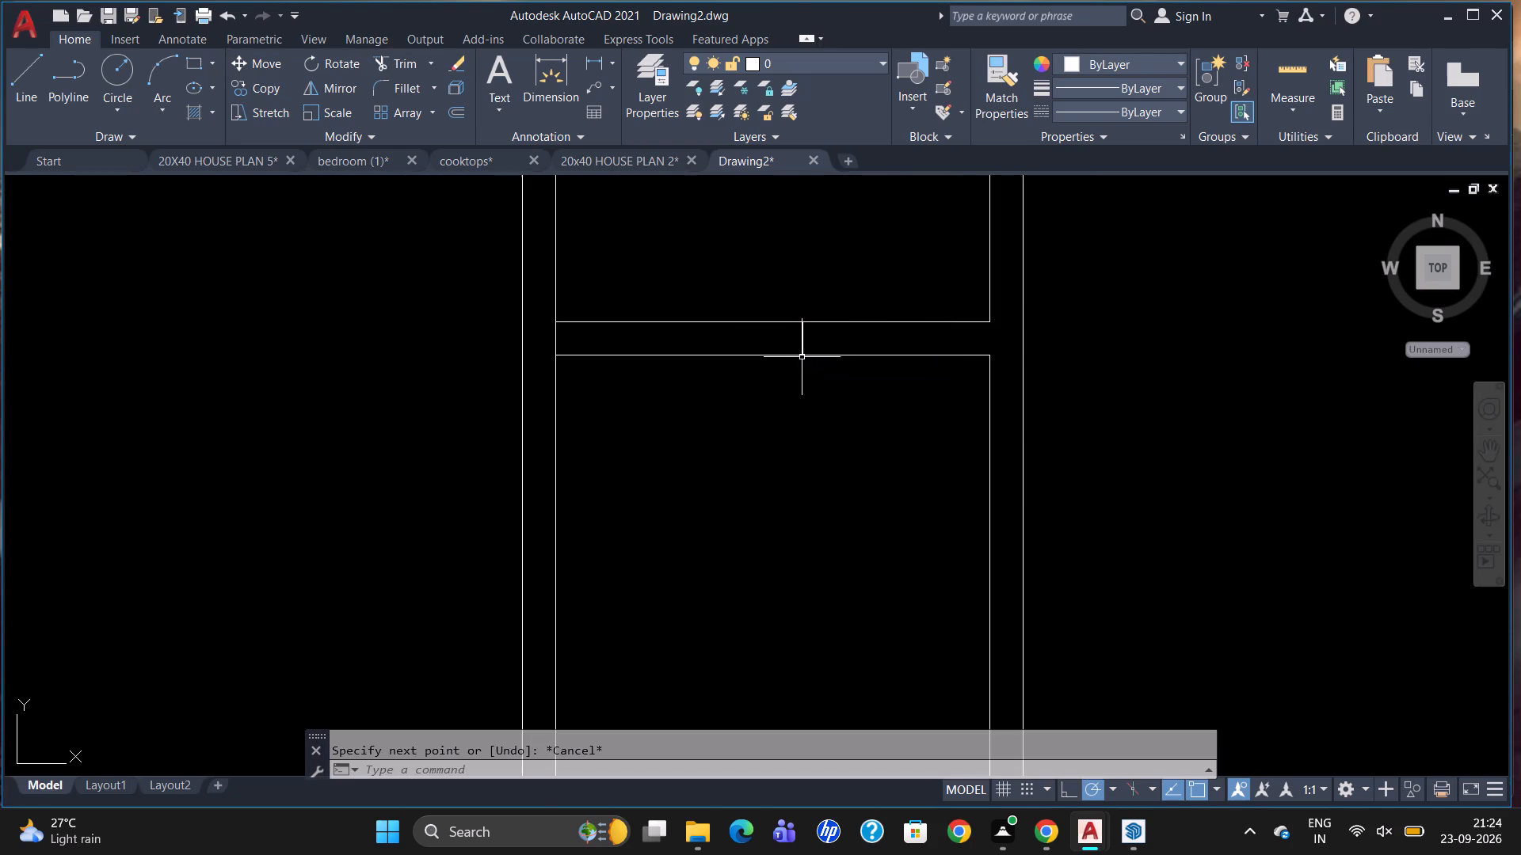
# Trim both cross partition lines between the corridor's left wall and the new jamb line to make the opening.
pyautogui.write('TR')
pyautogui.press('Return')
pyautogui.press('Return')
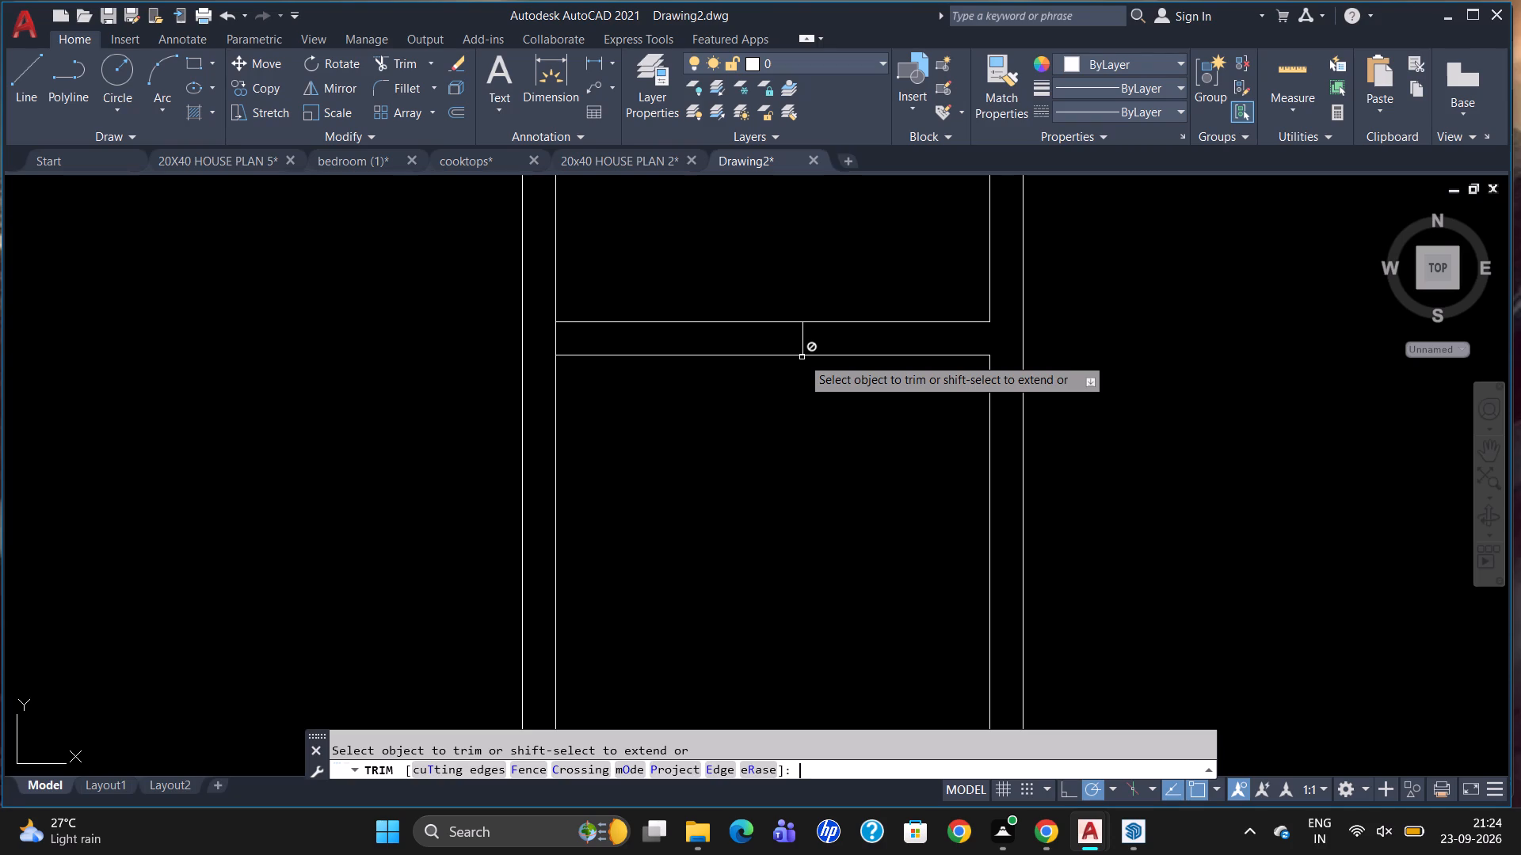
pyautogui.moveTo(692, 286); pyautogui.dragTo(700, 413)
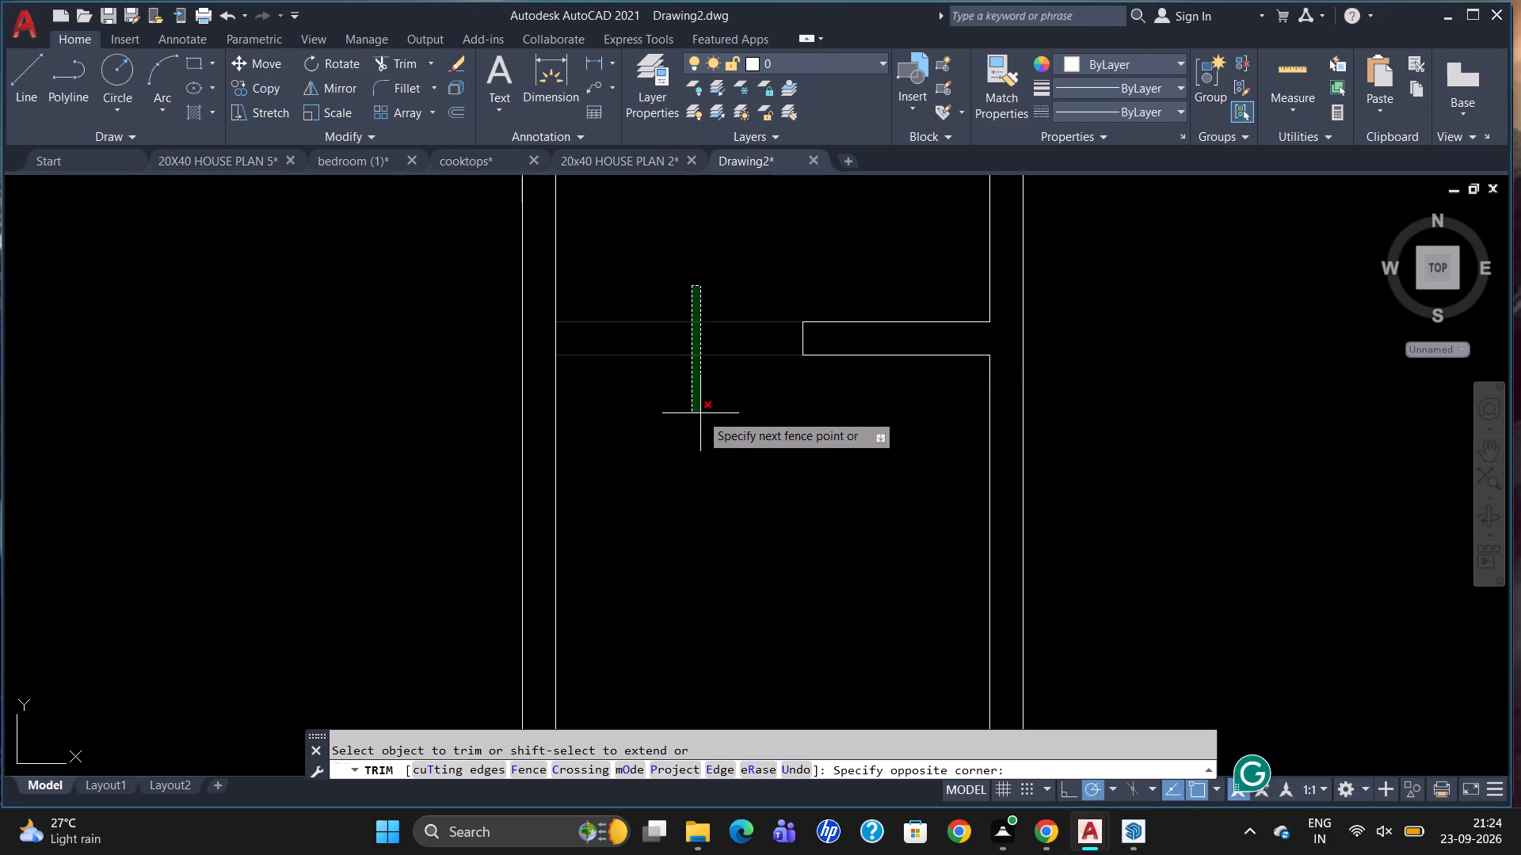
pyautogui.click(700, 413)
pyautogui.press('Escape')
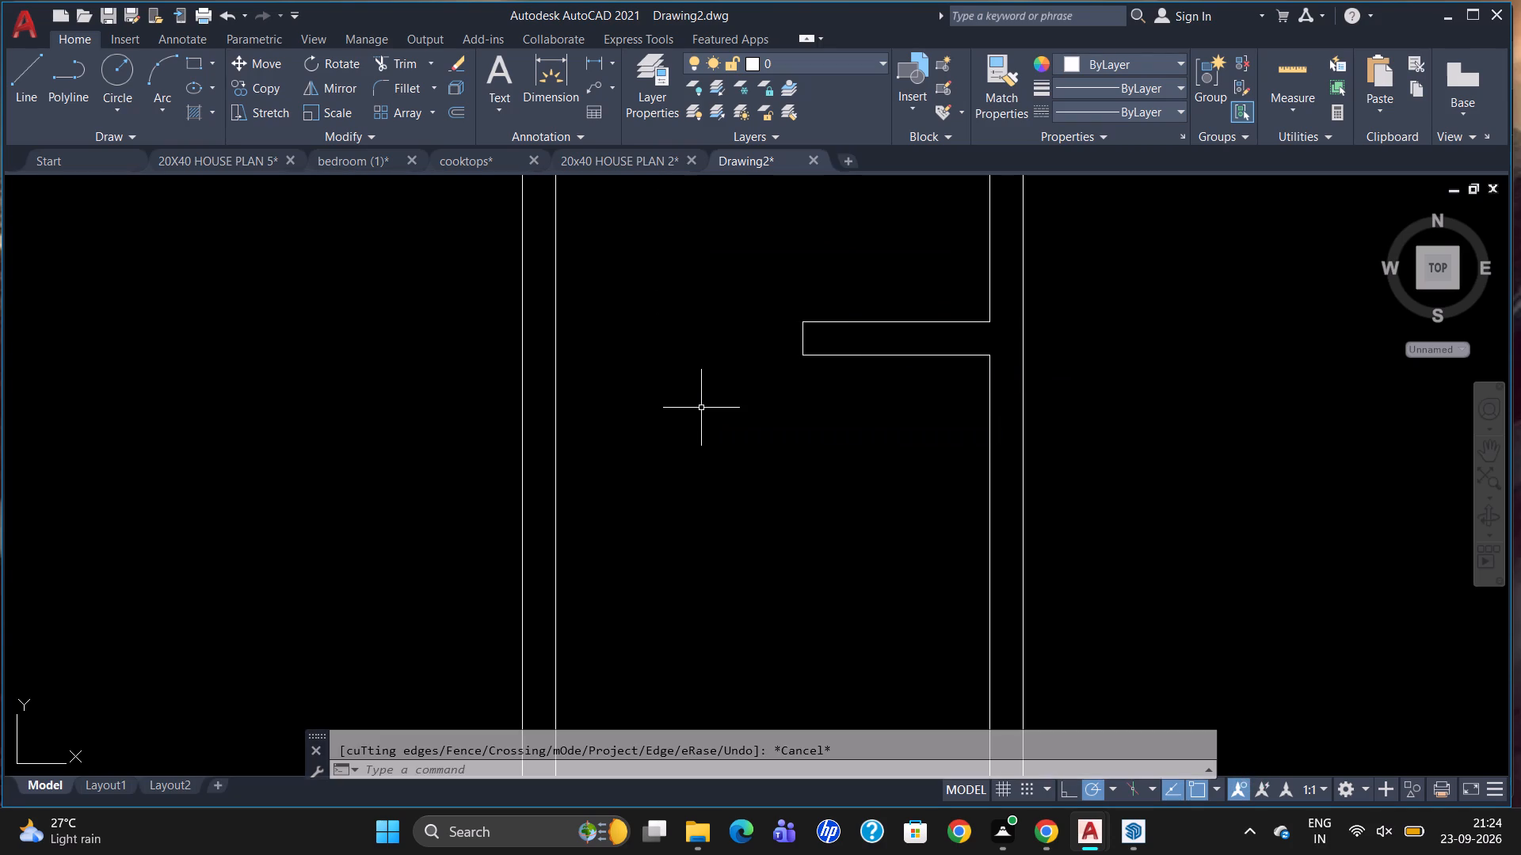
# Offset the top inner wall line of the wide room right of the corridor 8'7" downward into the room.
pyautogui.scroll(-1, 674, 432)
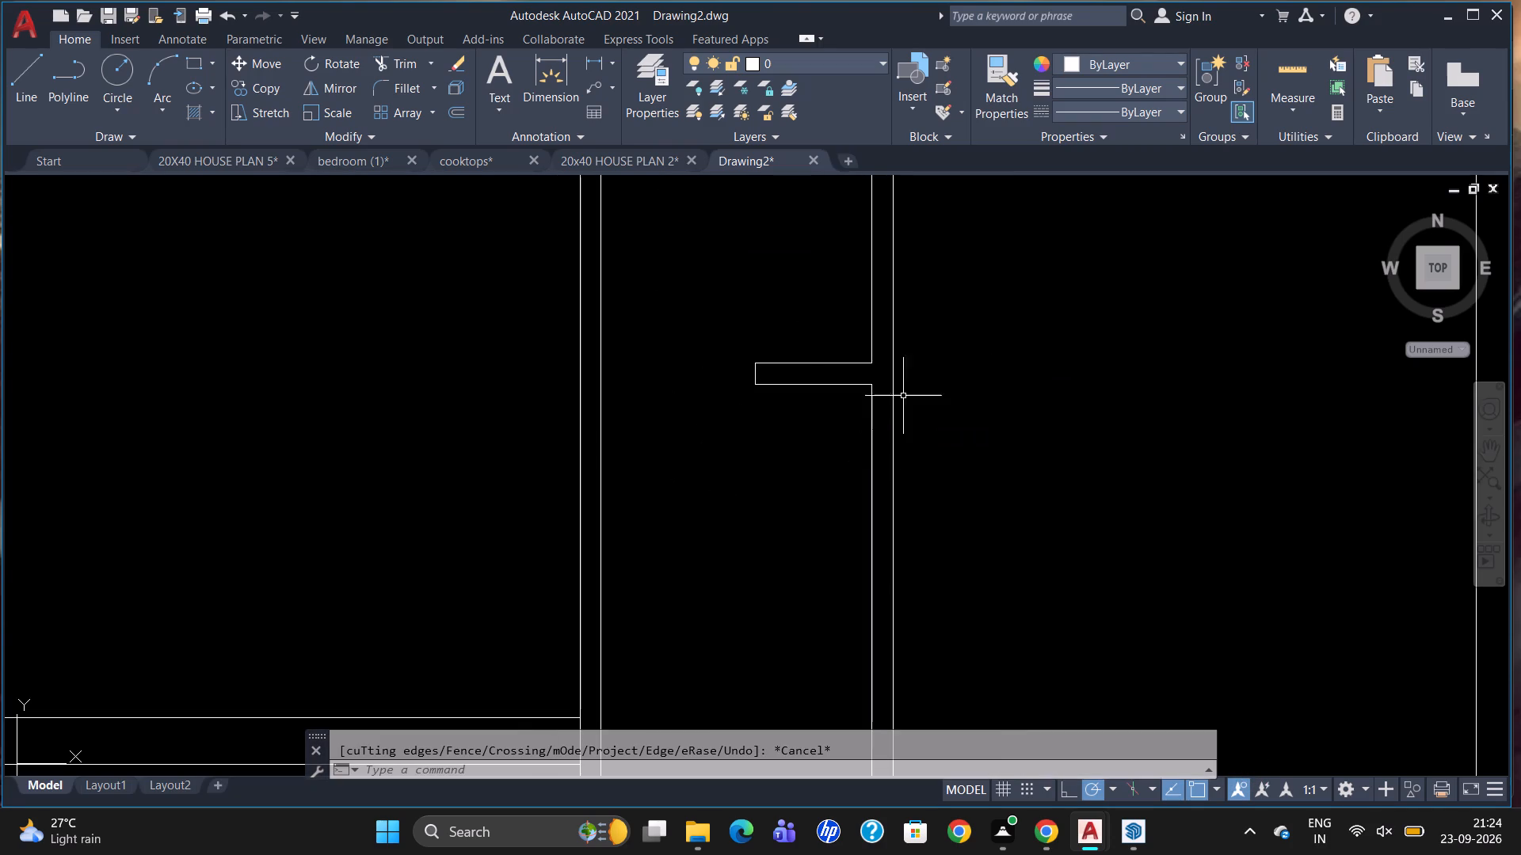
pyautogui.scroll(-1, 903, 371)
pyautogui.scroll(-1, 908, 481)
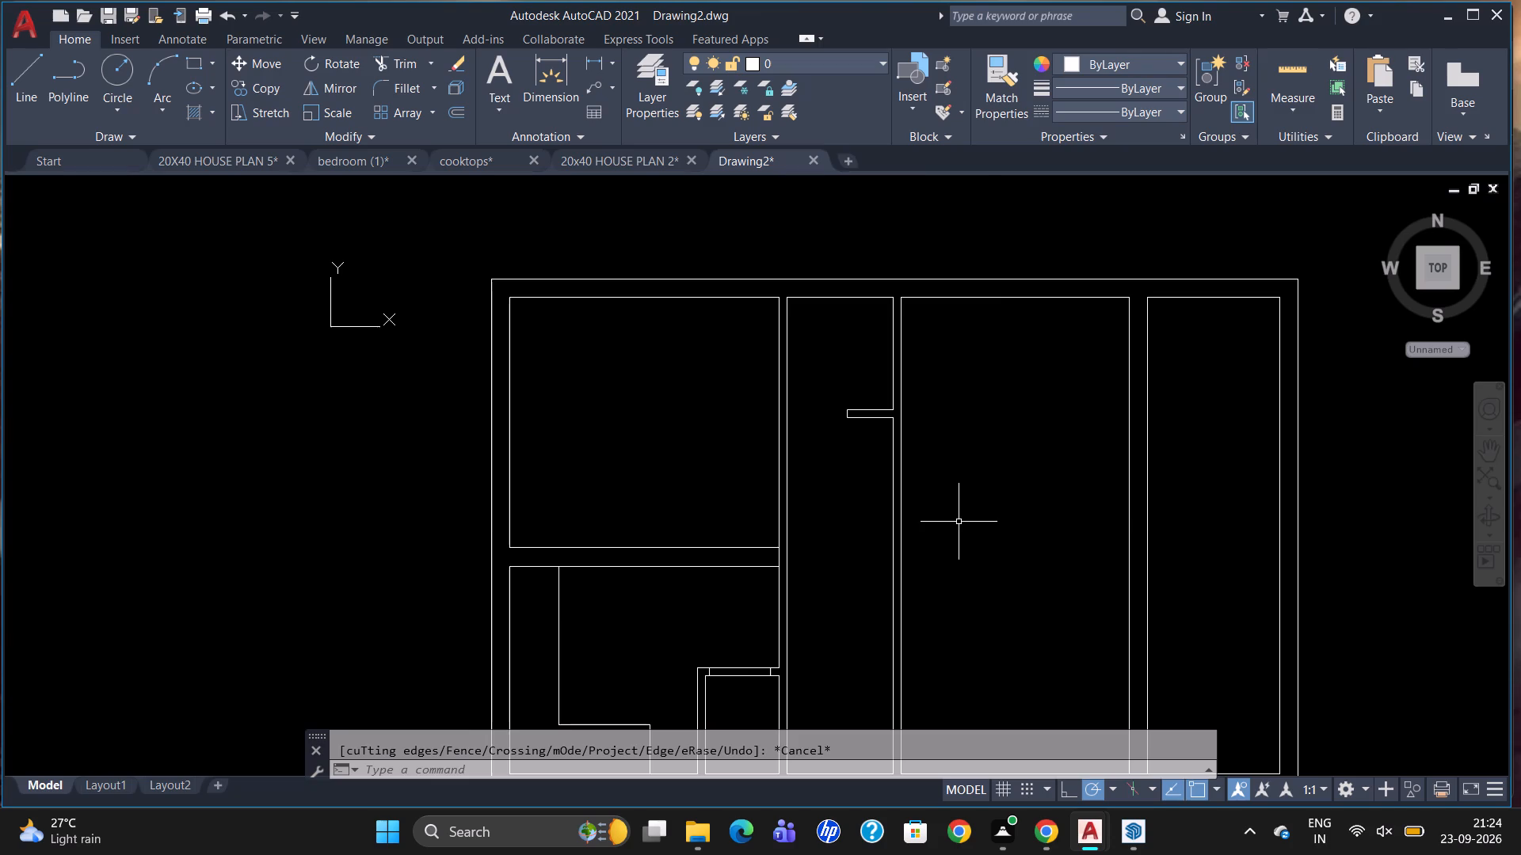
pyautogui.press('o')
pyautogui.press('Return')
pyautogui.write('8\'7"')
pyautogui.press('Return')
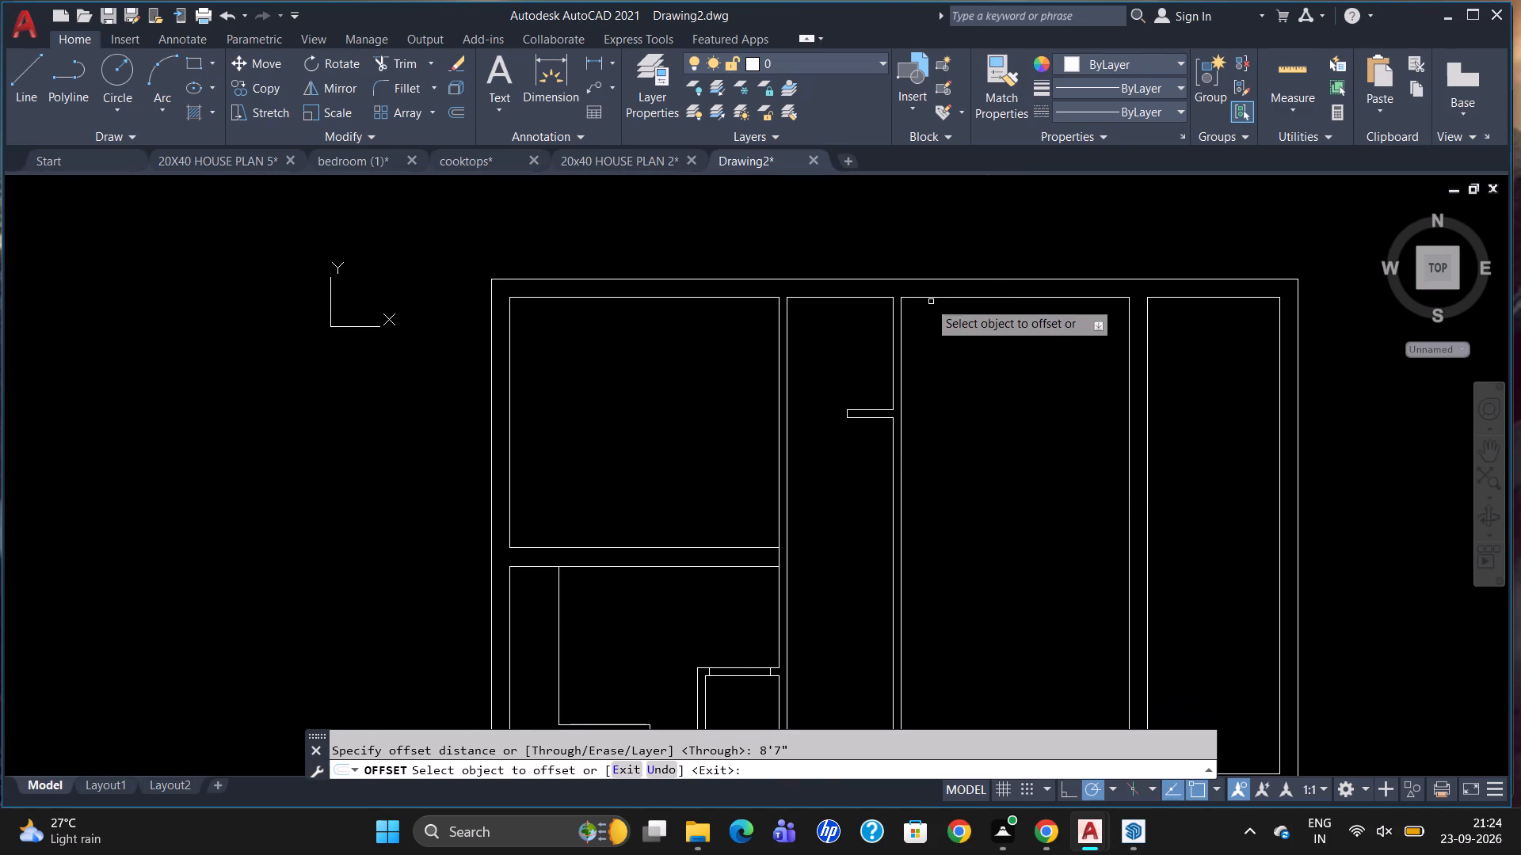
pyautogui.moveTo(937, 298); pyautogui.dragTo(948, 314)
pyautogui.click(978, 423)
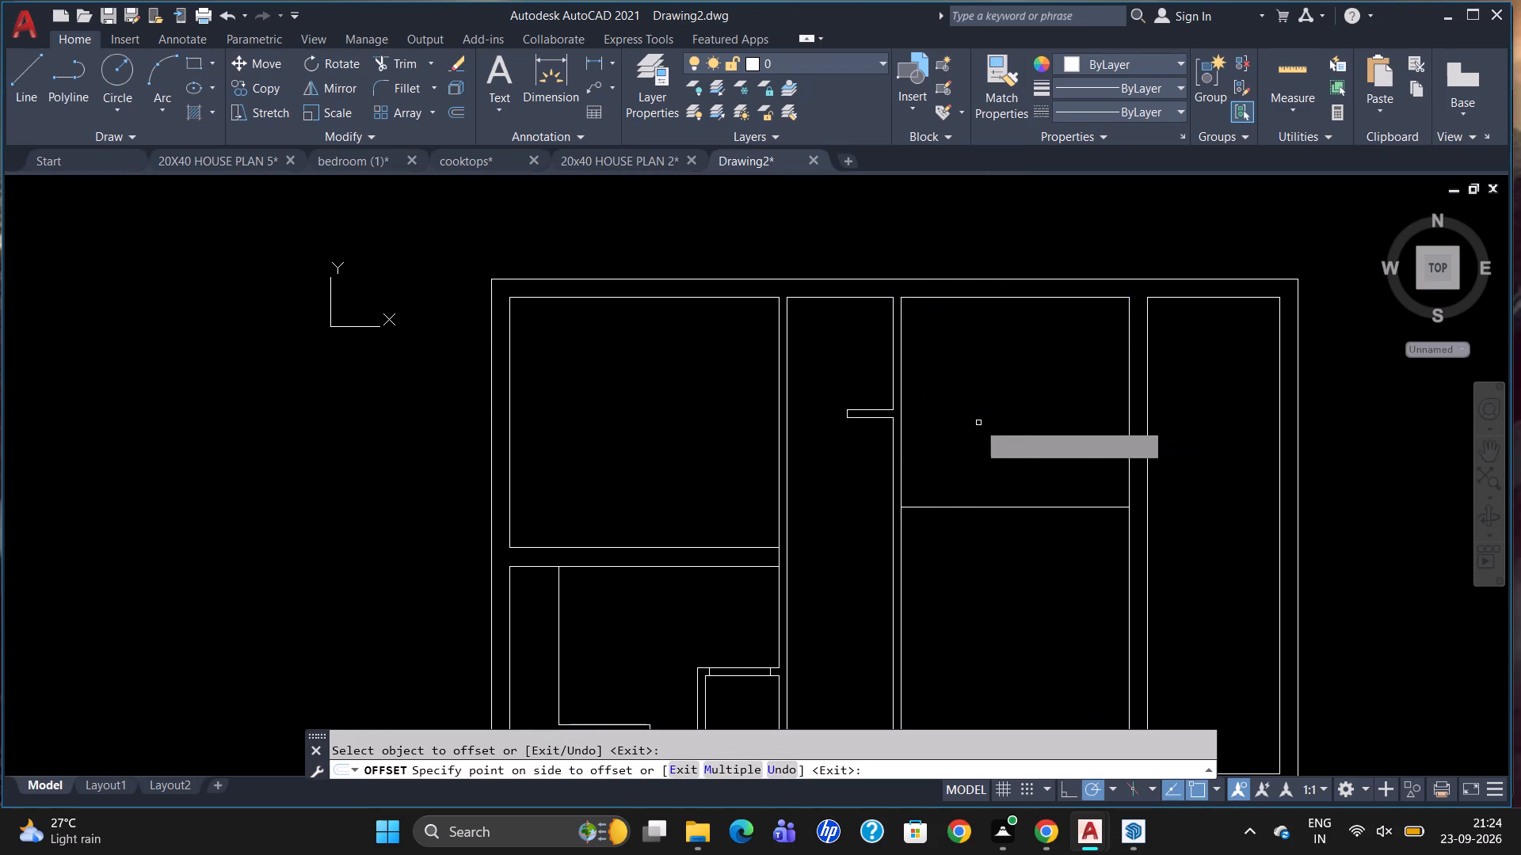
# Offset the wide room's new horizontal partition line 4" downward to give the partition its thickness.
pyautogui.scroll(-2, 984, 372)
pyautogui.scroll(1, 1016, 479)
pyautogui.click(1000, 400)
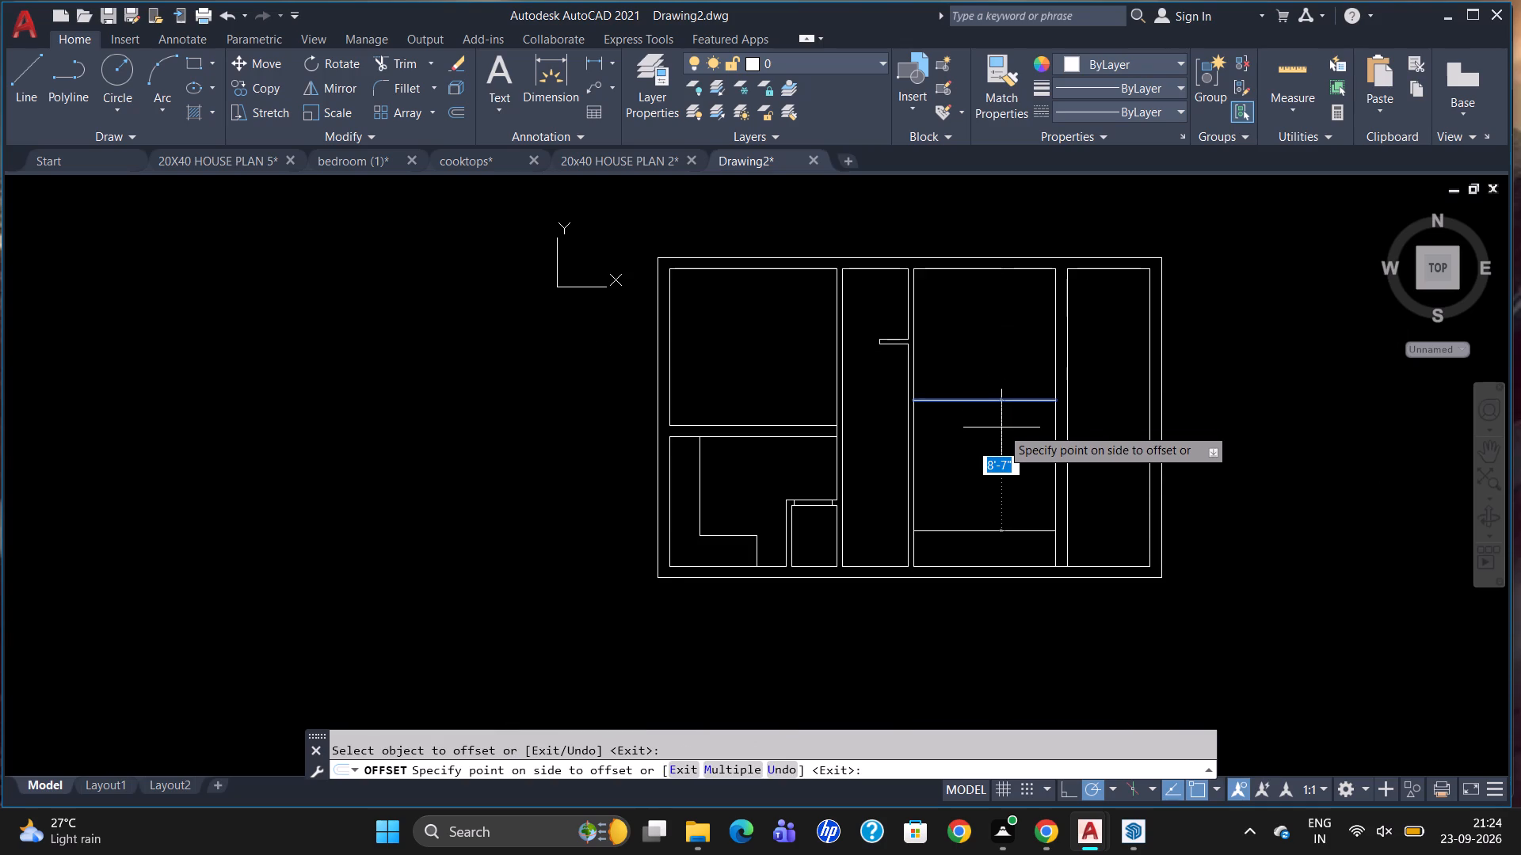
pyautogui.press('4')
pyautogui.press('Return')
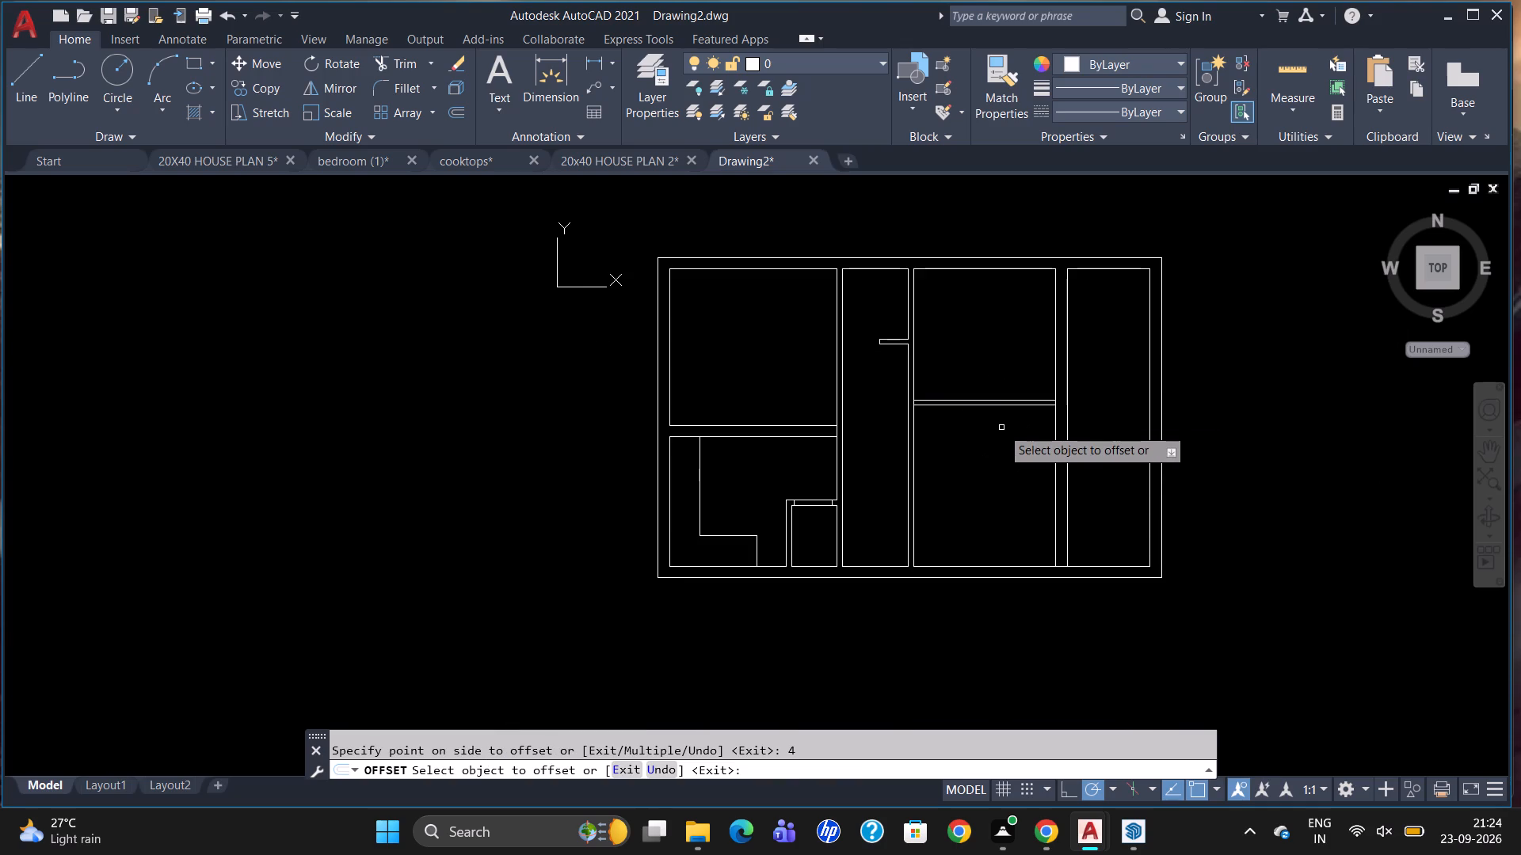
pyautogui.press('Escape')
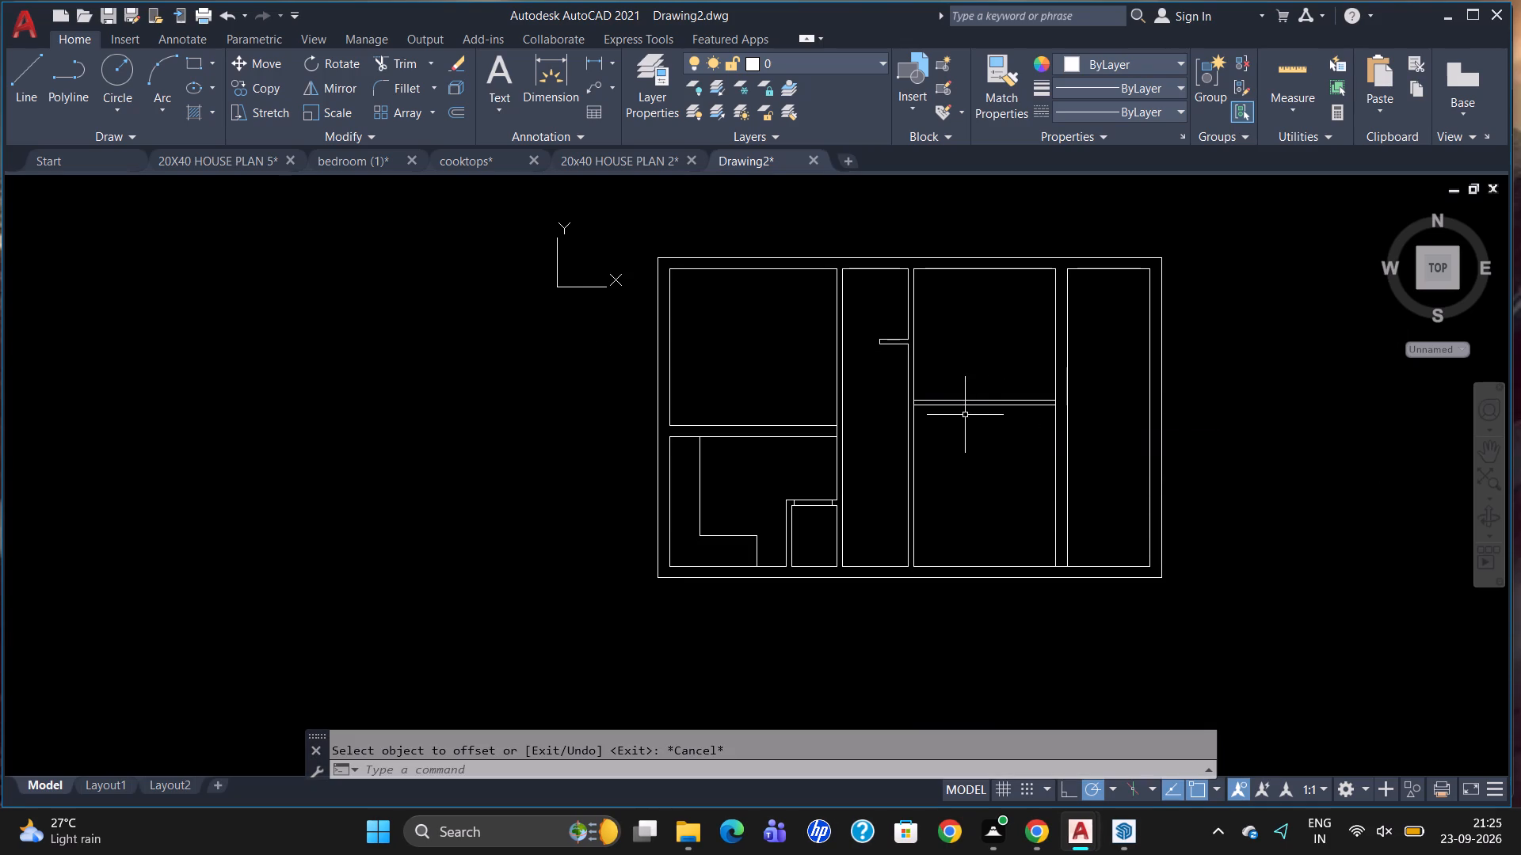
# Draw a short line across the corridor's right wall, continuing the lower line of the wide room's new partition.
pyautogui.scroll(1, 837, 389)
pyautogui.press('l')
pyautogui.press('Return')
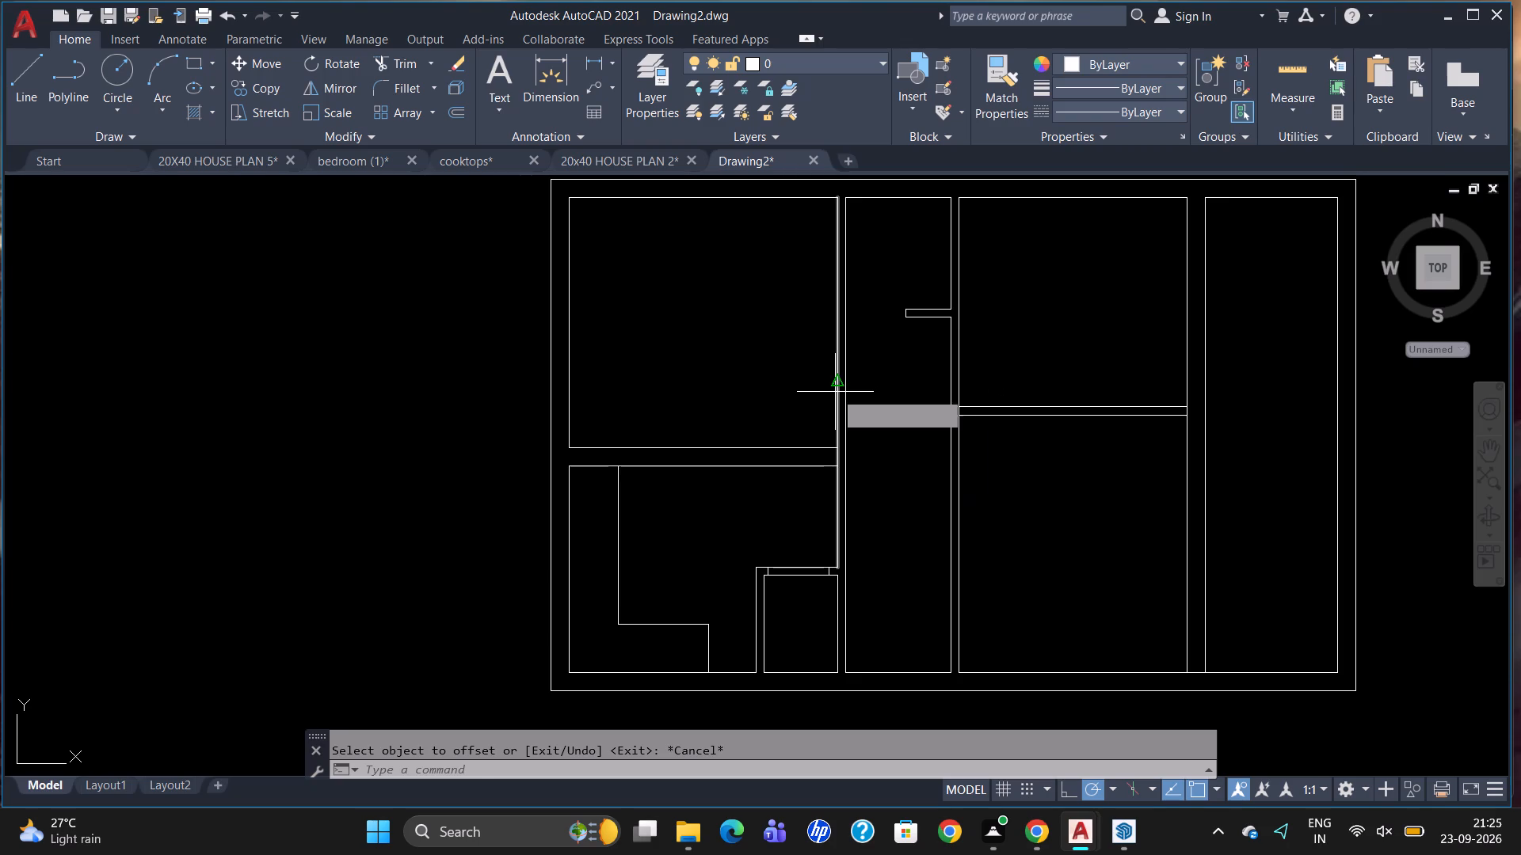
pyautogui.scroll(3, 977, 450)
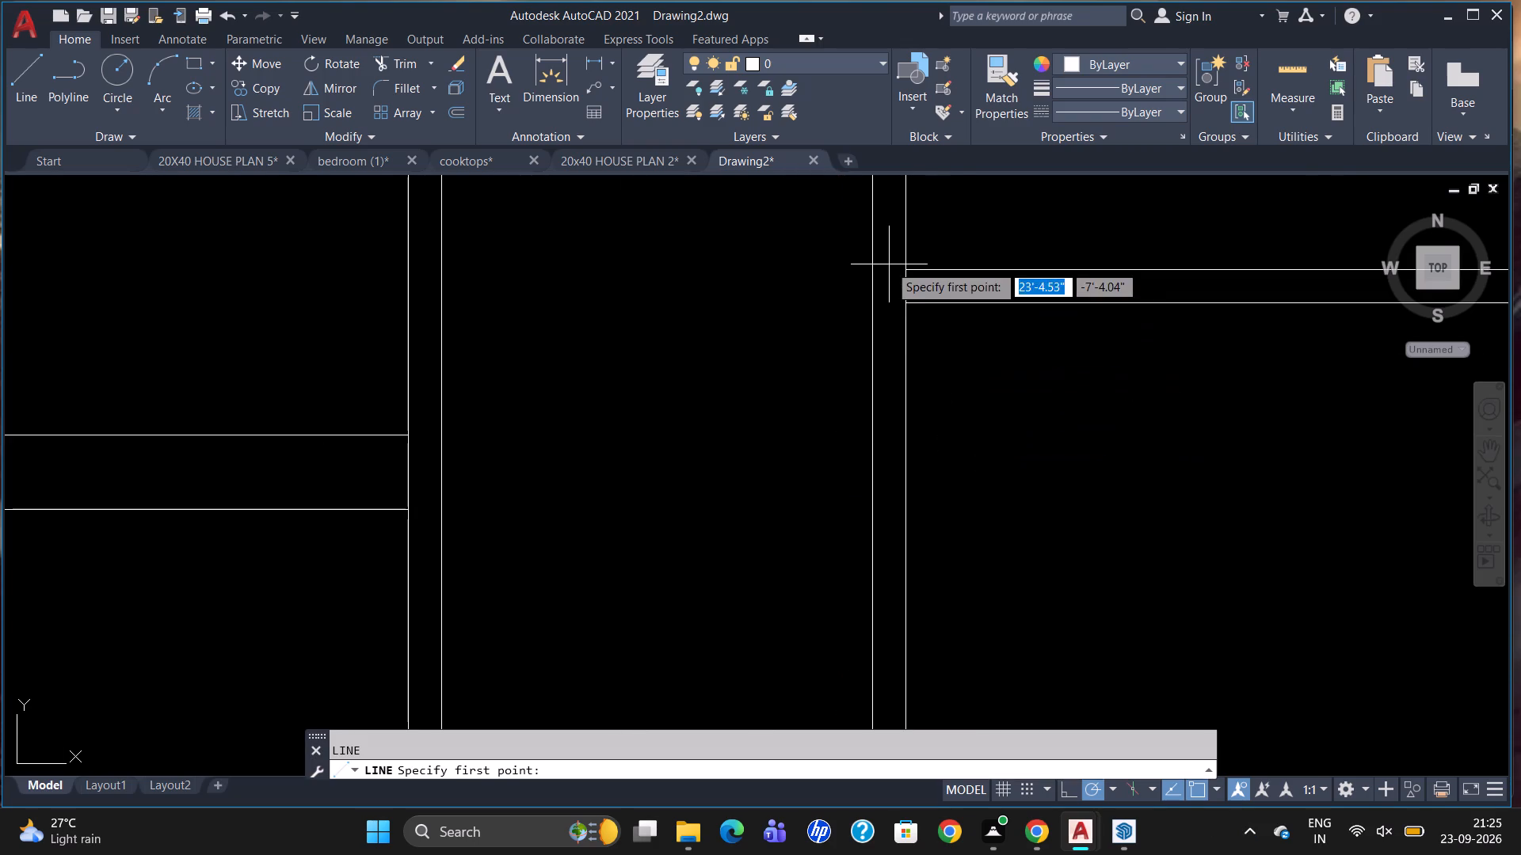
pyautogui.click(904, 301)
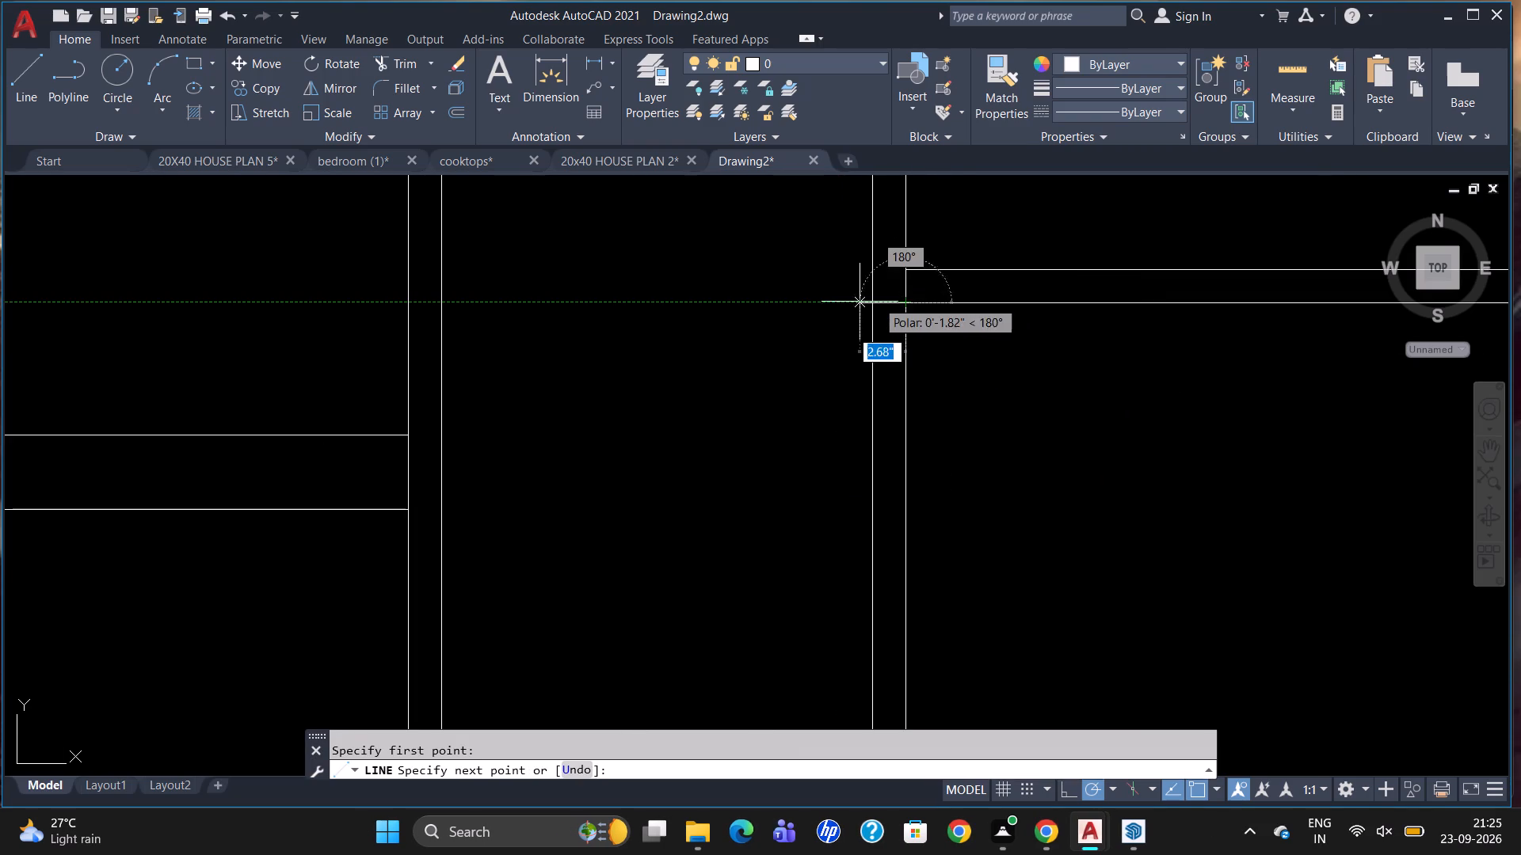
pyautogui.click(877, 303)
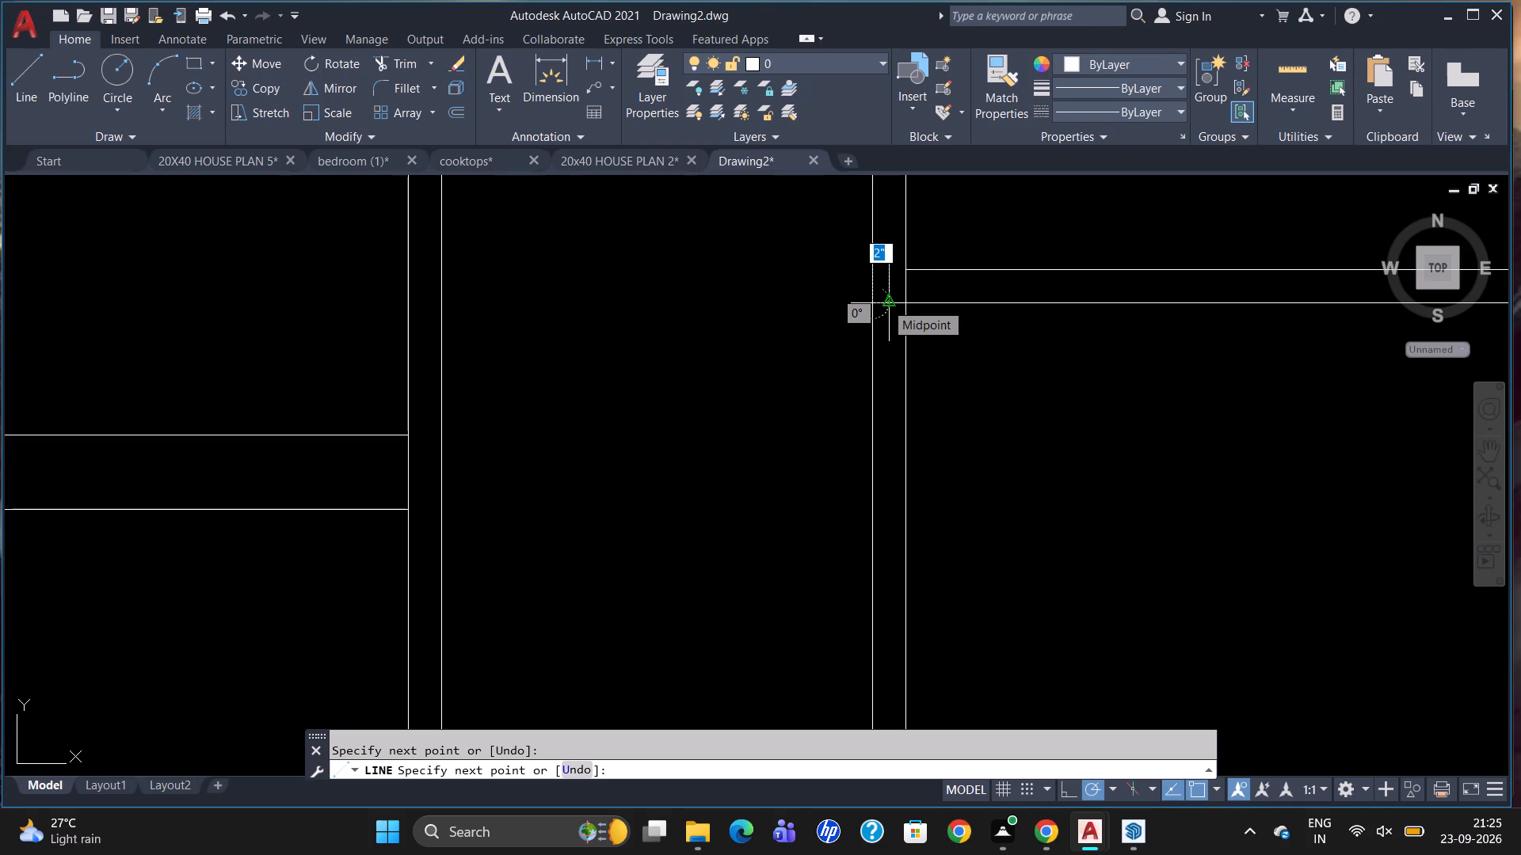
pyautogui.press('Escape')
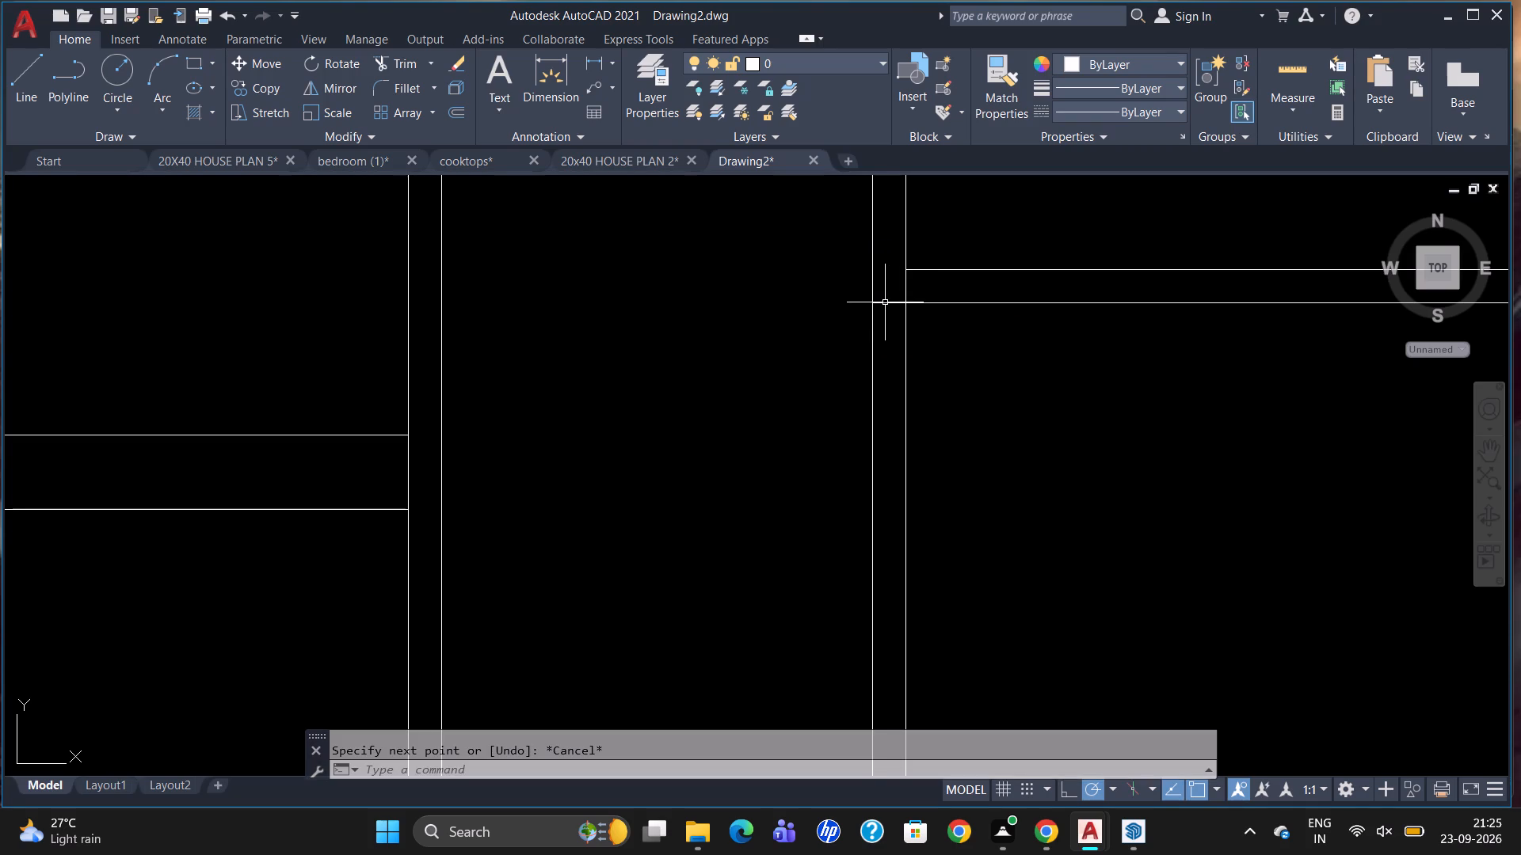
# Draw a jamb line across the wide room's new 4" partition, 3' from the corridor's right wall.
pyautogui.scroll(-2, 802, 287)
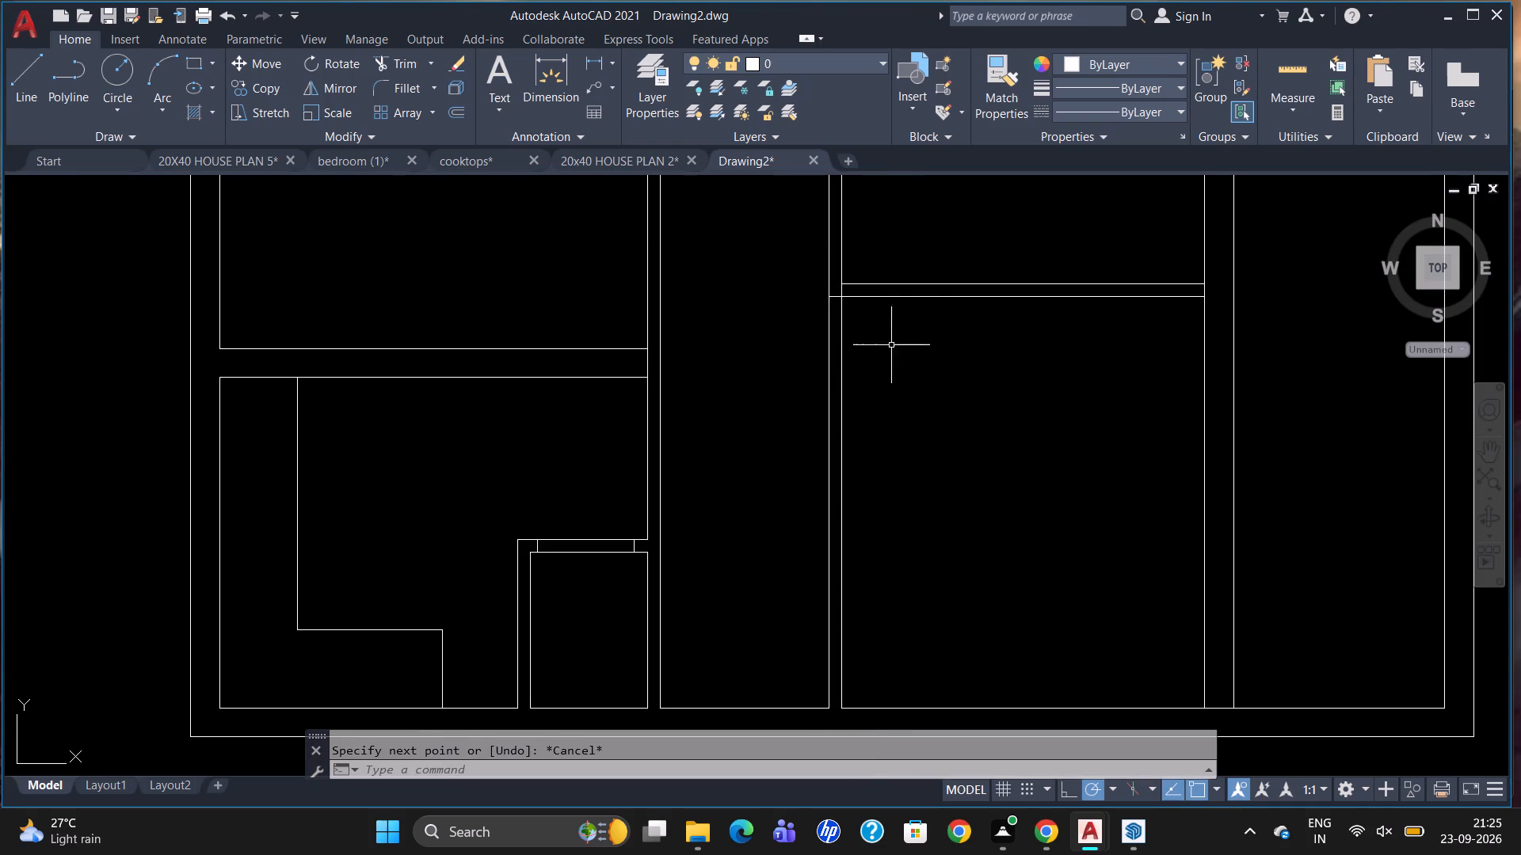
pyautogui.scroll(1, 899, 305)
pyautogui.scroll(-2, 882, 363)
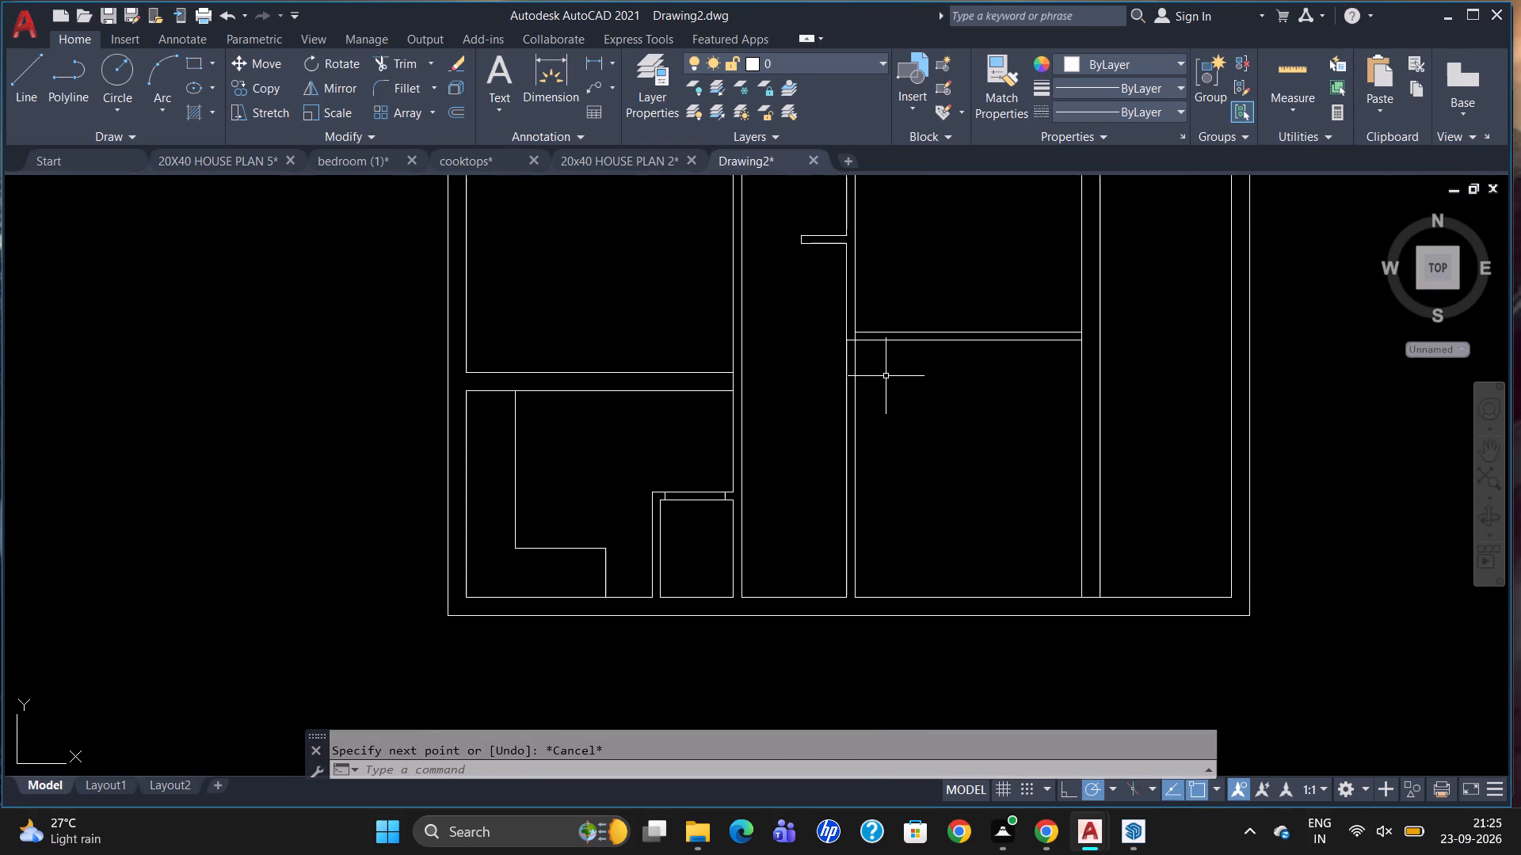
pyautogui.scroll(1, 1043, 316)
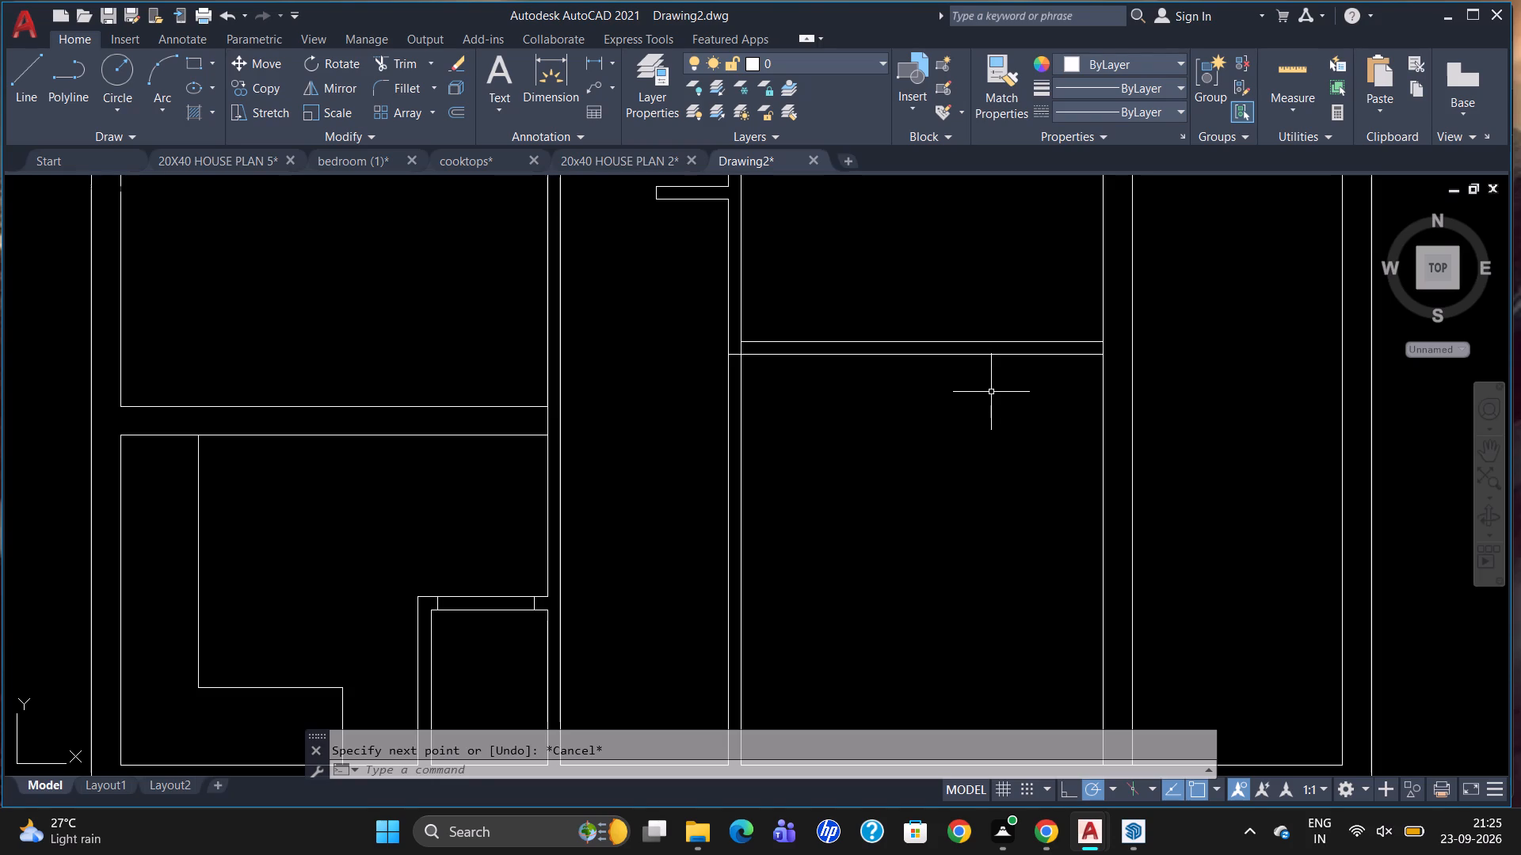
pyautogui.press('l')
pyautogui.press('Return')
pyautogui.write('TK')
pyautogui.press('Return')
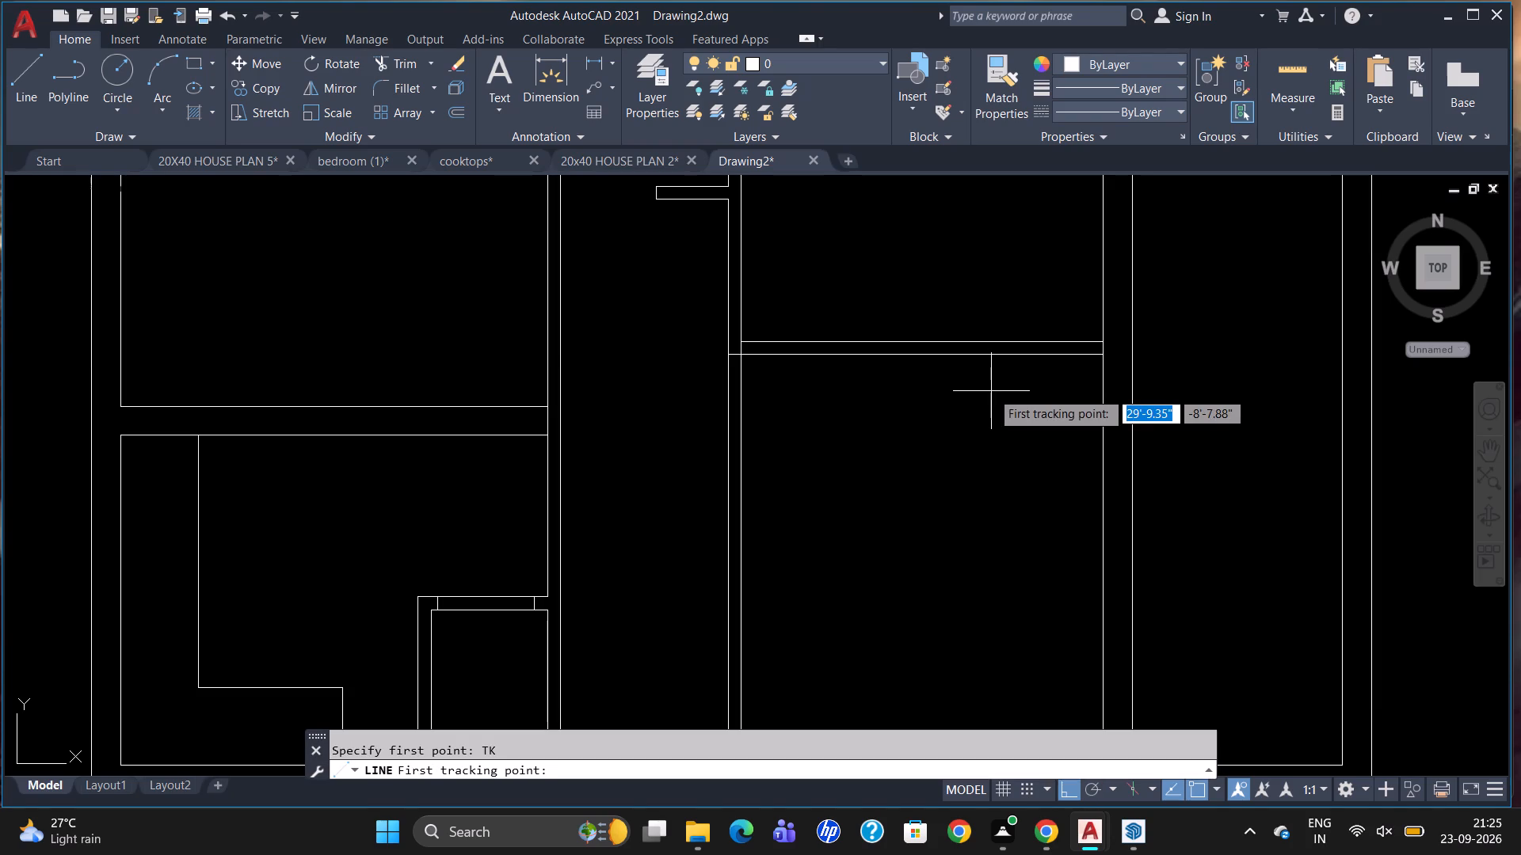
pyautogui.moveTo(745, 359); pyautogui.dragTo(752, 367)
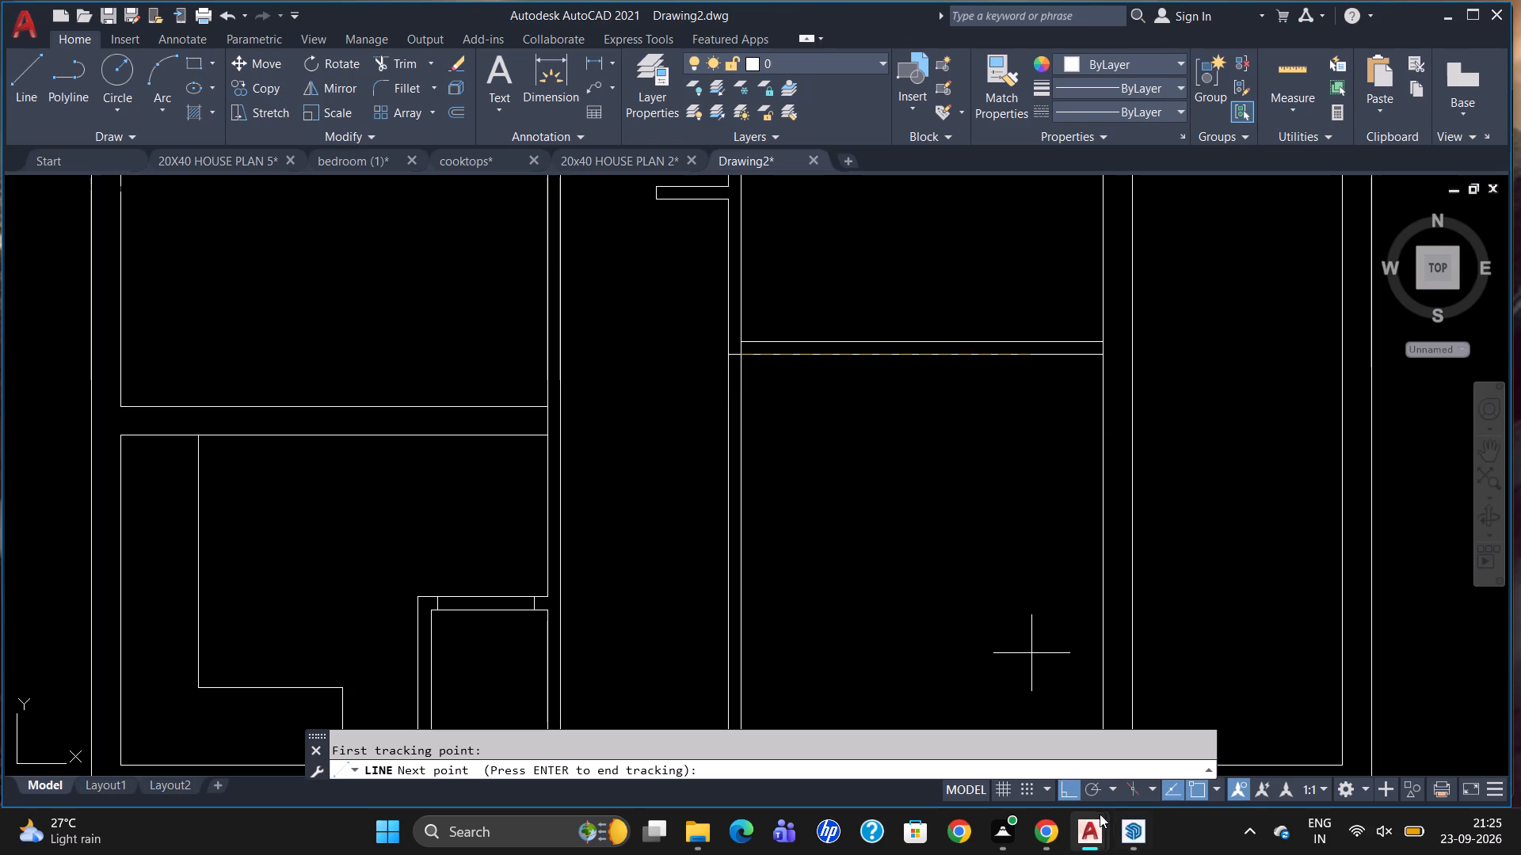
pyautogui.click(1095, 792)
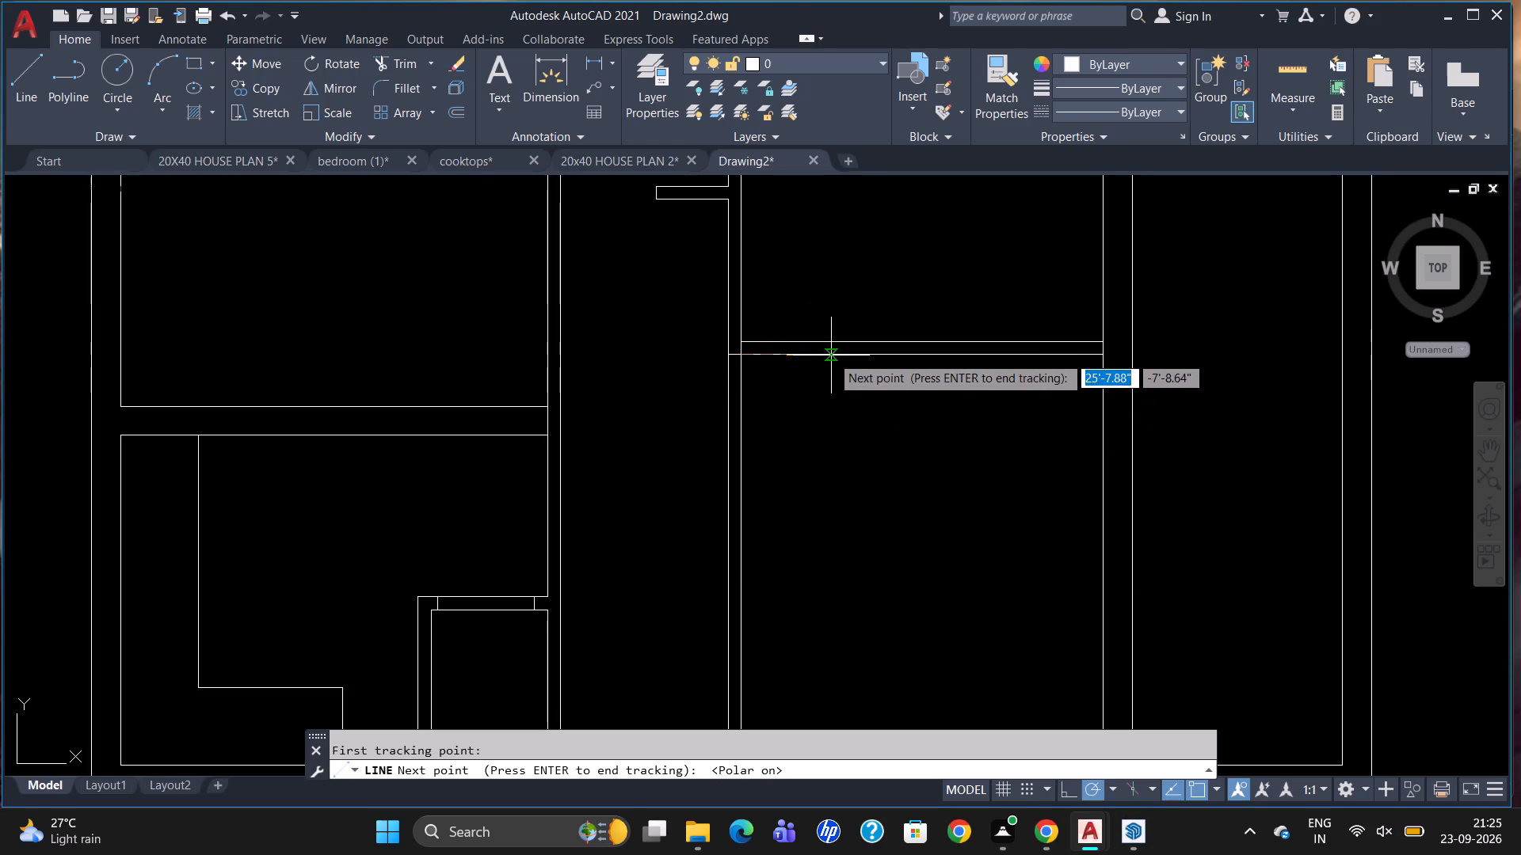
pyautogui.write("3'")
pyautogui.press('Return')
pyautogui.press('Return')
pyautogui.scroll(2, 823, 347)
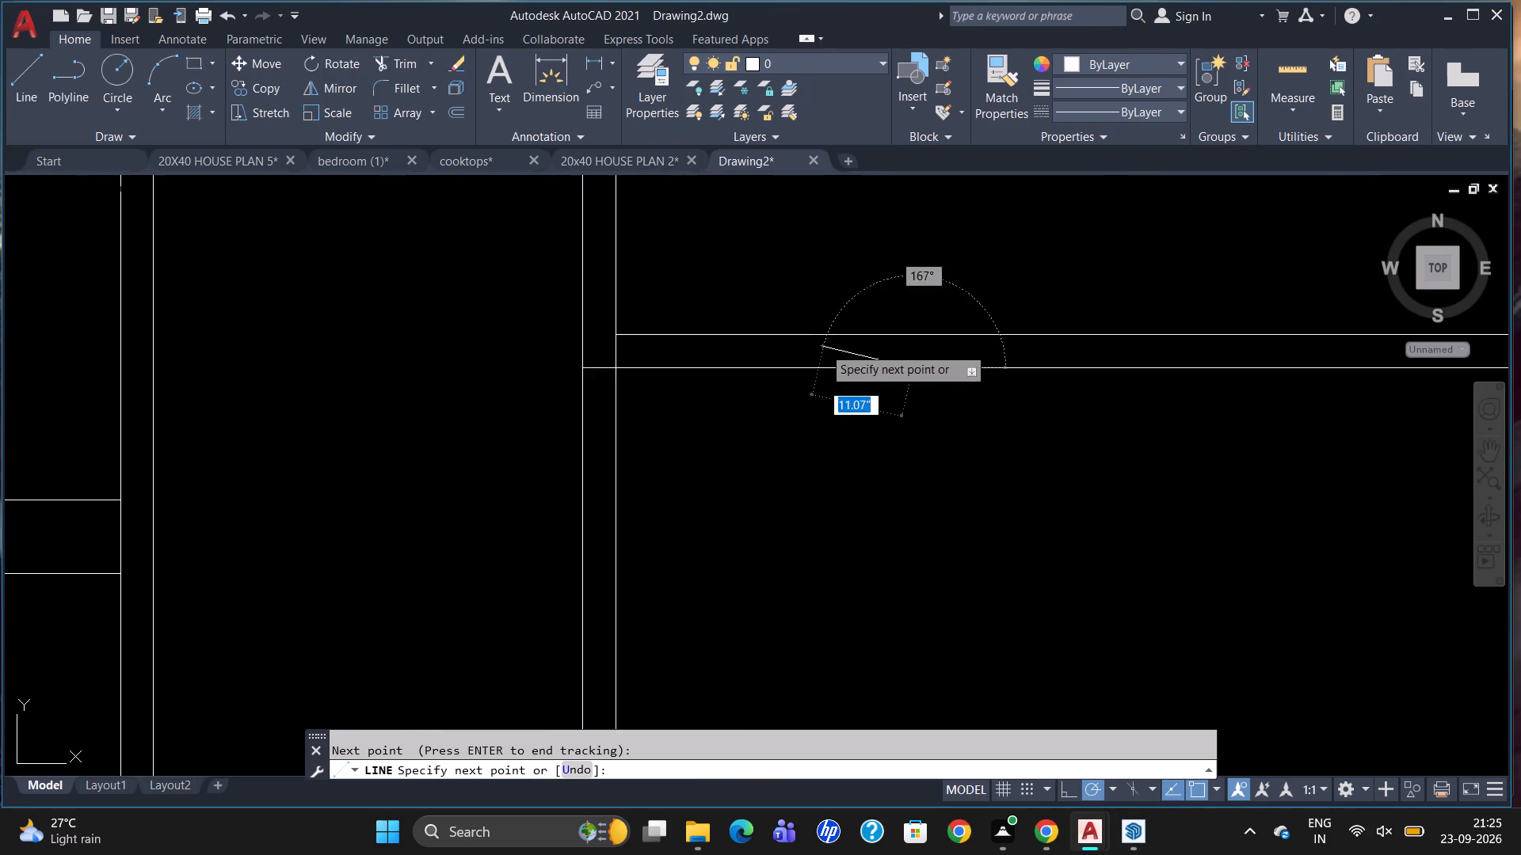
pyautogui.scroll(1, 823, 347)
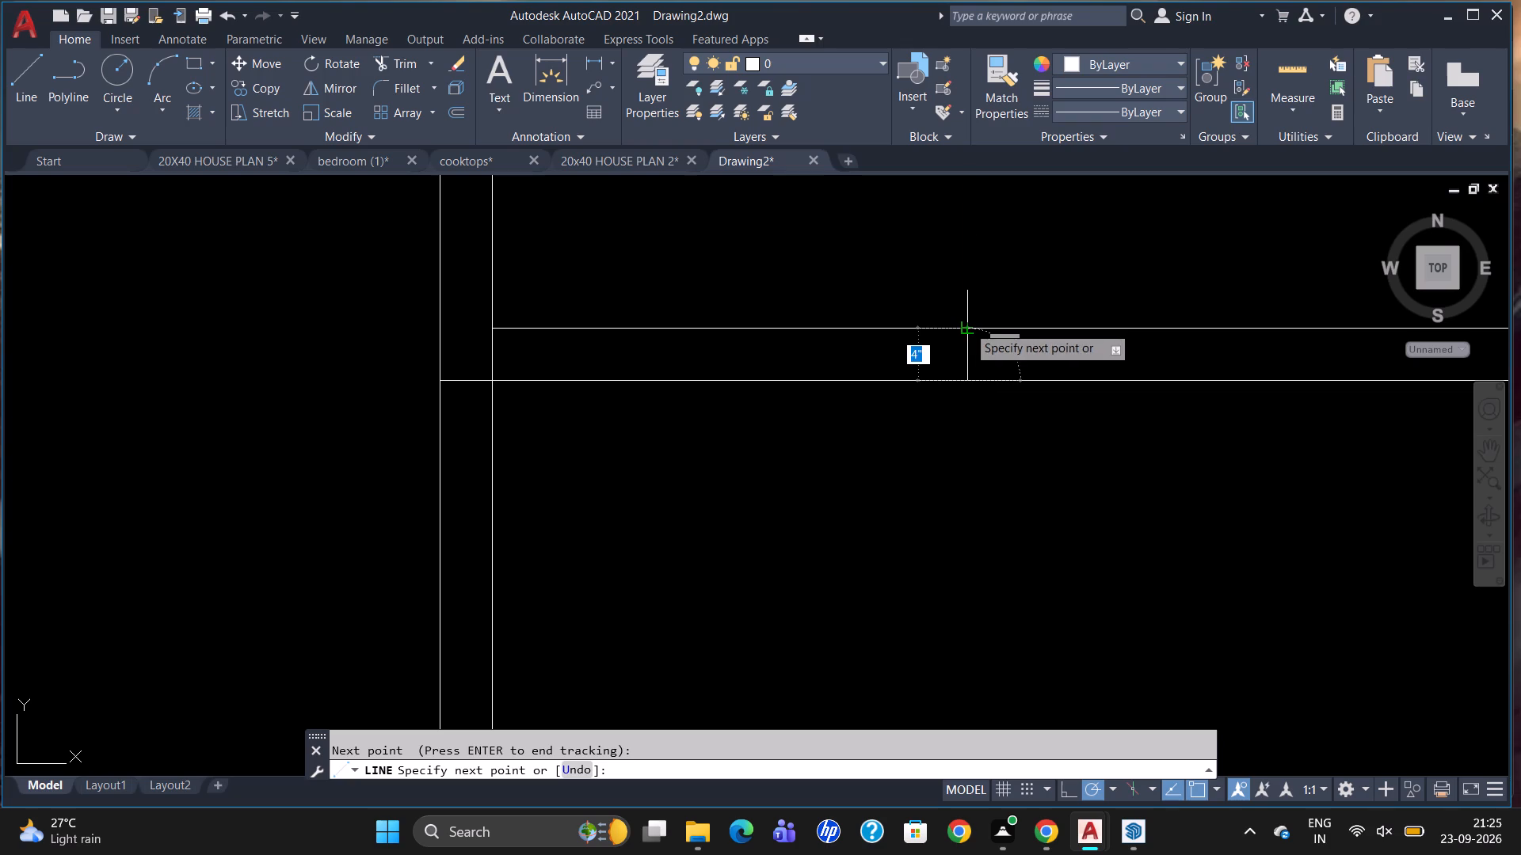
pyautogui.click(963, 324)
pyautogui.press('Escape')
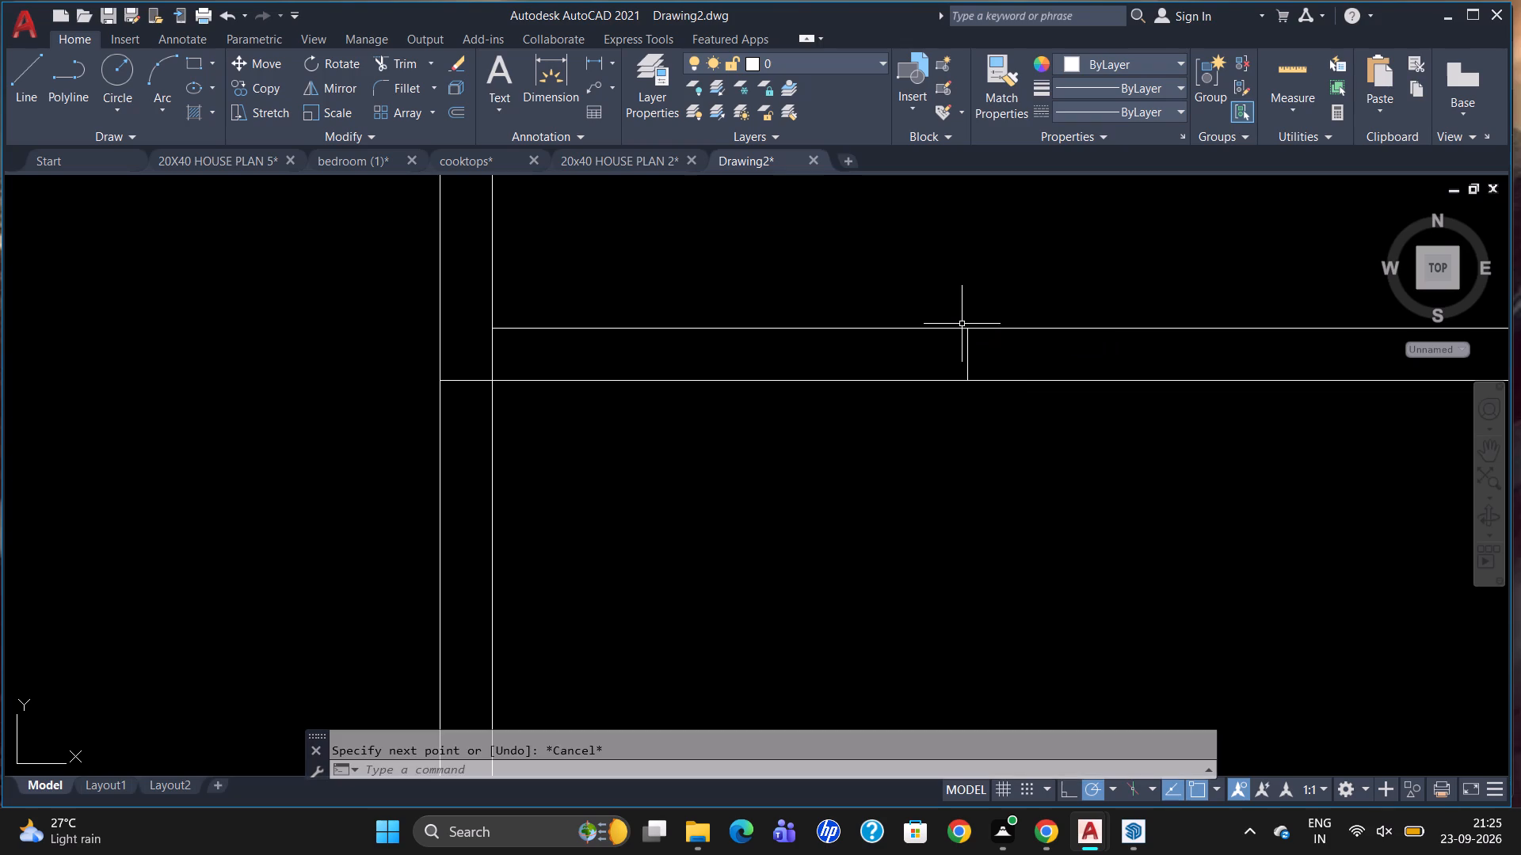
# Trim both lines of the wide room's partition between the corridor's right wall and the new jamb line to make the opening.
pyautogui.write('TR')
pyautogui.press('Return')
pyautogui.press('Return')
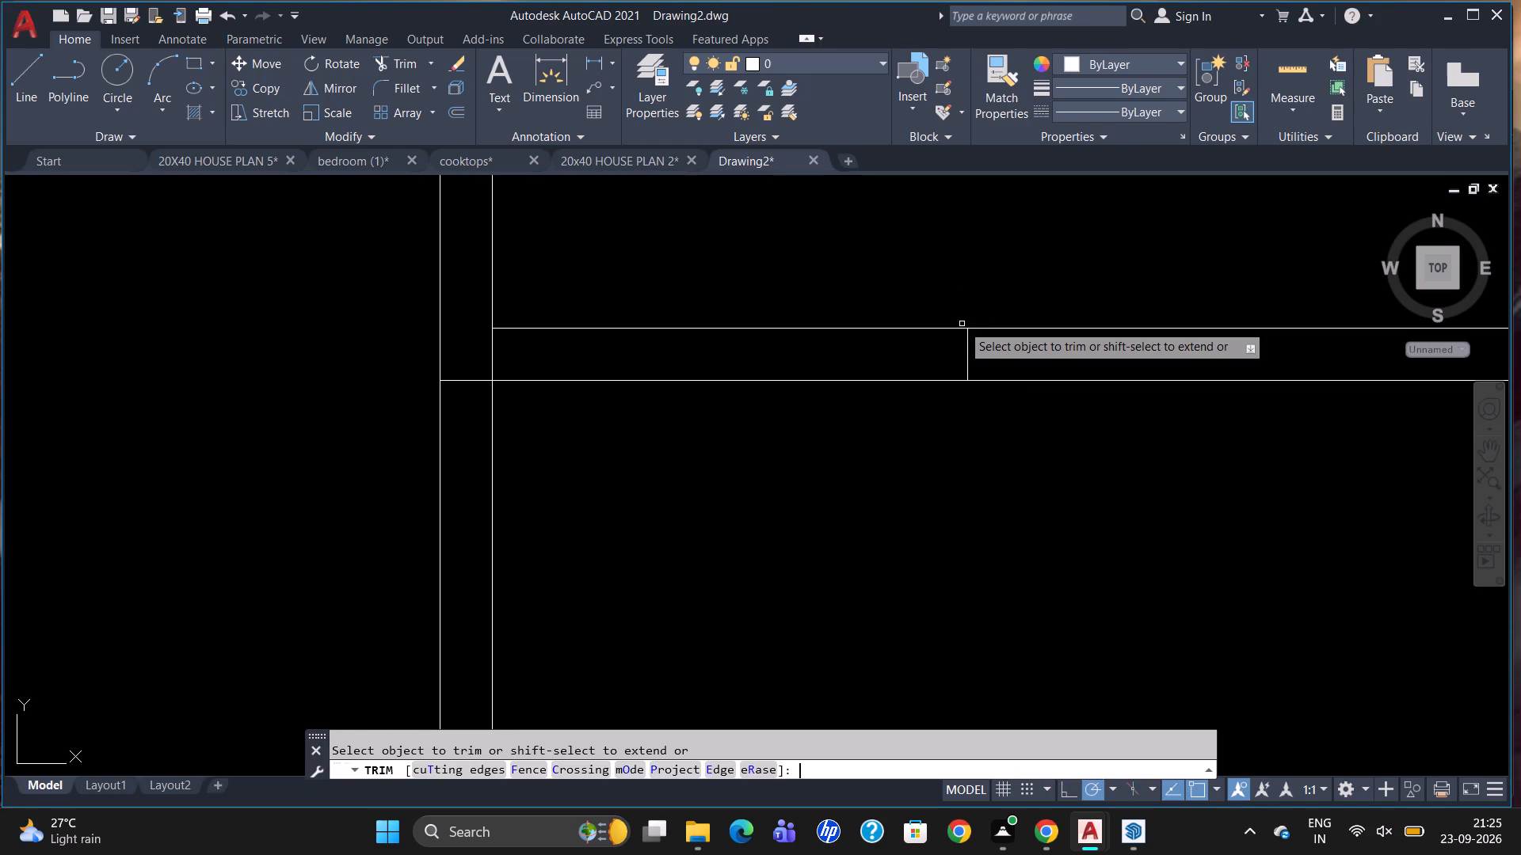
pyautogui.moveTo(821, 259); pyautogui.dragTo(883, 453)
pyautogui.click(882, 452)
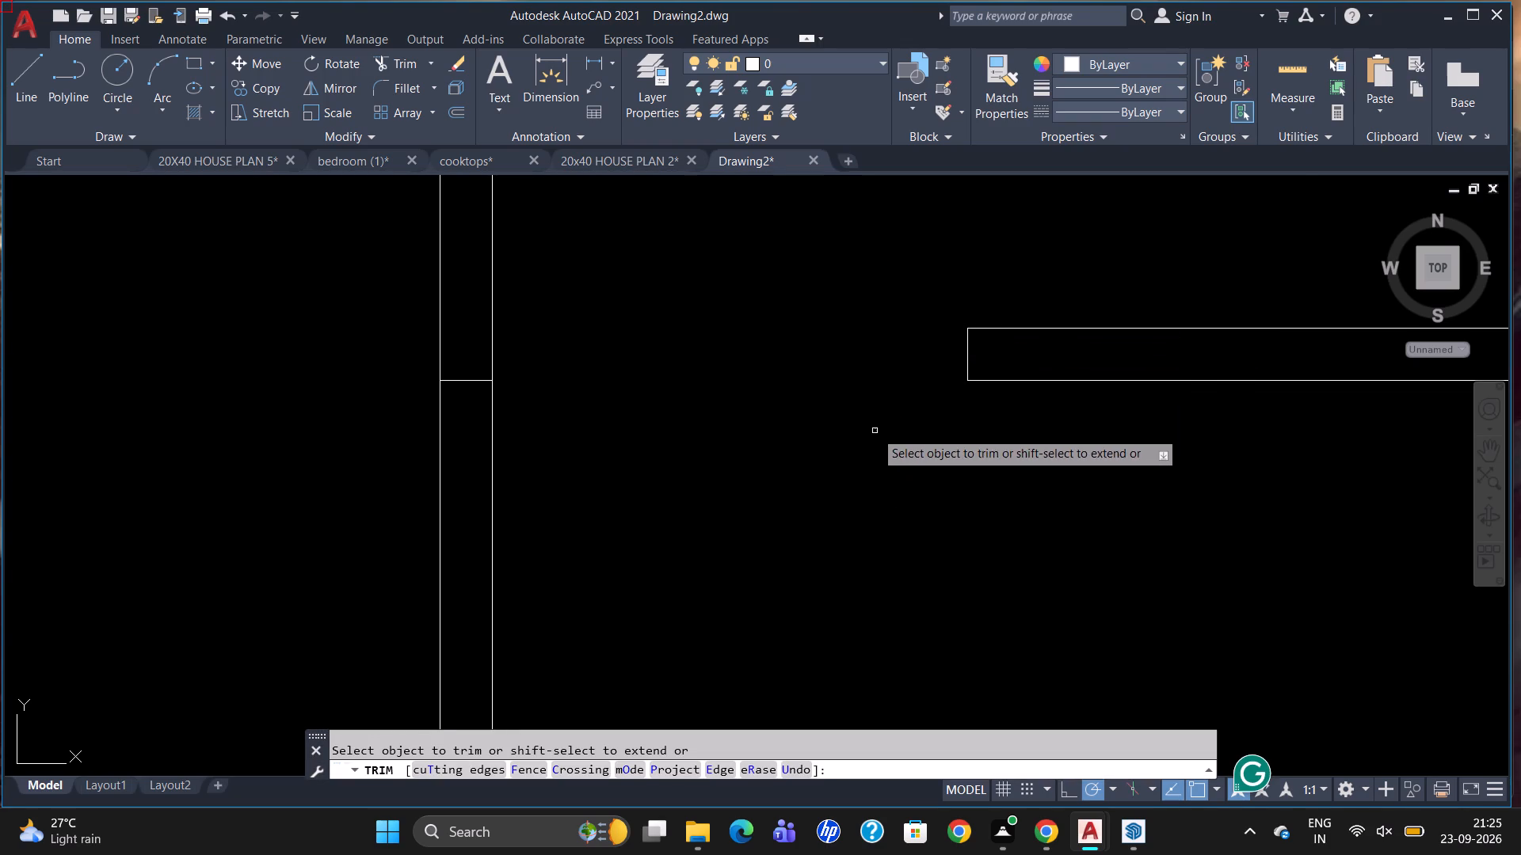
pyautogui.scroll(-2, 875, 431)
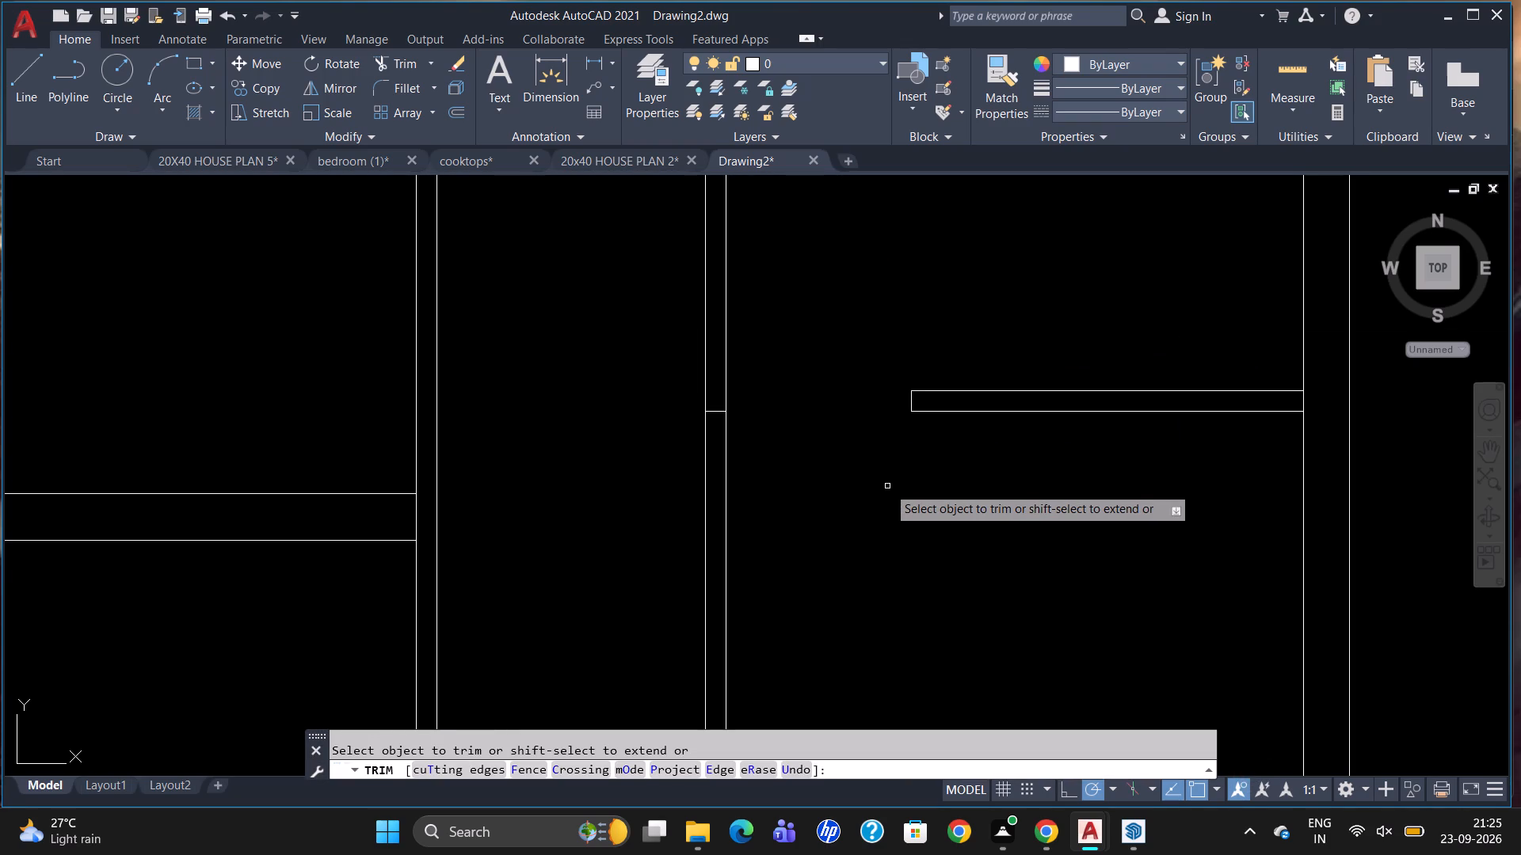
pyautogui.press('Escape')
# Trim the wide room's right wall line between the two partition lines so the partition joins the wall openly.
pyautogui.scroll(-2, 898, 360)
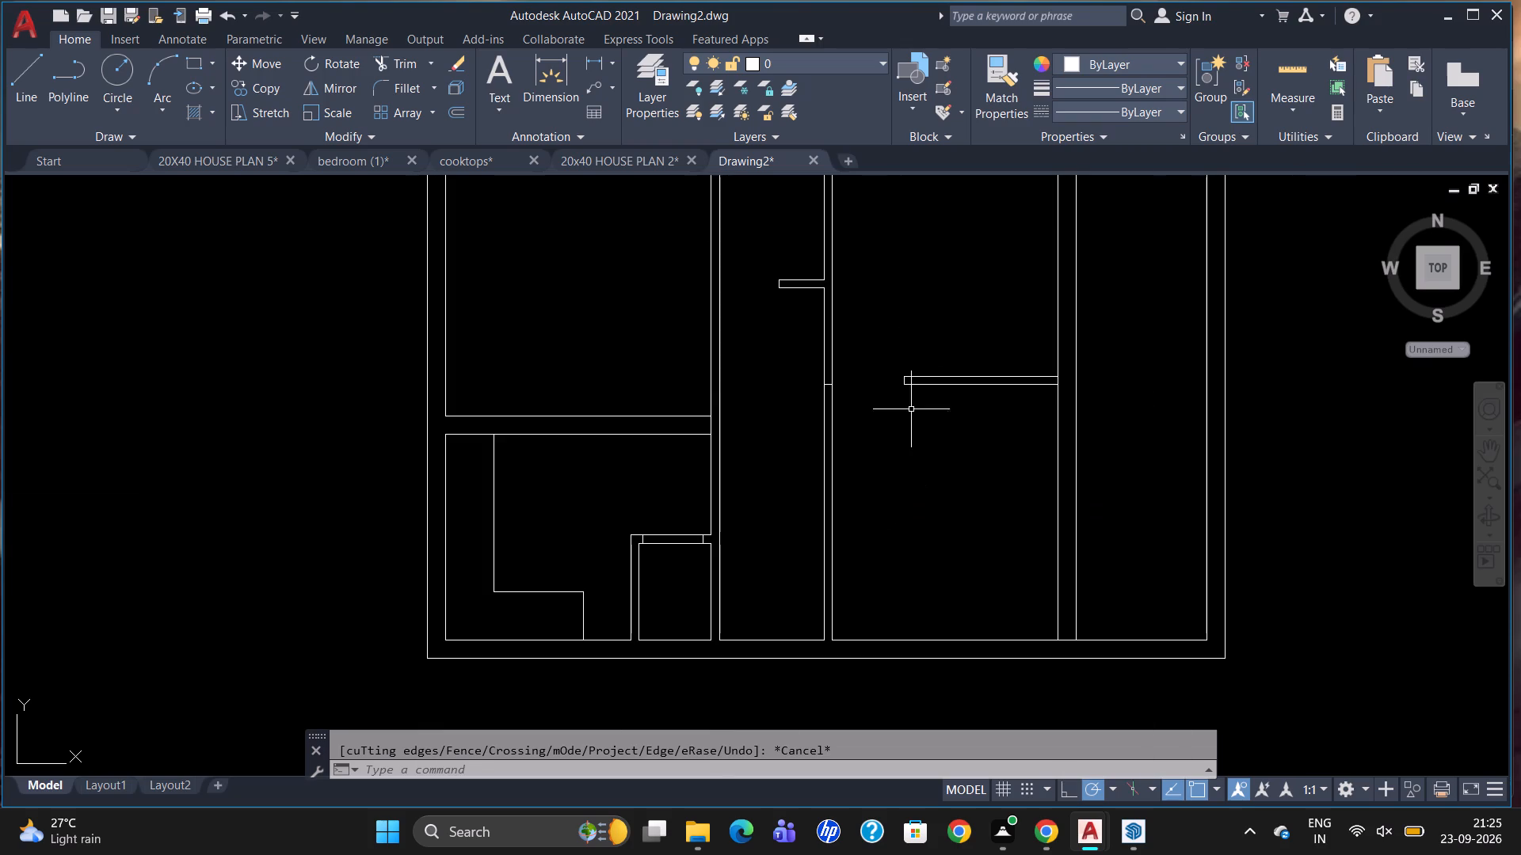
pyautogui.write('TR')
pyautogui.press('Return')
pyautogui.press('Return')
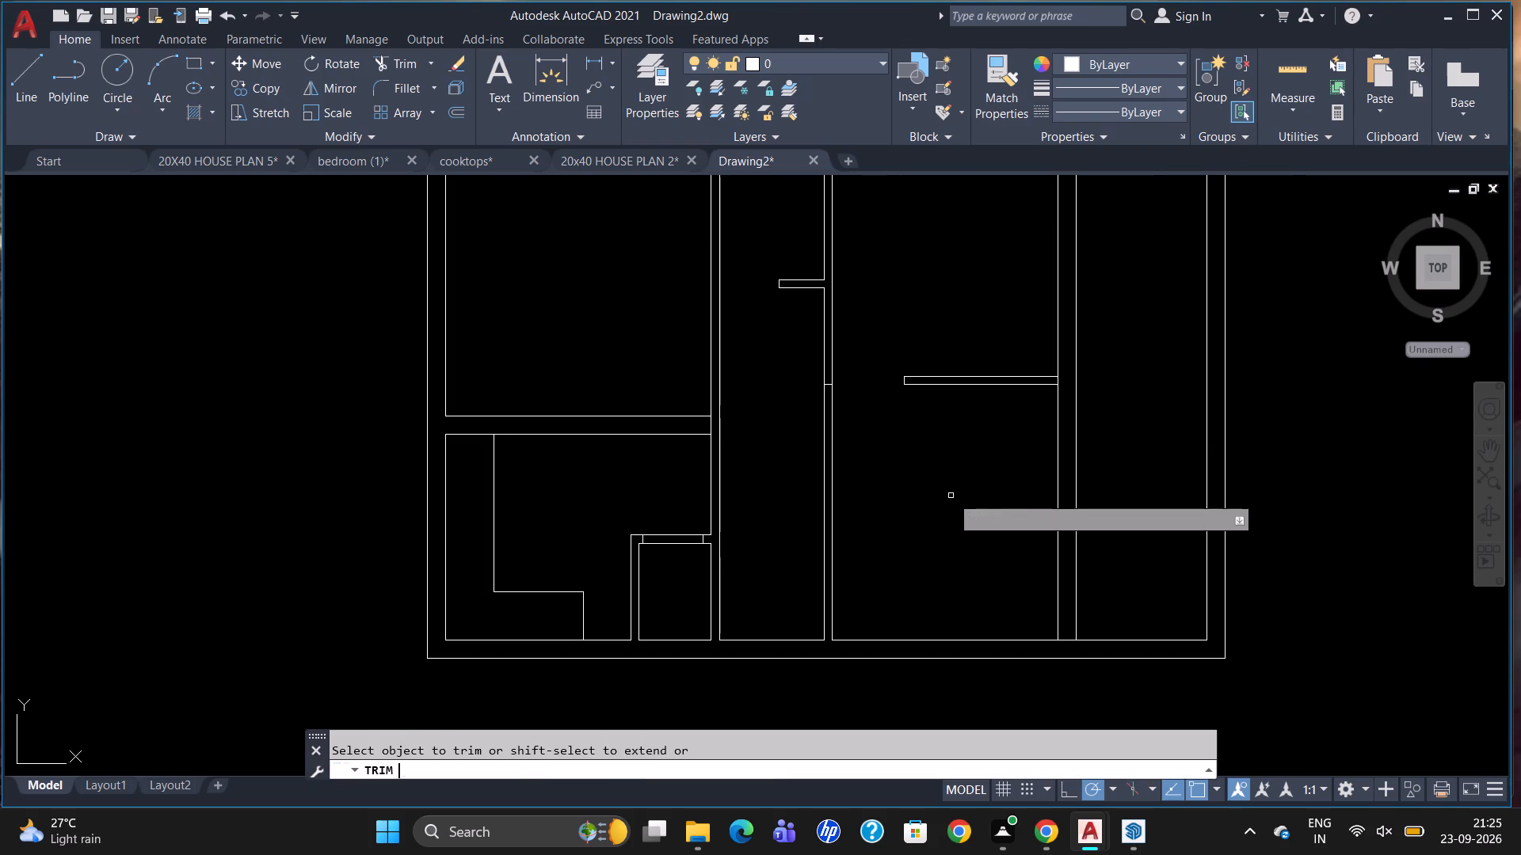
pyautogui.scroll(2, 1031, 348)
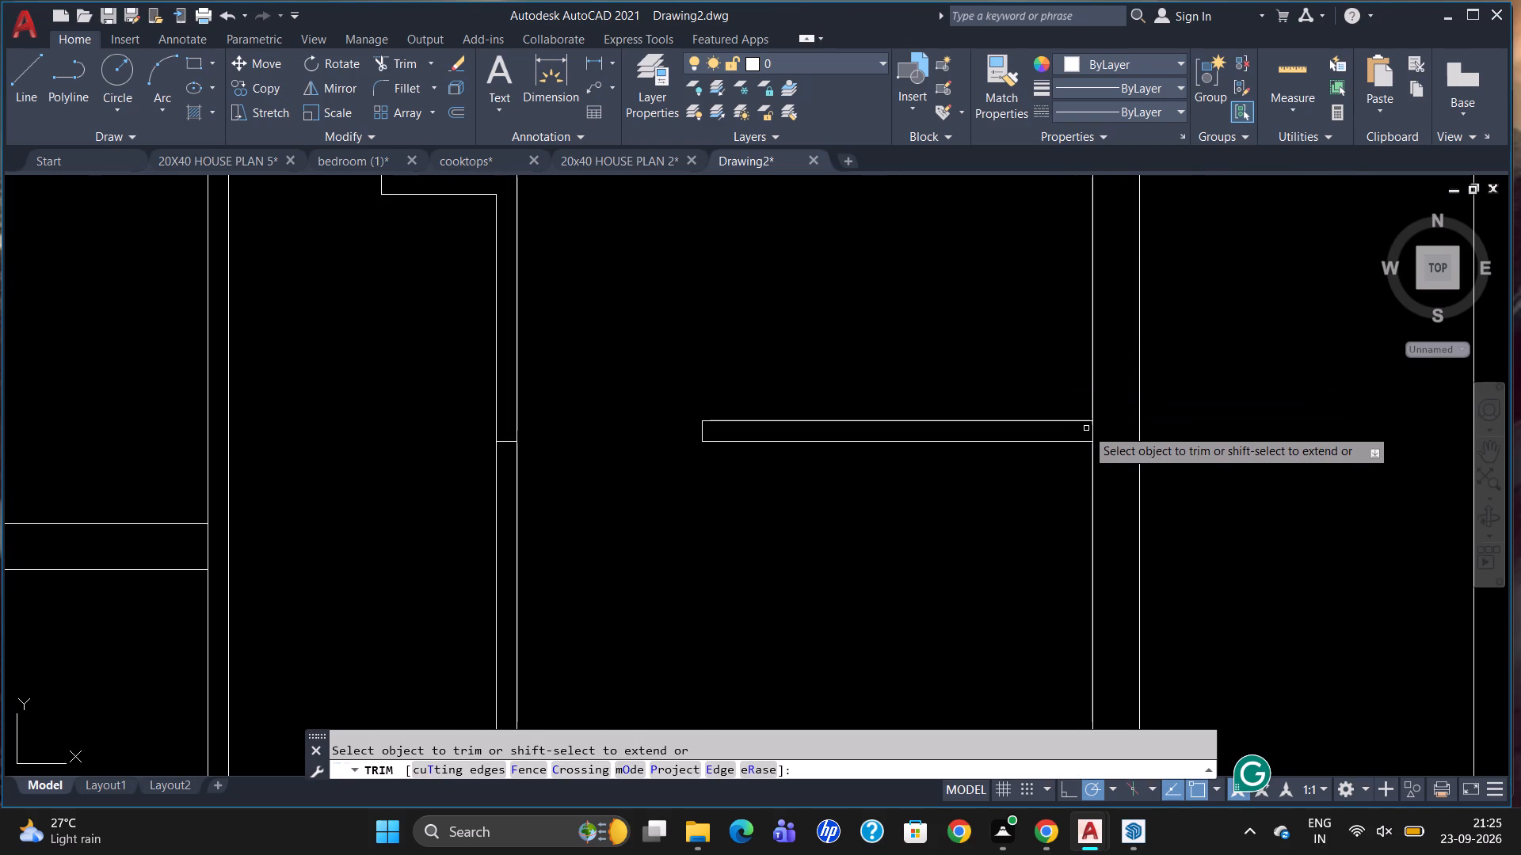
pyautogui.click(1089, 428)
pyautogui.click(1093, 428)
pyautogui.click(1093, 428)
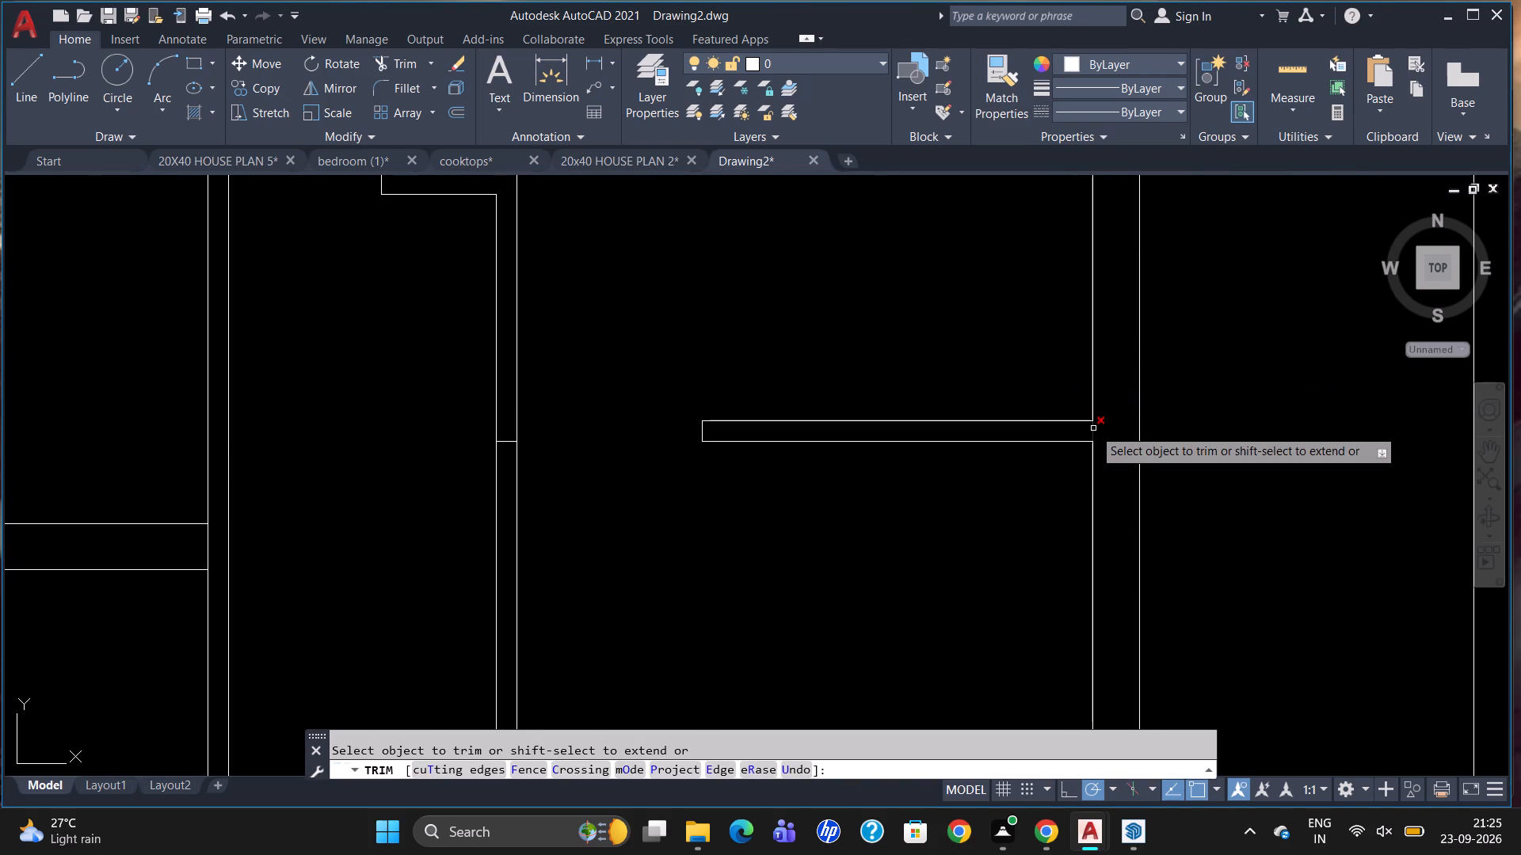
pyautogui.scroll(-2, 1115, 332)
pyautogui.scroll(2, 1120, 373)
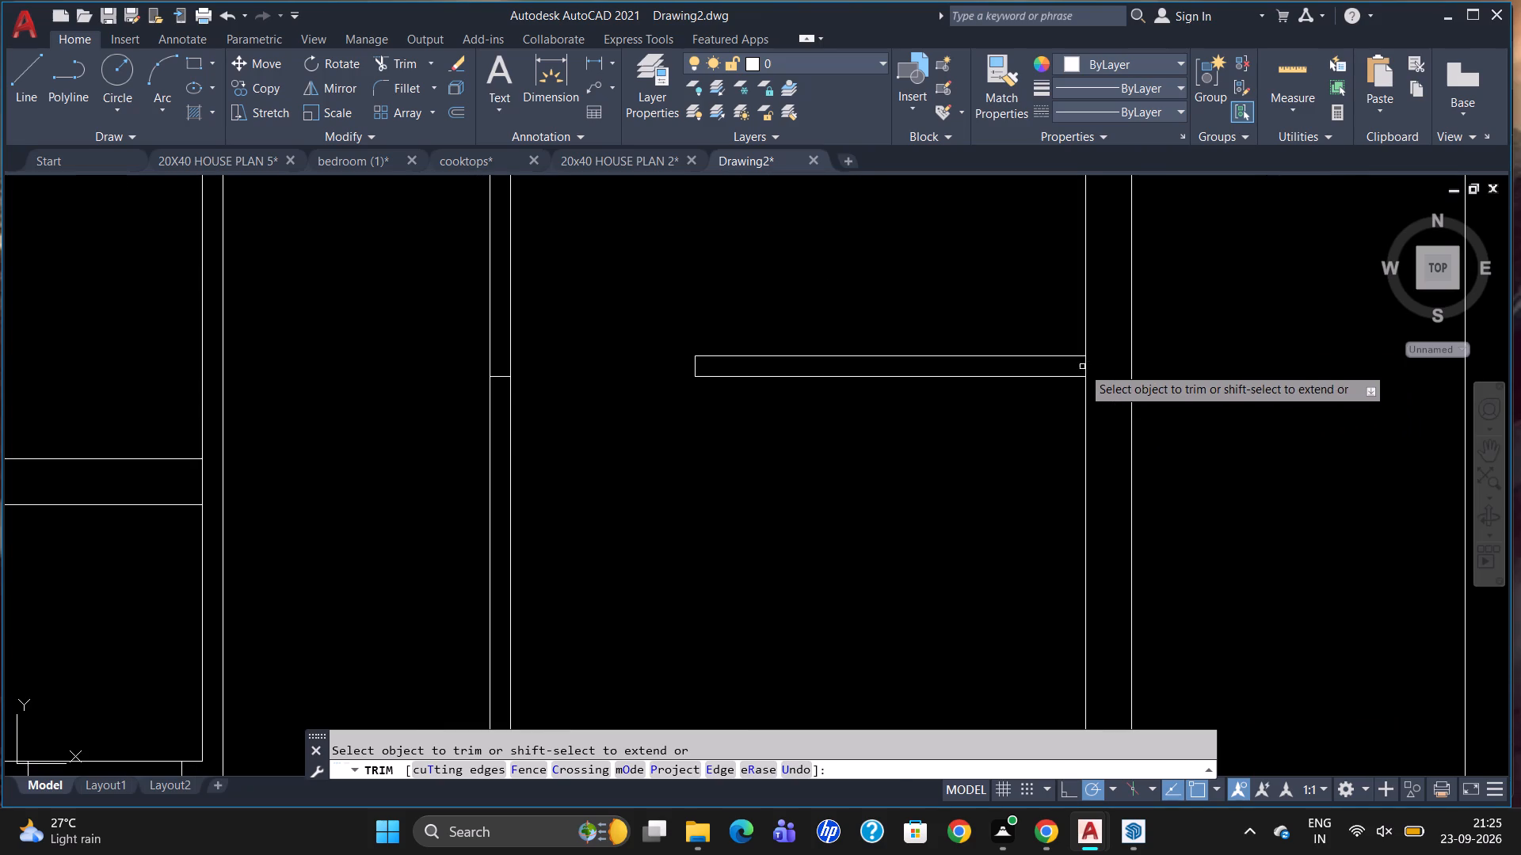
pyautogui.click(1082, 367)
pyautogui.click(1085, 367)
pyautogui.click(1085, 367)
pyautogui.scroll(-2, 1133, 383)
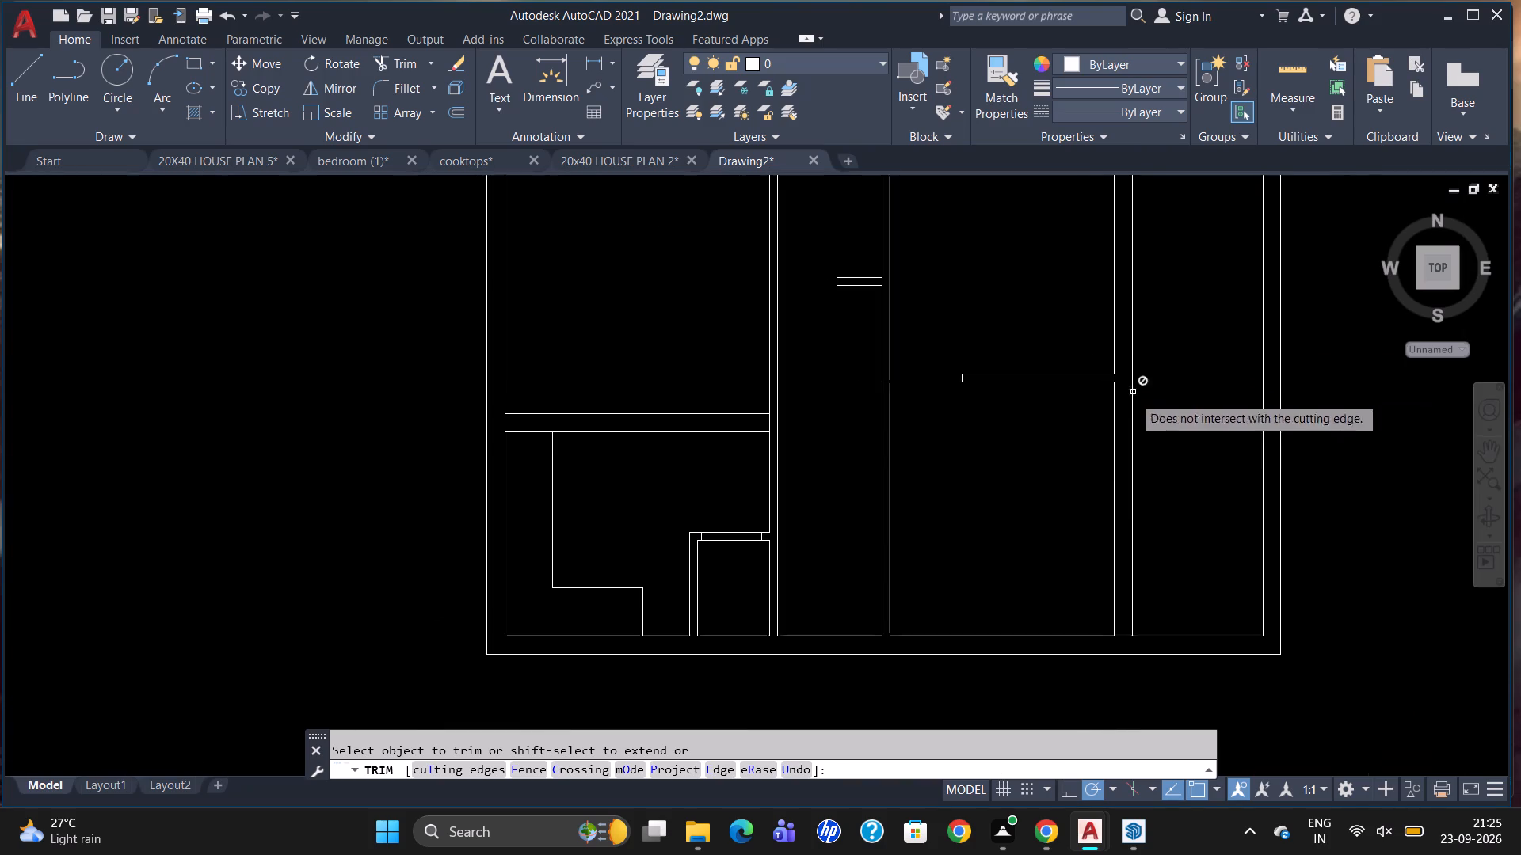
pyautogui.press('Escape')
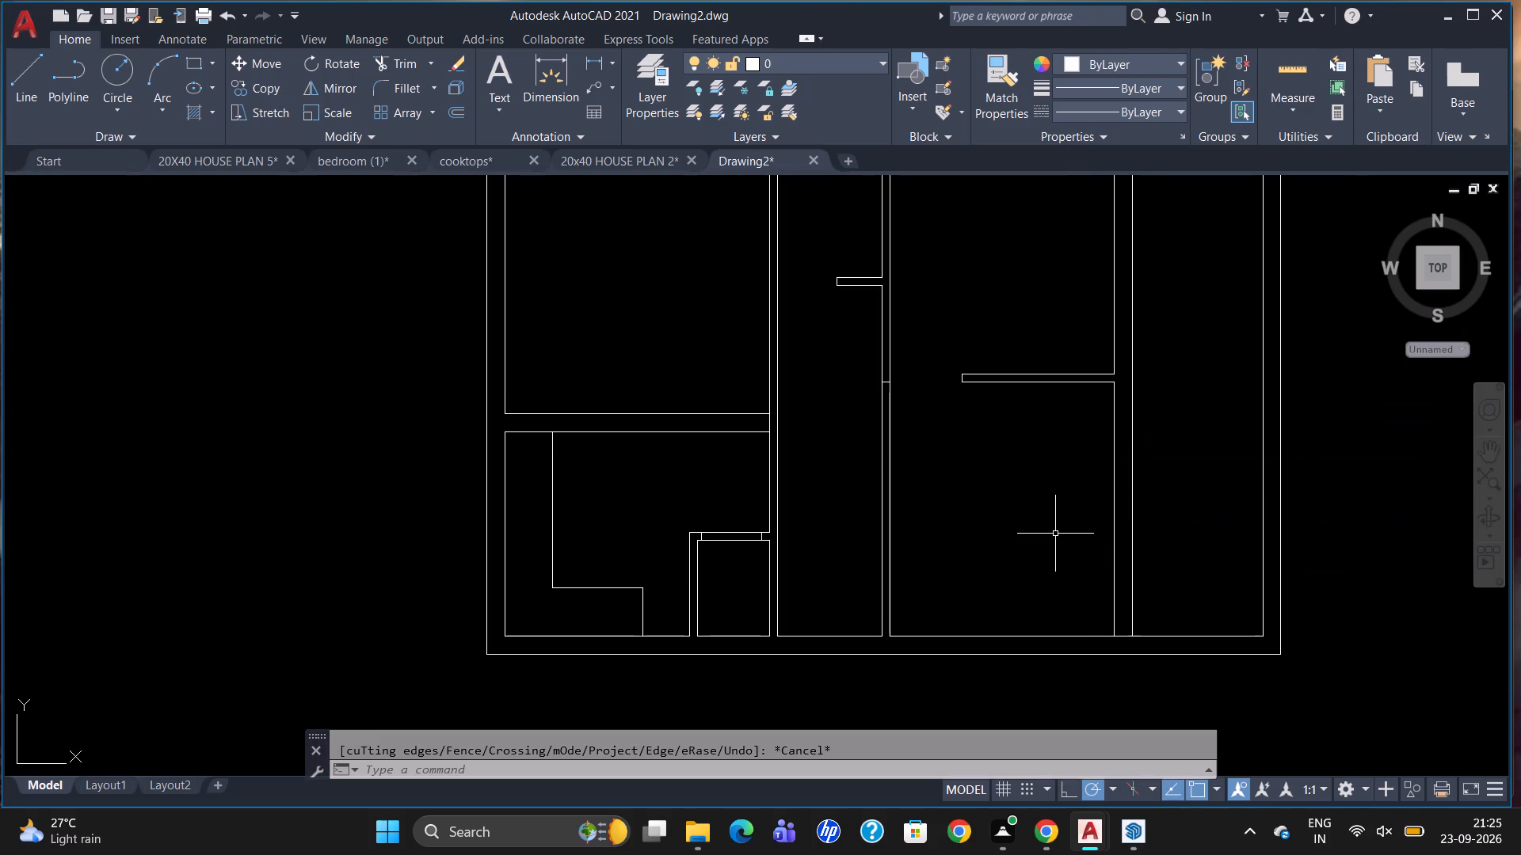
# Draw a jamb line across the wall between the wide room and the far-right room, 4' above the bottom inner wall line.
pyautogui.scroll(-1, 1052, 546)
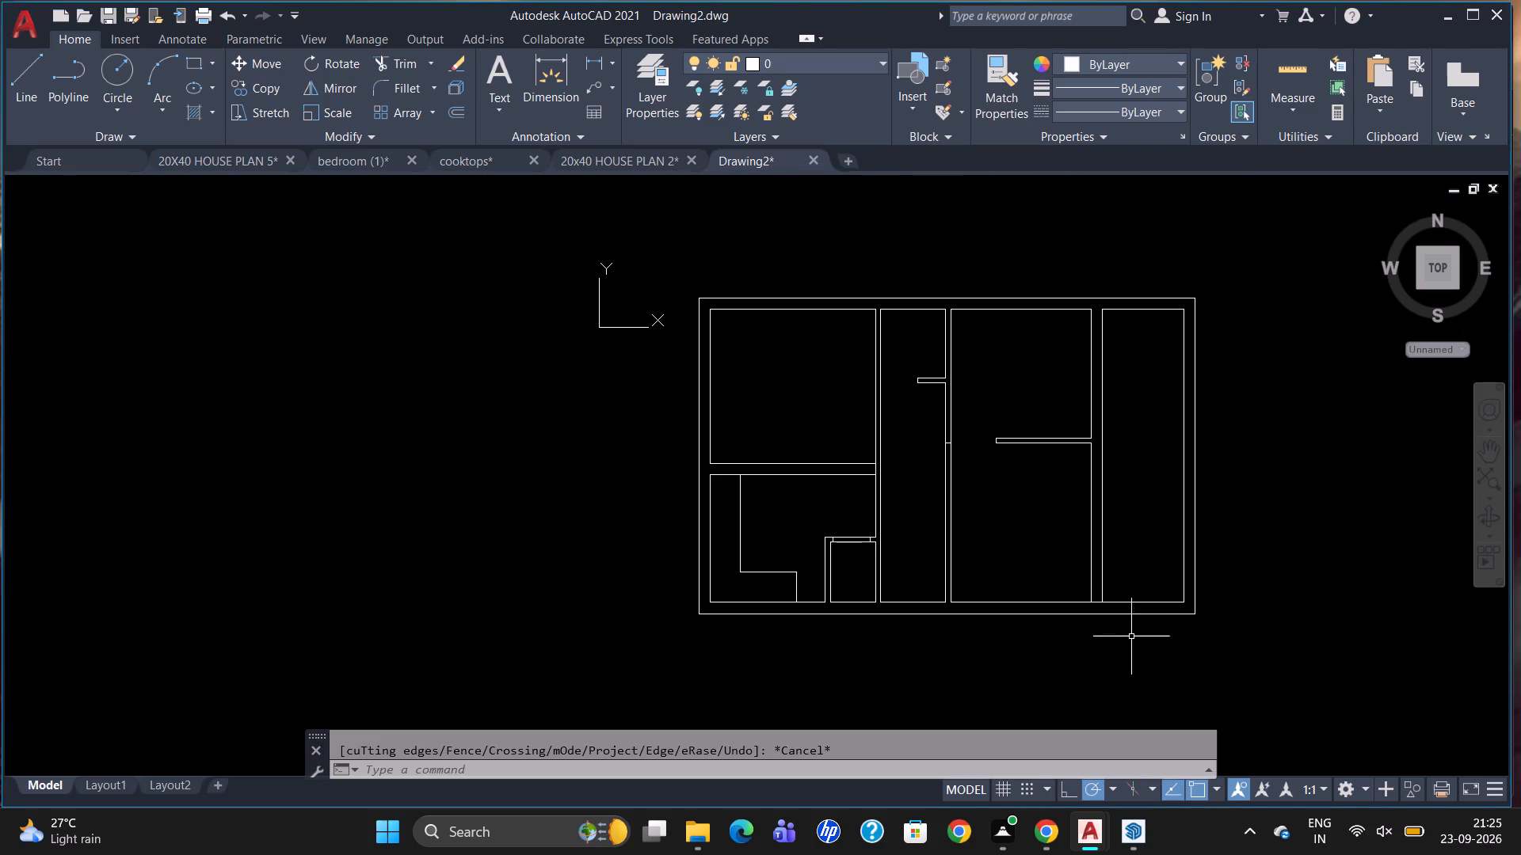
pyautogui.scroll(1, 1142, 618)
pyautogui.press('l')
pyautogui.press('Return')
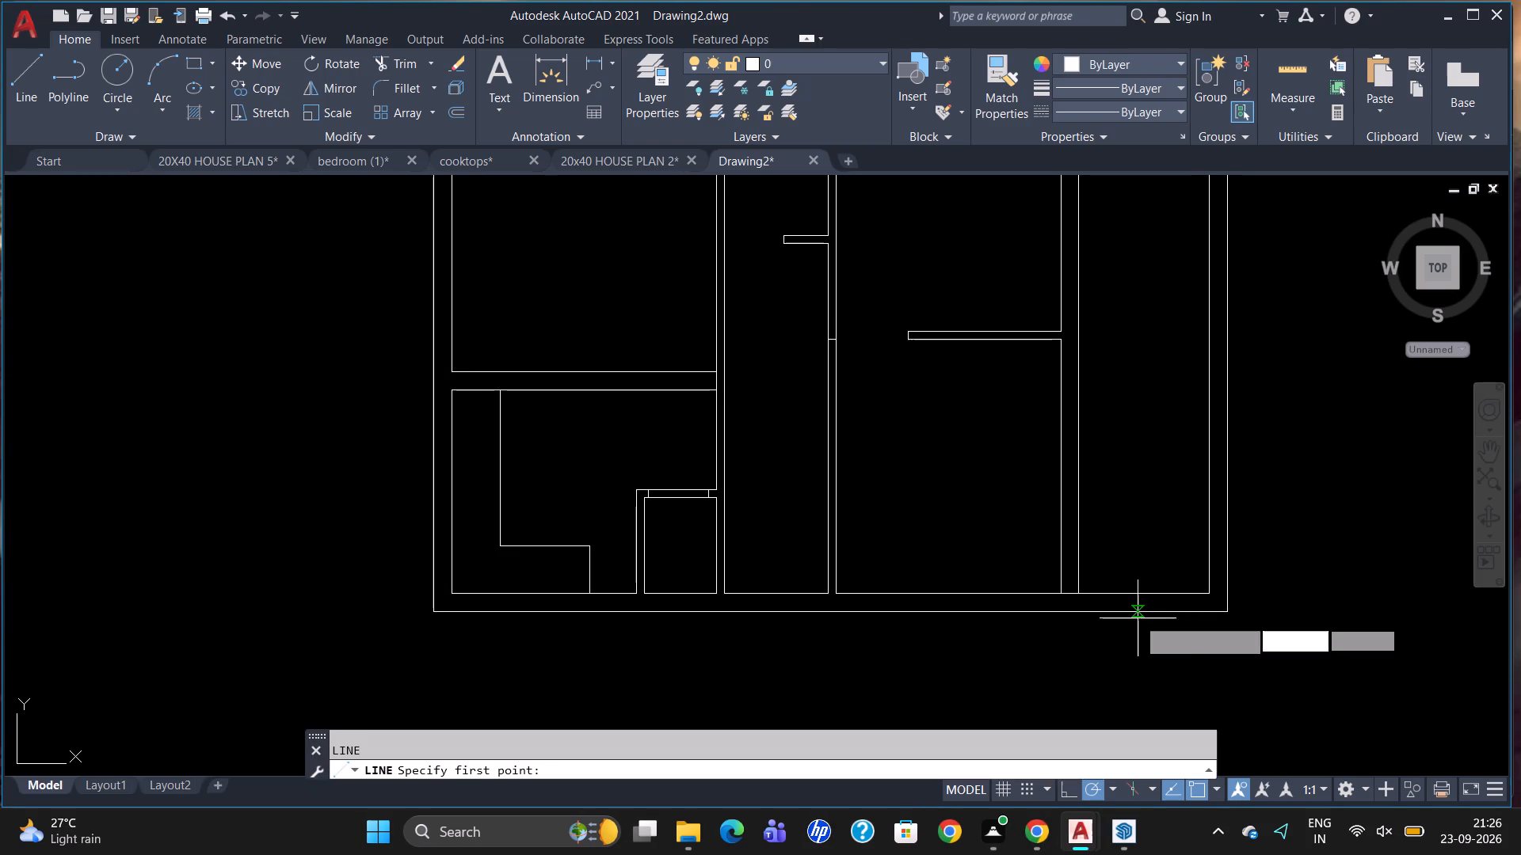
pyautogui.write('TL')
pyautogui.press('BackSpace')
pyautogui.press('k')
pyautogui.press('Return')
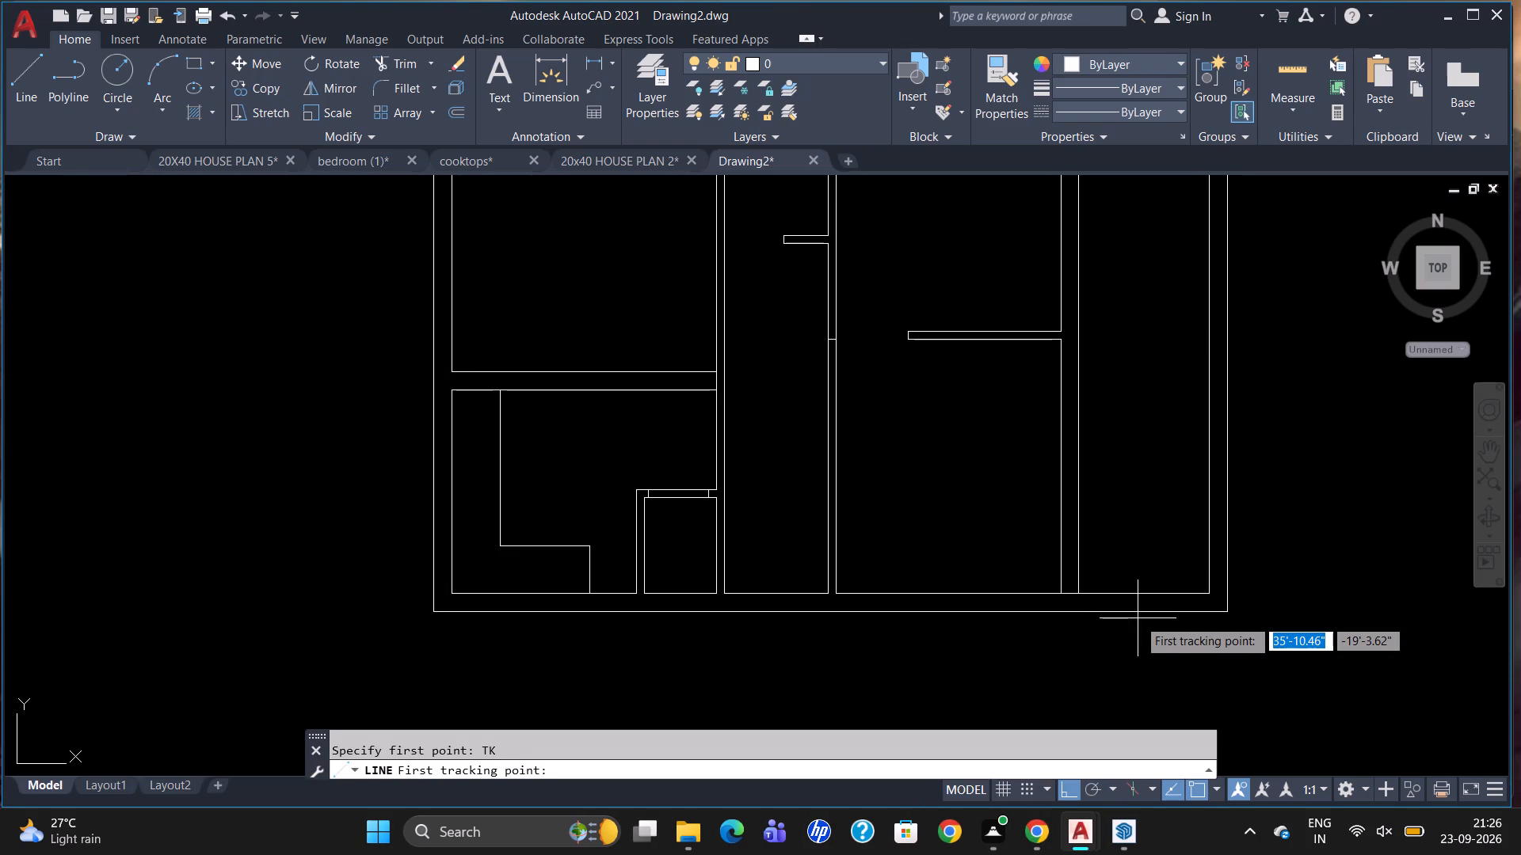
pyautogui.click(1077, 595)
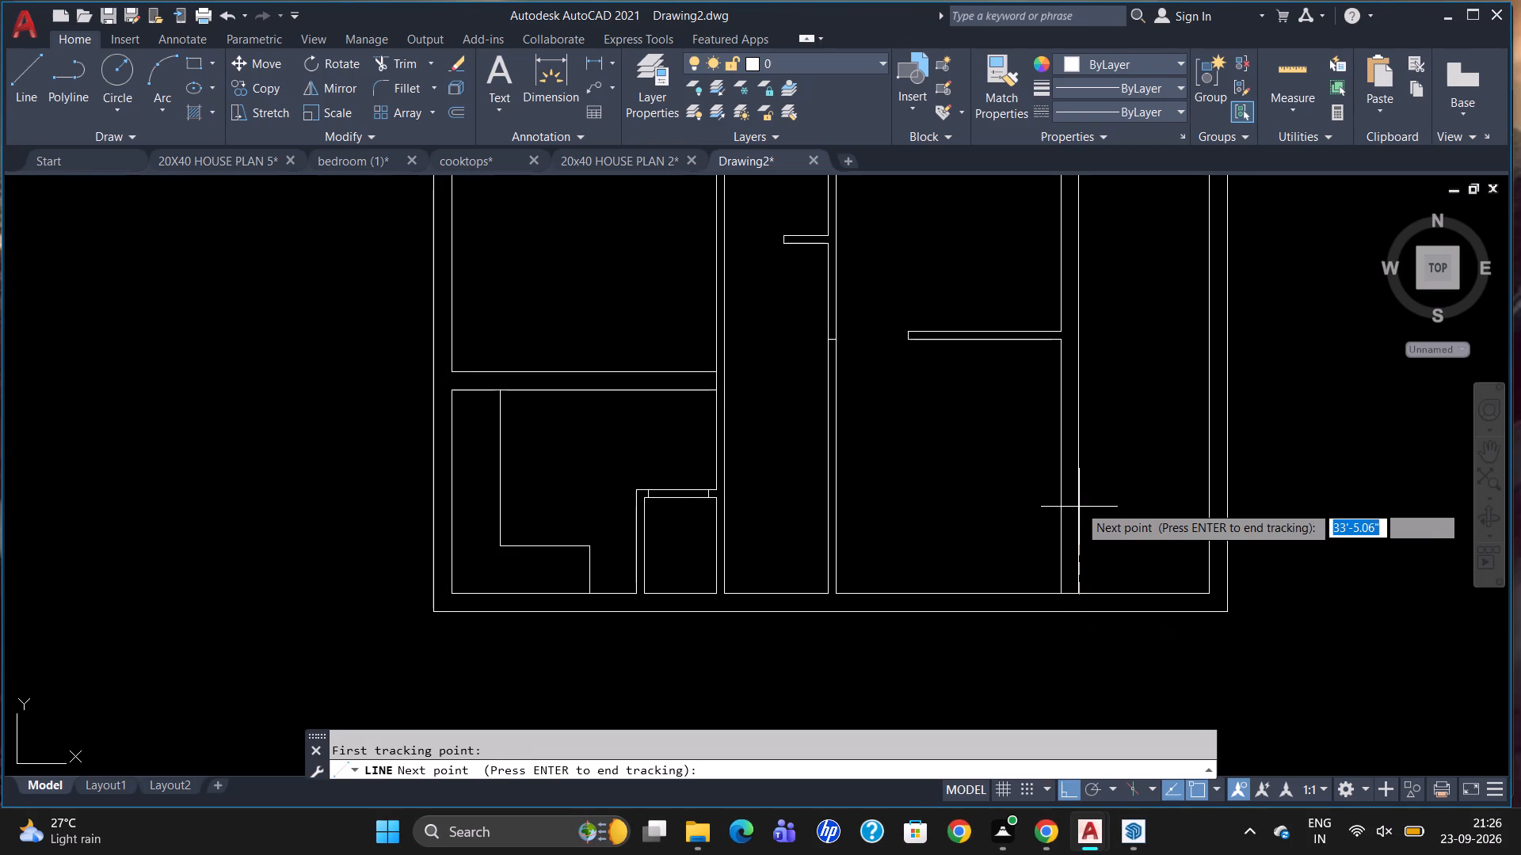
pyautogui.write("4'")
pyautogui.press('Return')
pyautogui.press('Return')
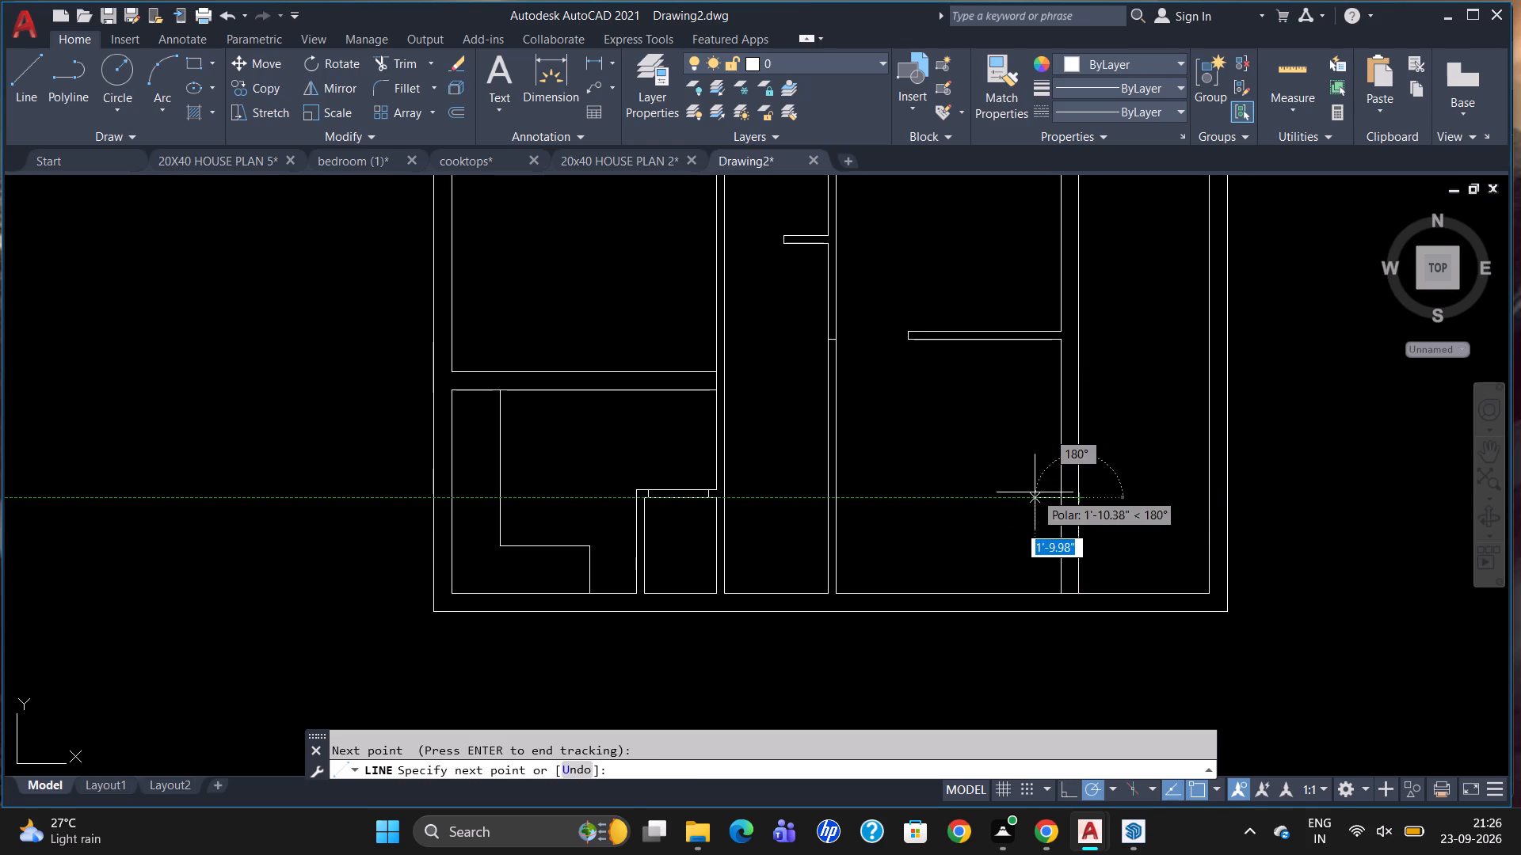
pyautogui.click(1063, 498)
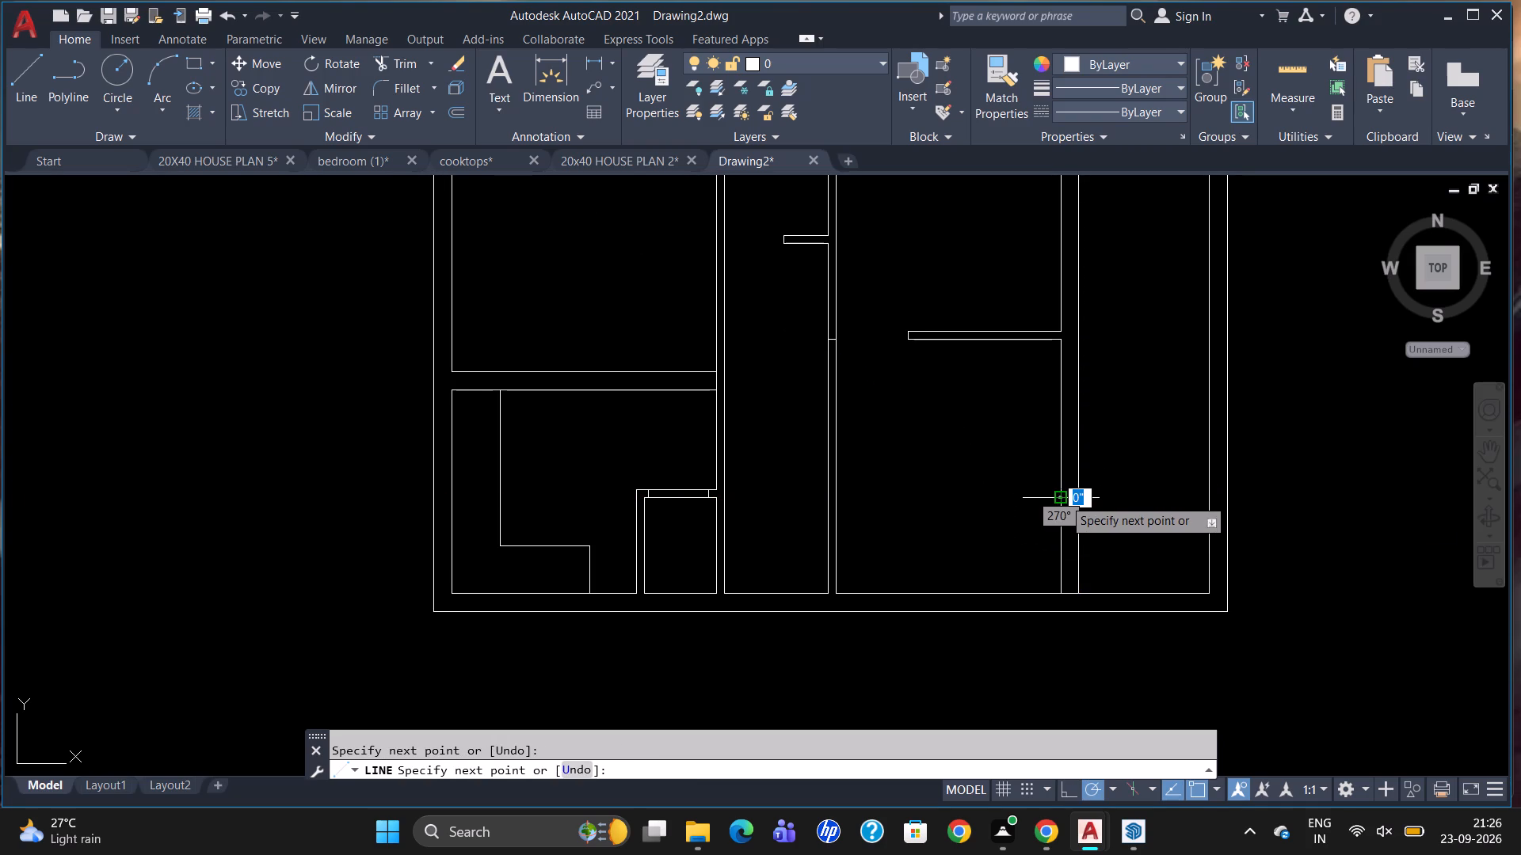
pyautogui.press('Escape')
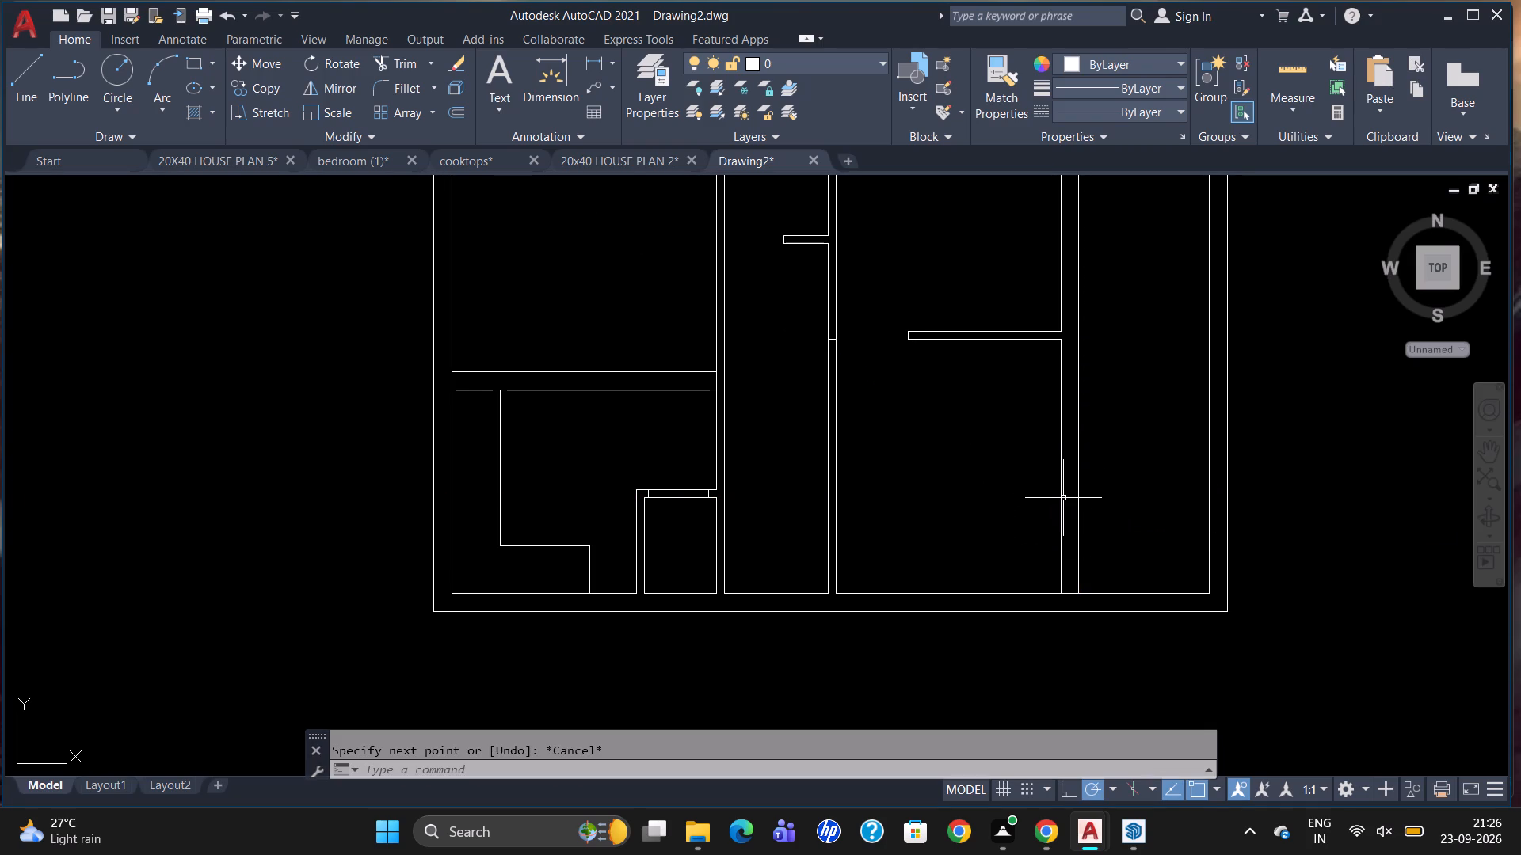
# Trim both lines of that wall below the new jamb line to open the passage into the far-right room.
pyautogui.write('TR')
pyautogui.press('Return')
pyautogui.press('Return')
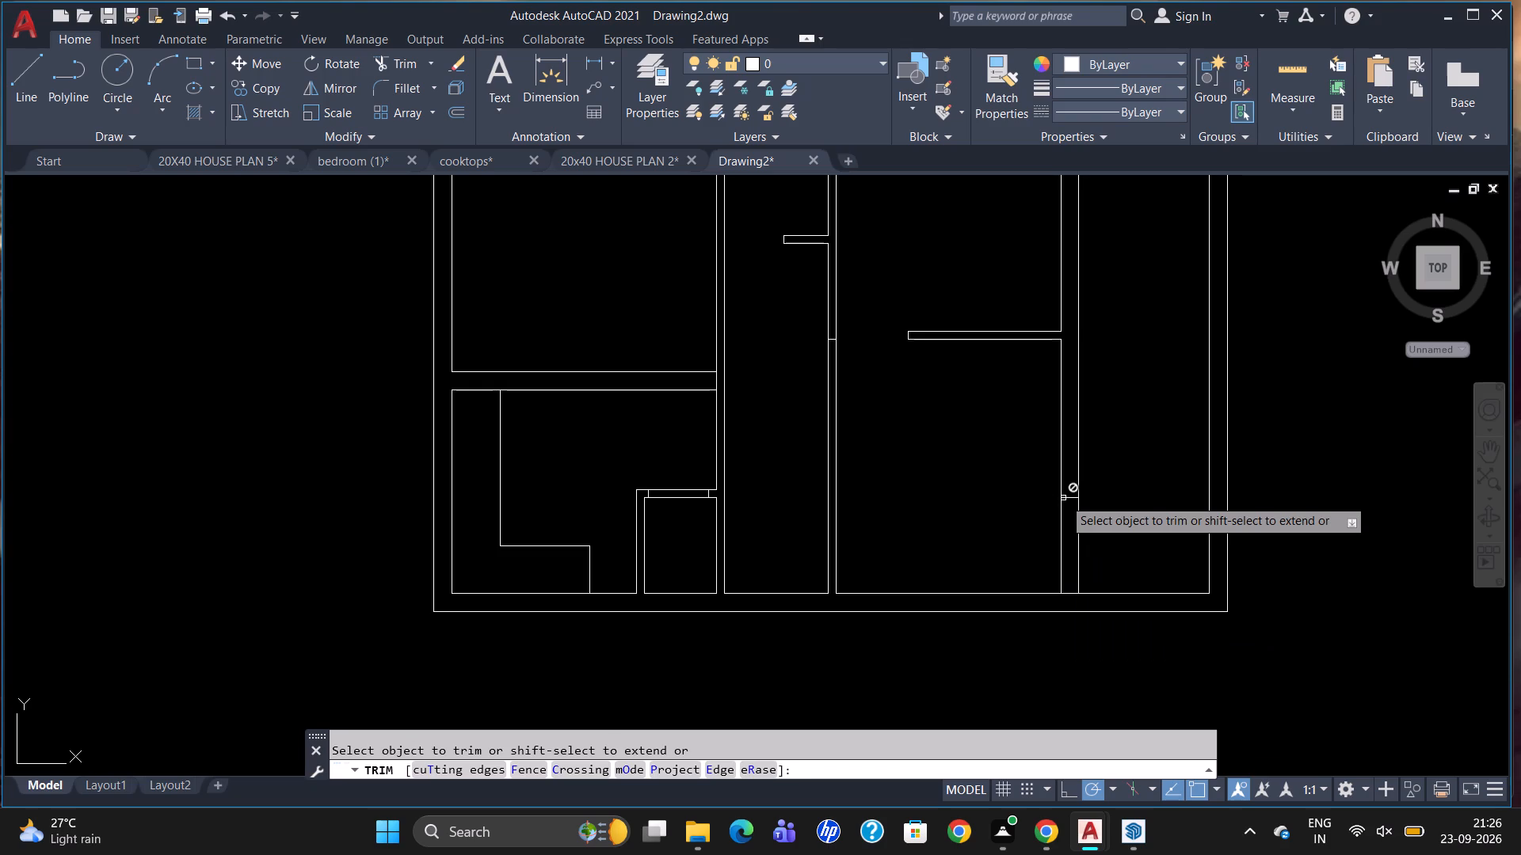
pyautogui.moveTo(1051, 534); pyautogui.dragTo(1071, 548)
pyautogui.click(1078, 546)
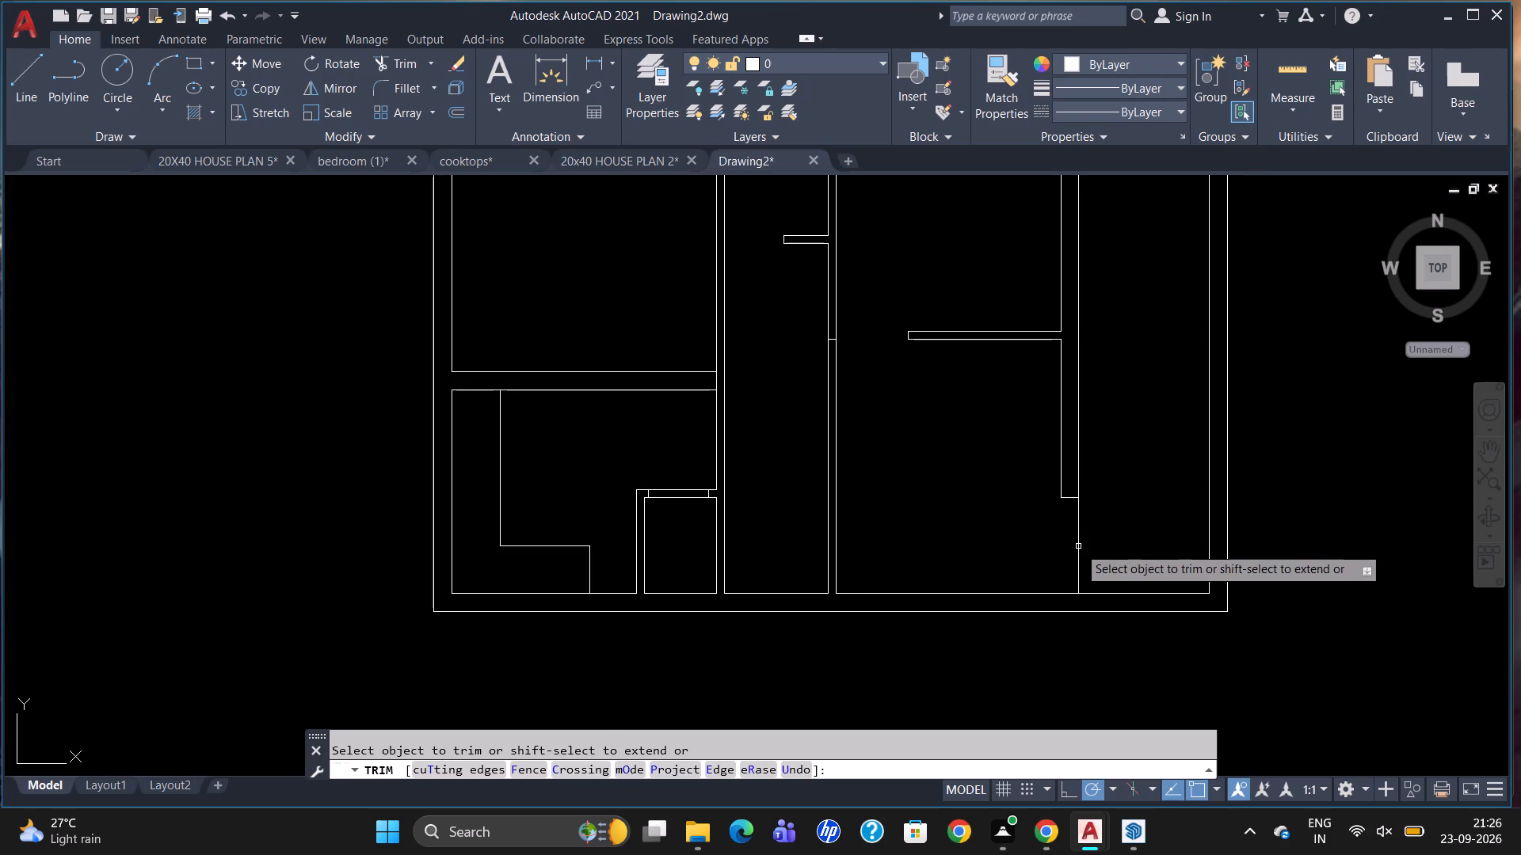
pyautogui.click(1078, 546)
pyautogui.click(1078, 546)
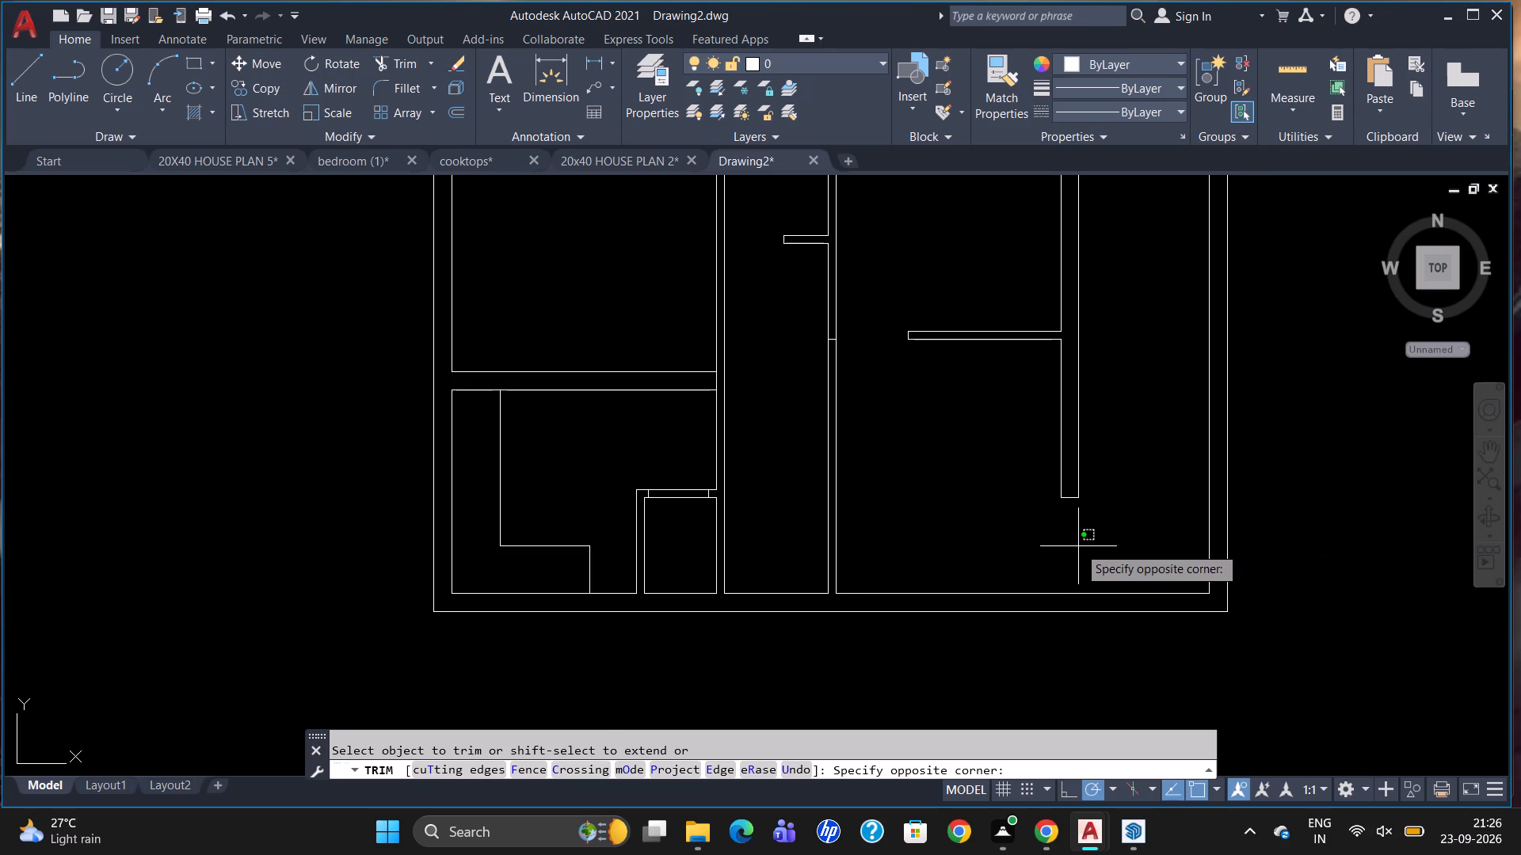
pyautogui.press('Escape')
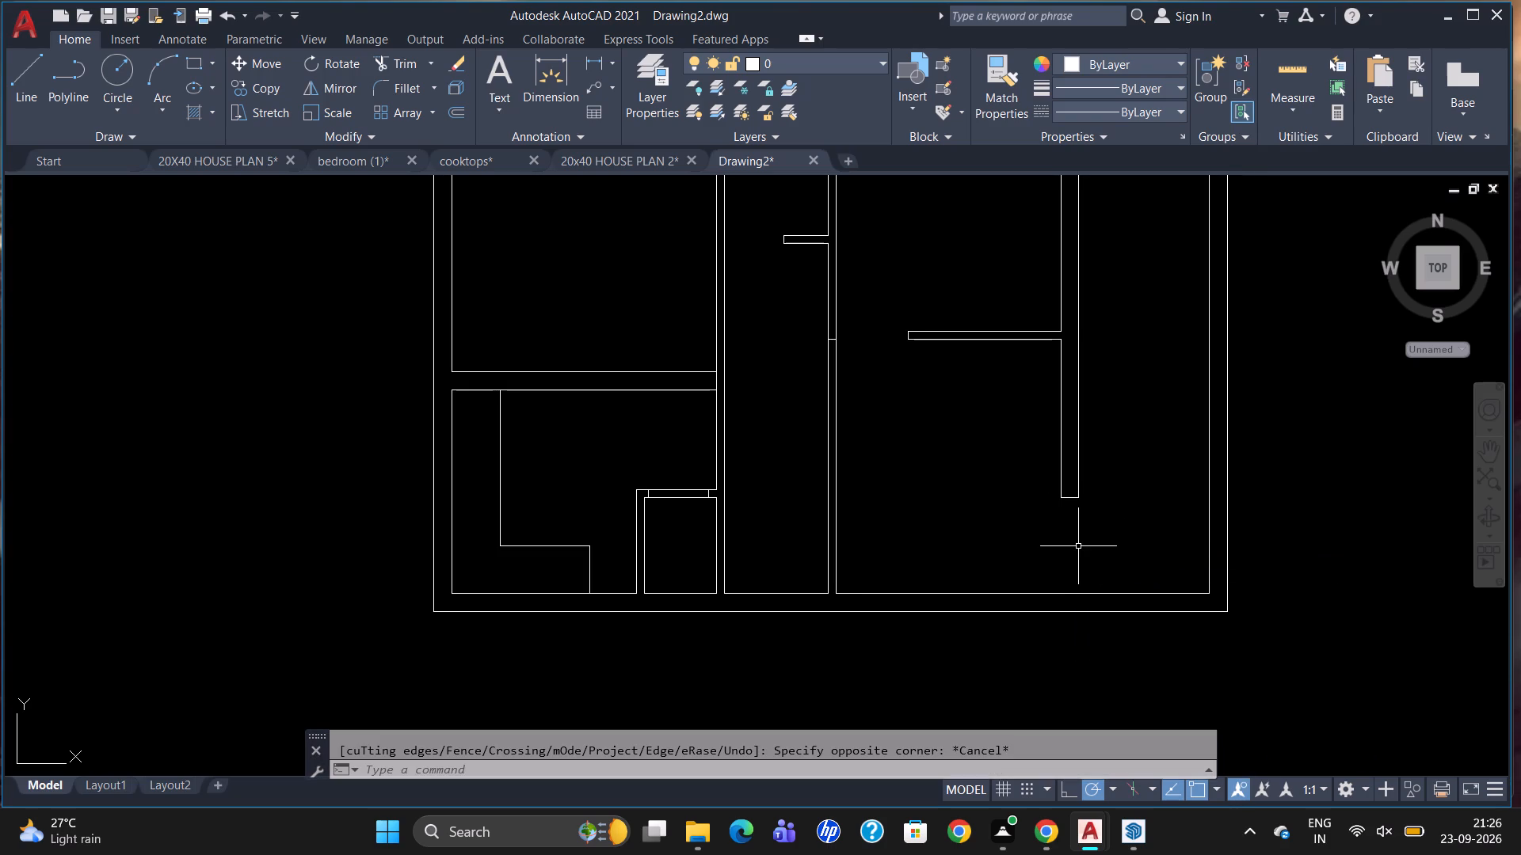
# Draw a rectangle about 1'-9" by 4'-11" in the far-right room, along the new opening down to the bottom inner wall line.
pyautogui.write('REC')
pyautogui.press('Return')
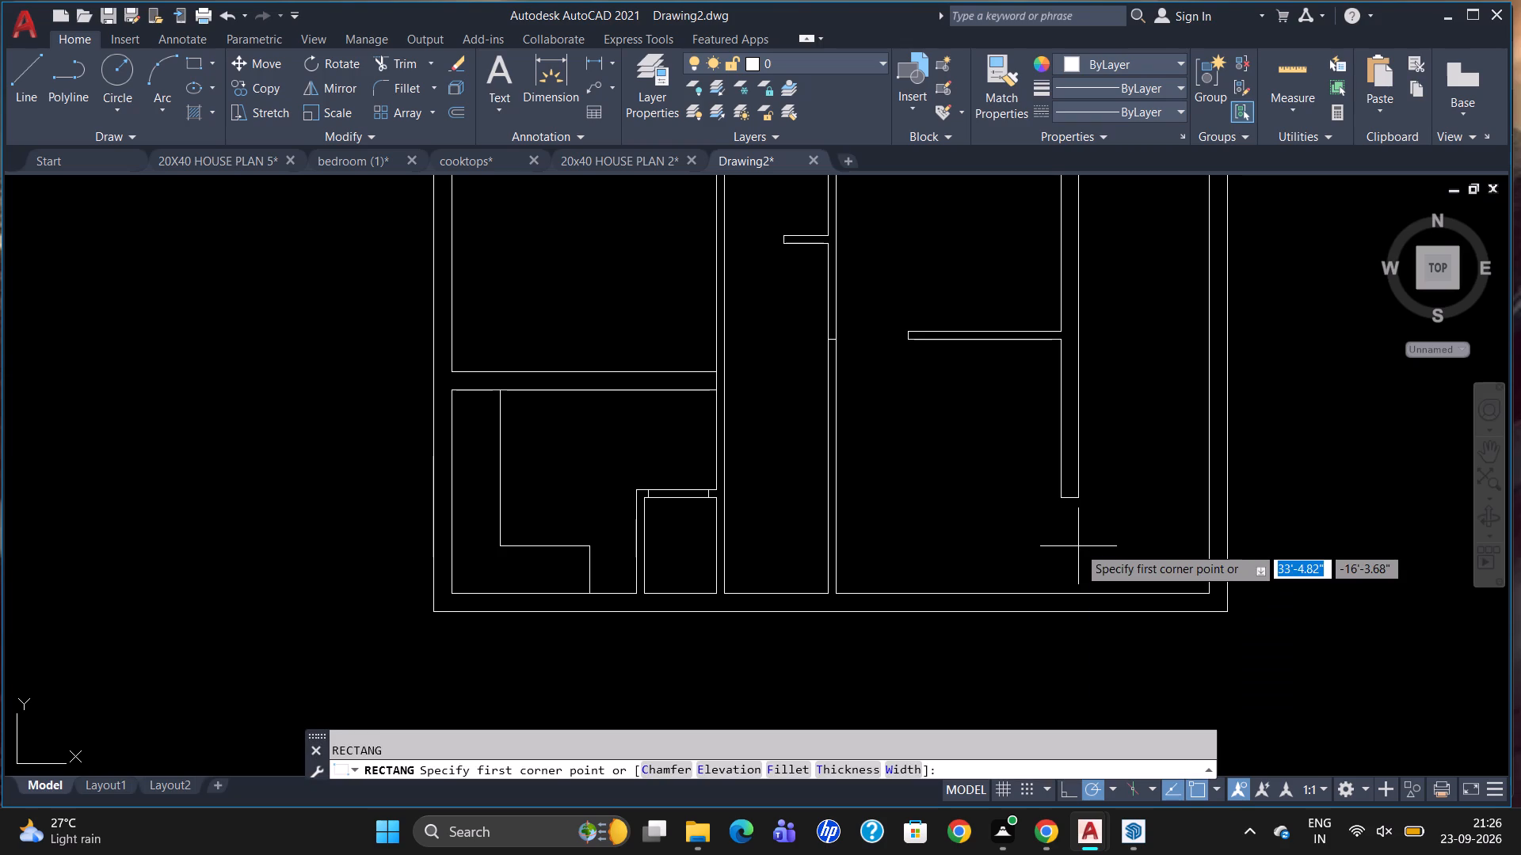
pyautogui.moveTo(1081, 476); pyautogui.dragTo(1087, 487)
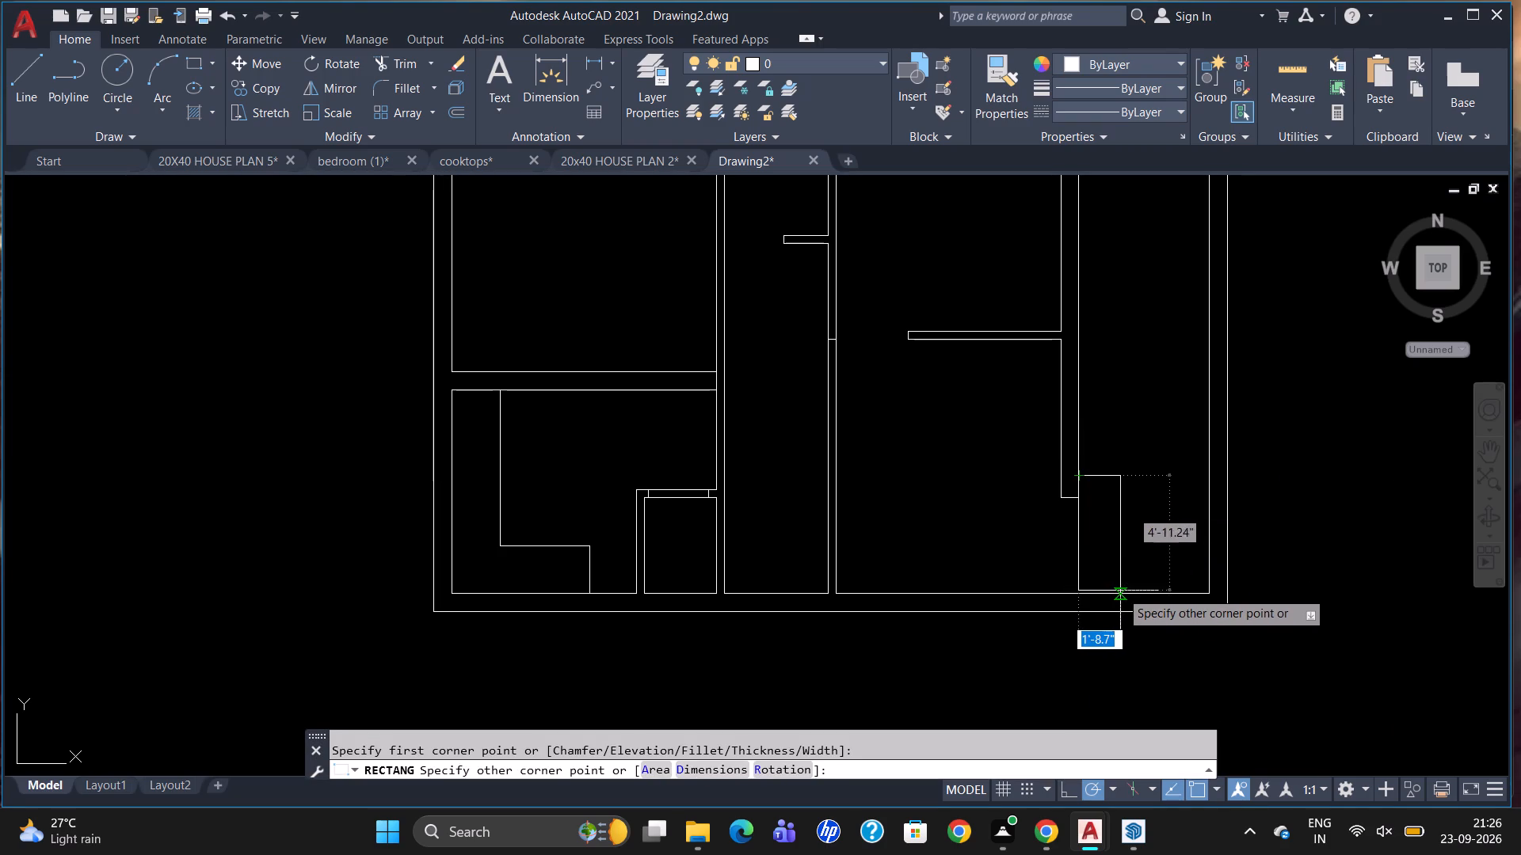
pyautogui.click(1122, 594)
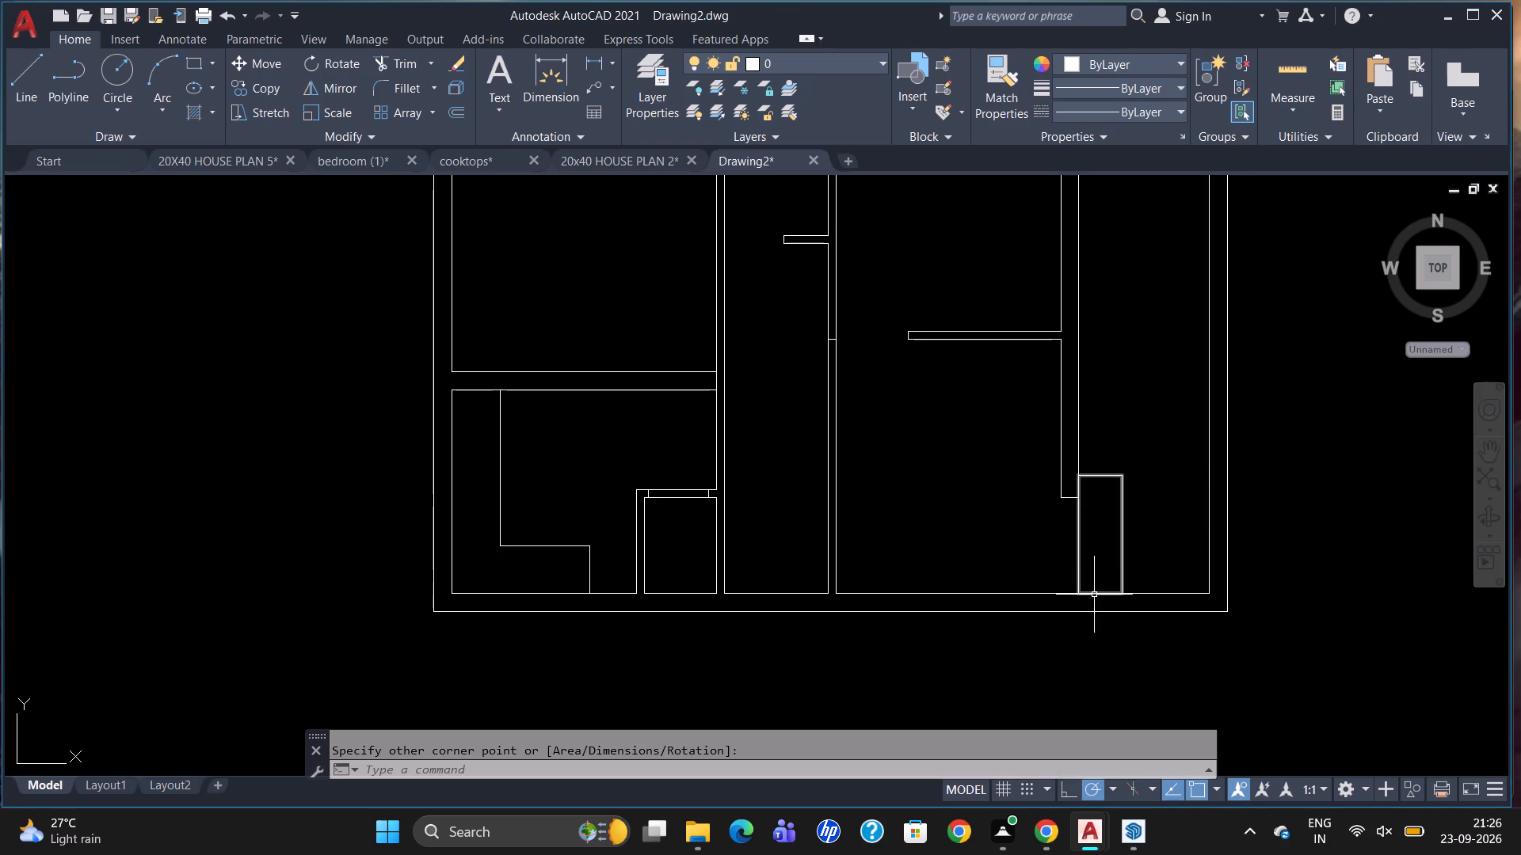
# Explode the new rectangle beside the opening in the far-right room into separate lines.
pyautogui.click(1104, 477)
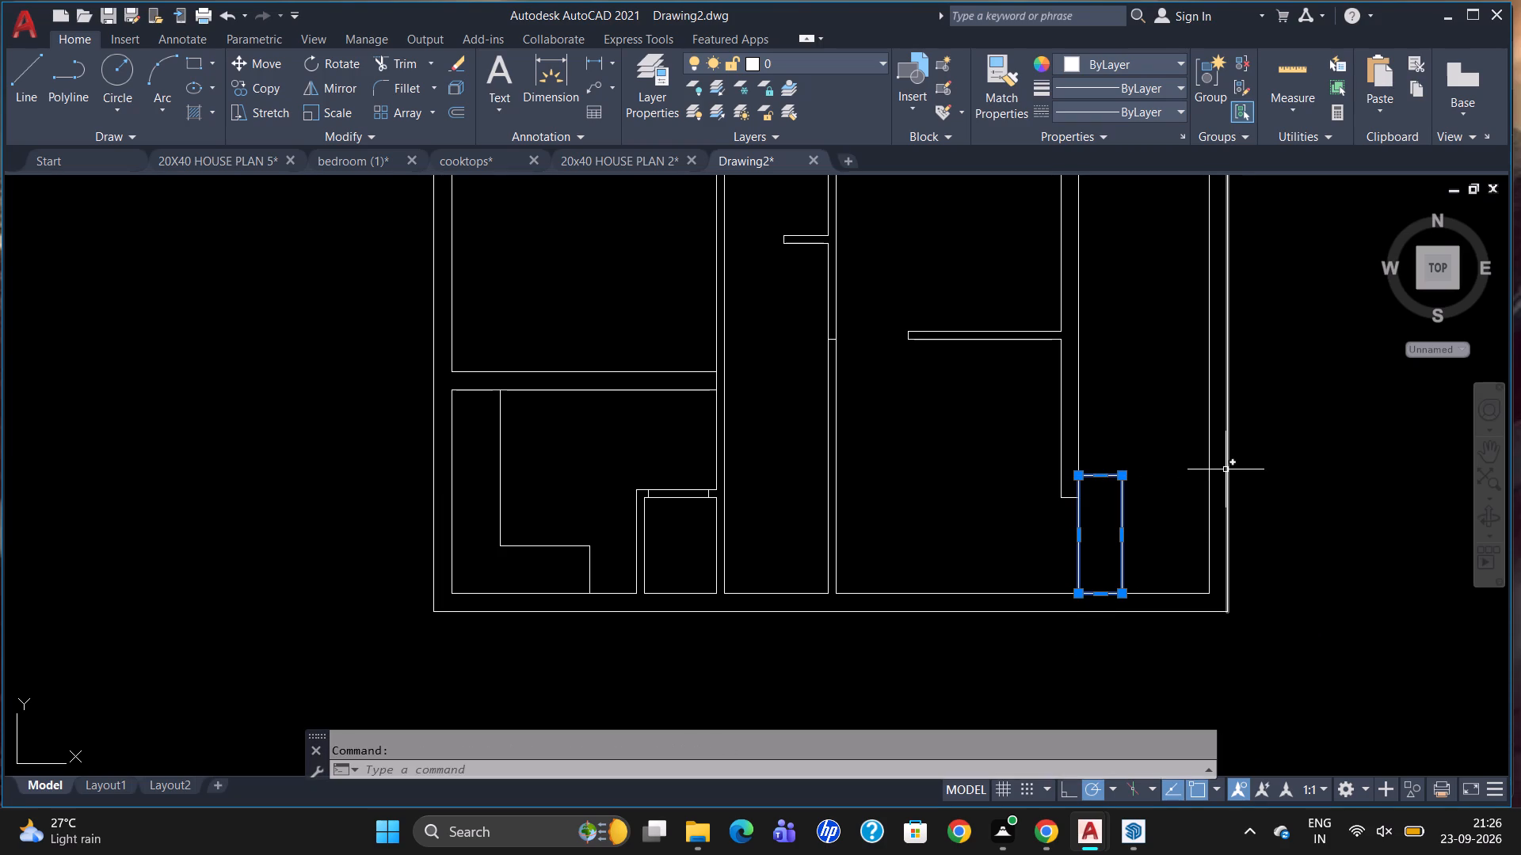
pyautogui.press('x')
pyautogui.press('Return')
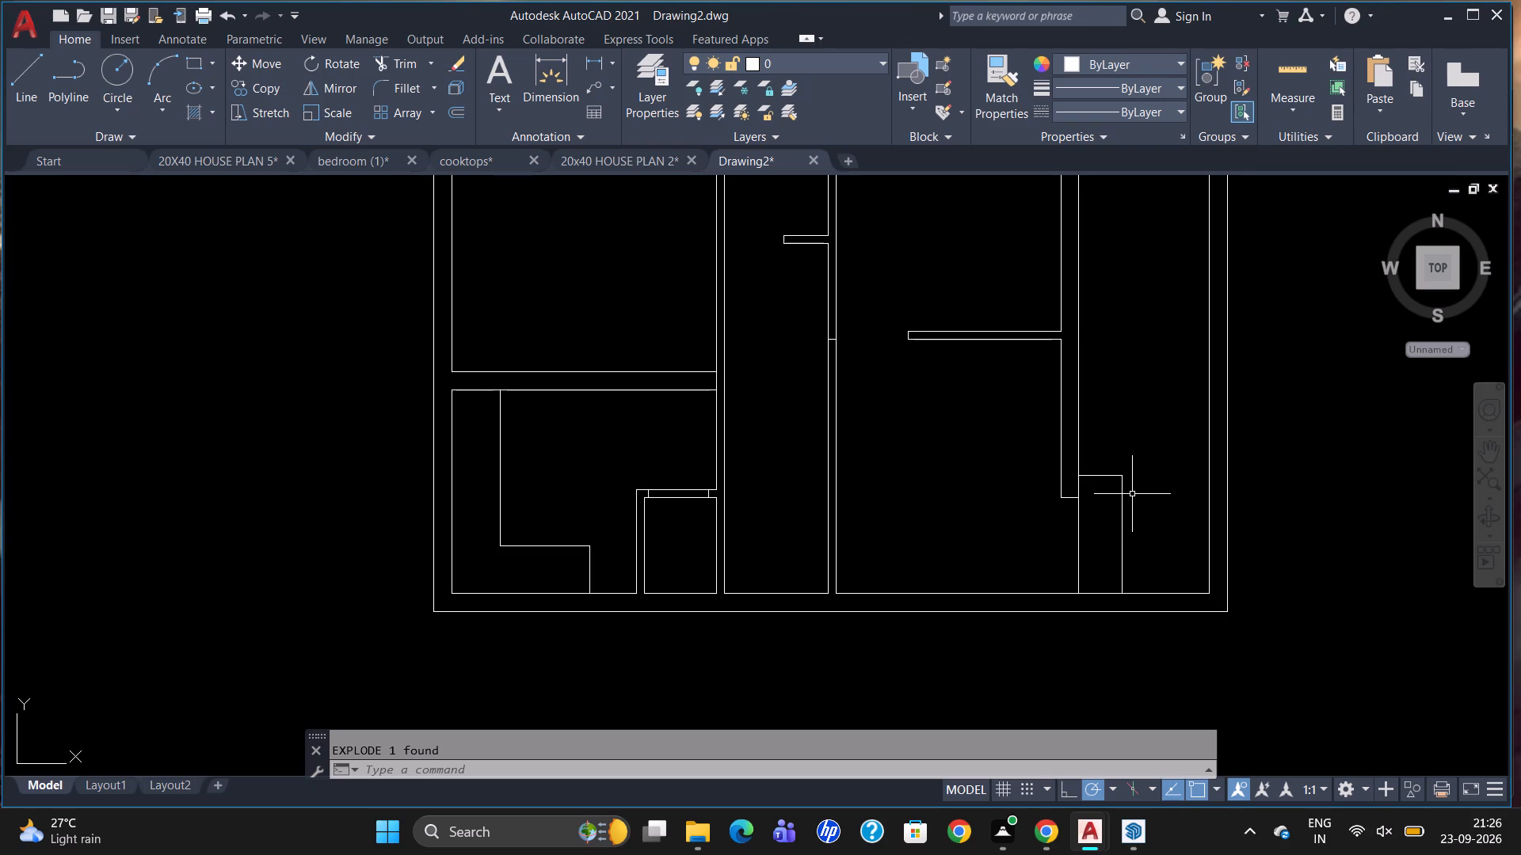
# Set the point style to a circle with a diagonal cross, sized in absolute units.
pyautogui.write('PDTYPE')
pyautogui.press('Return')
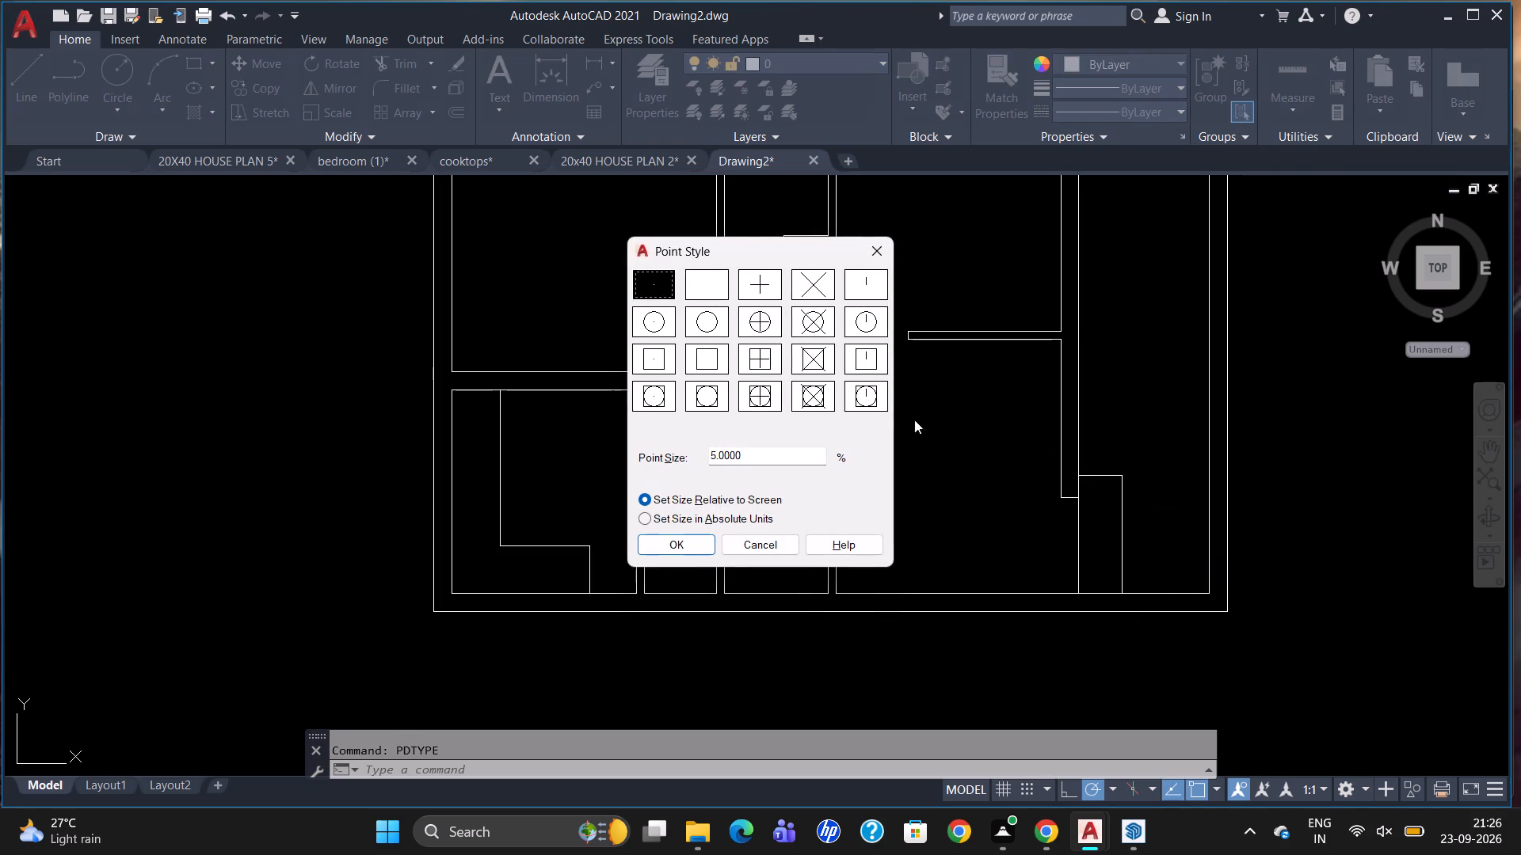
pyautogui.click(806, 316)
pyautogui.click(649, 521)
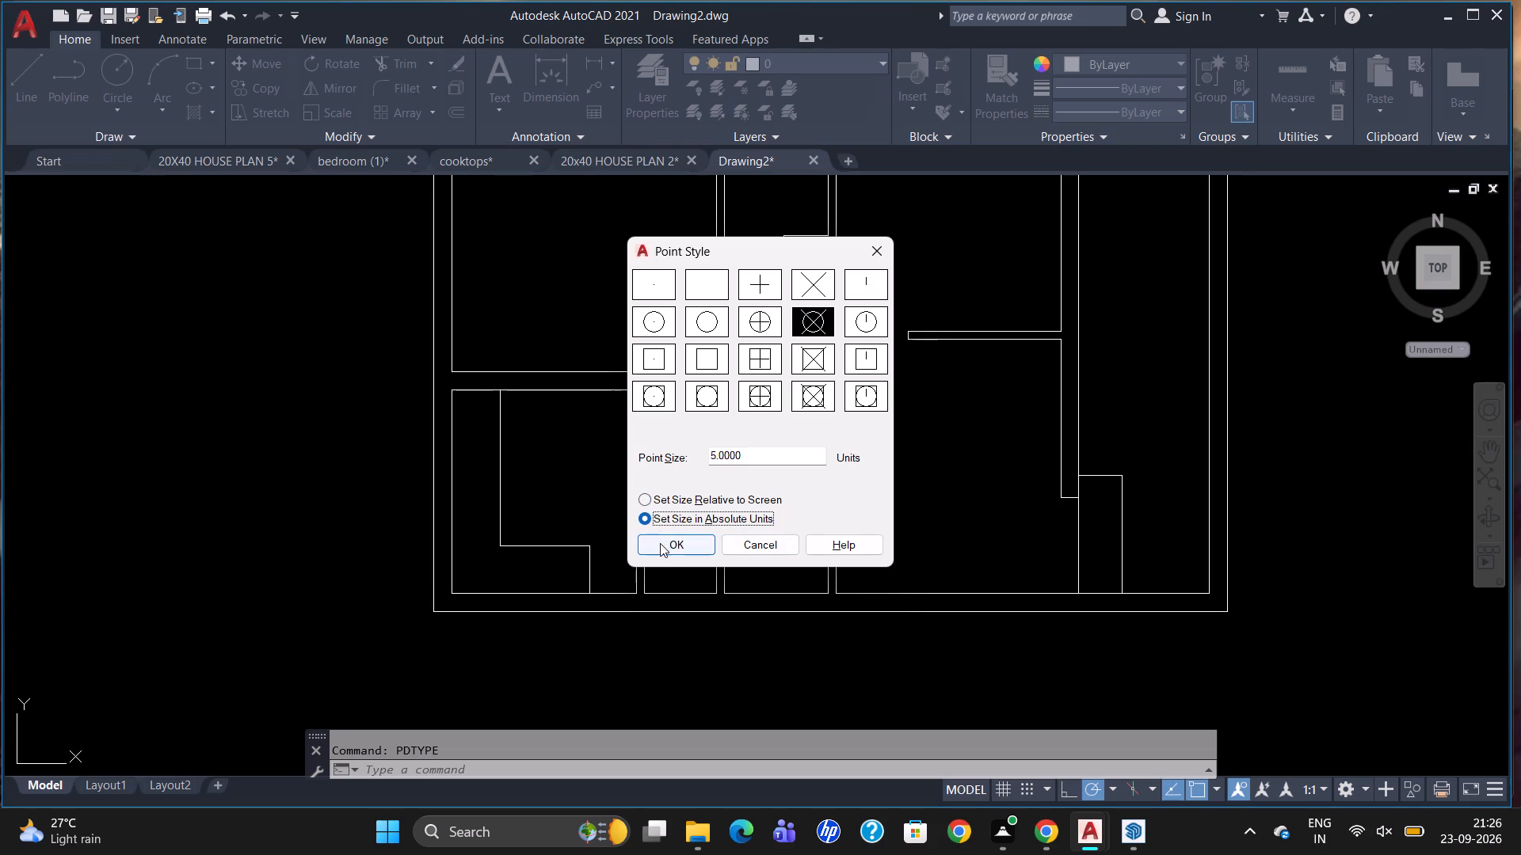
pyautogui.click(663, 545)
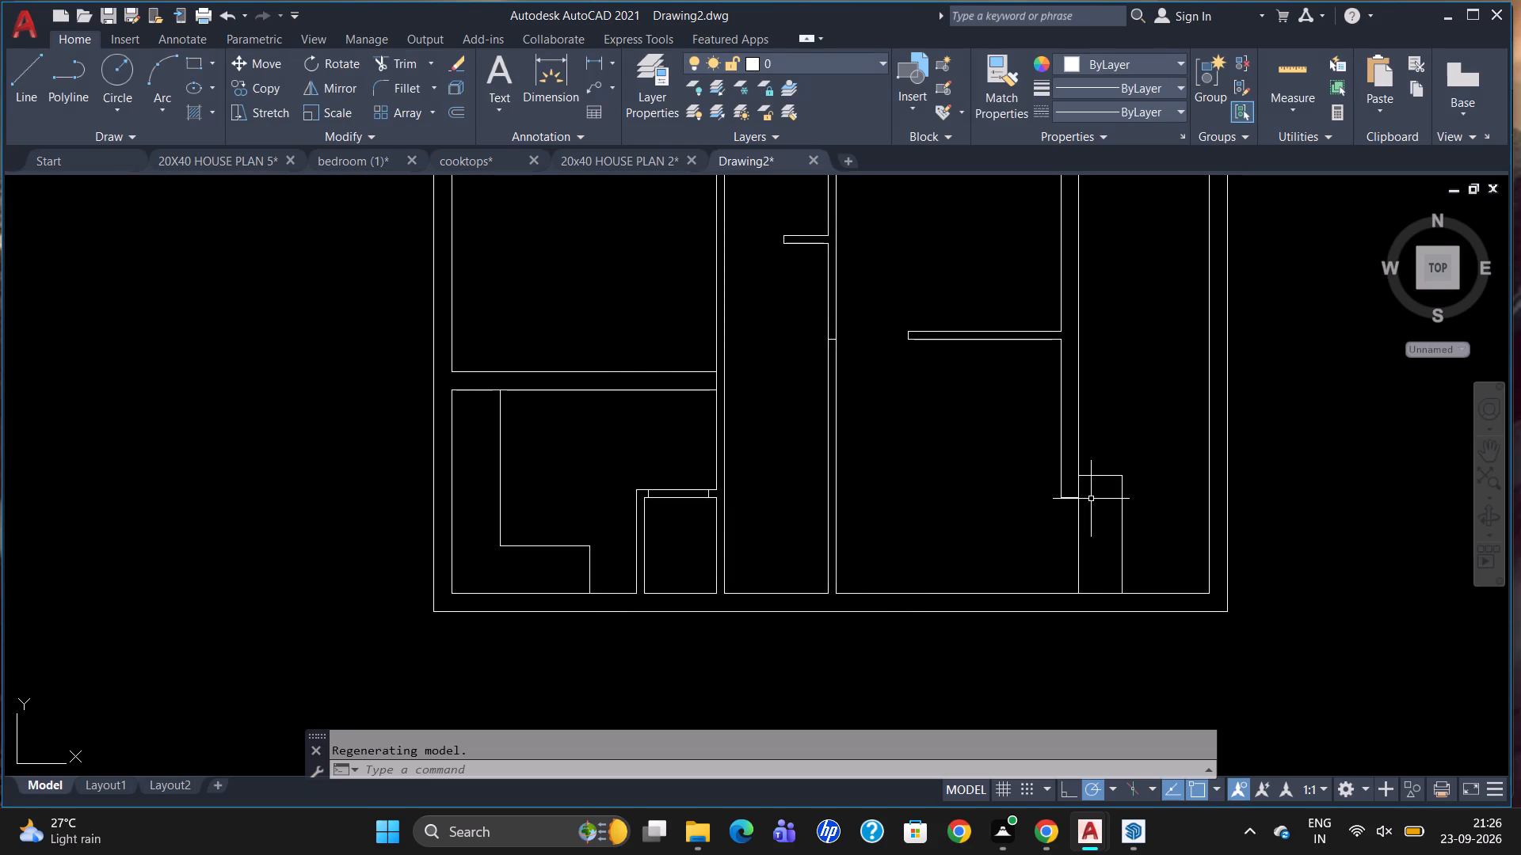
# Divide the top line of the exploded rectangle in the far-right room into 3 segments.
pyautogui.write('DIV')
pyautogui.press('Return')
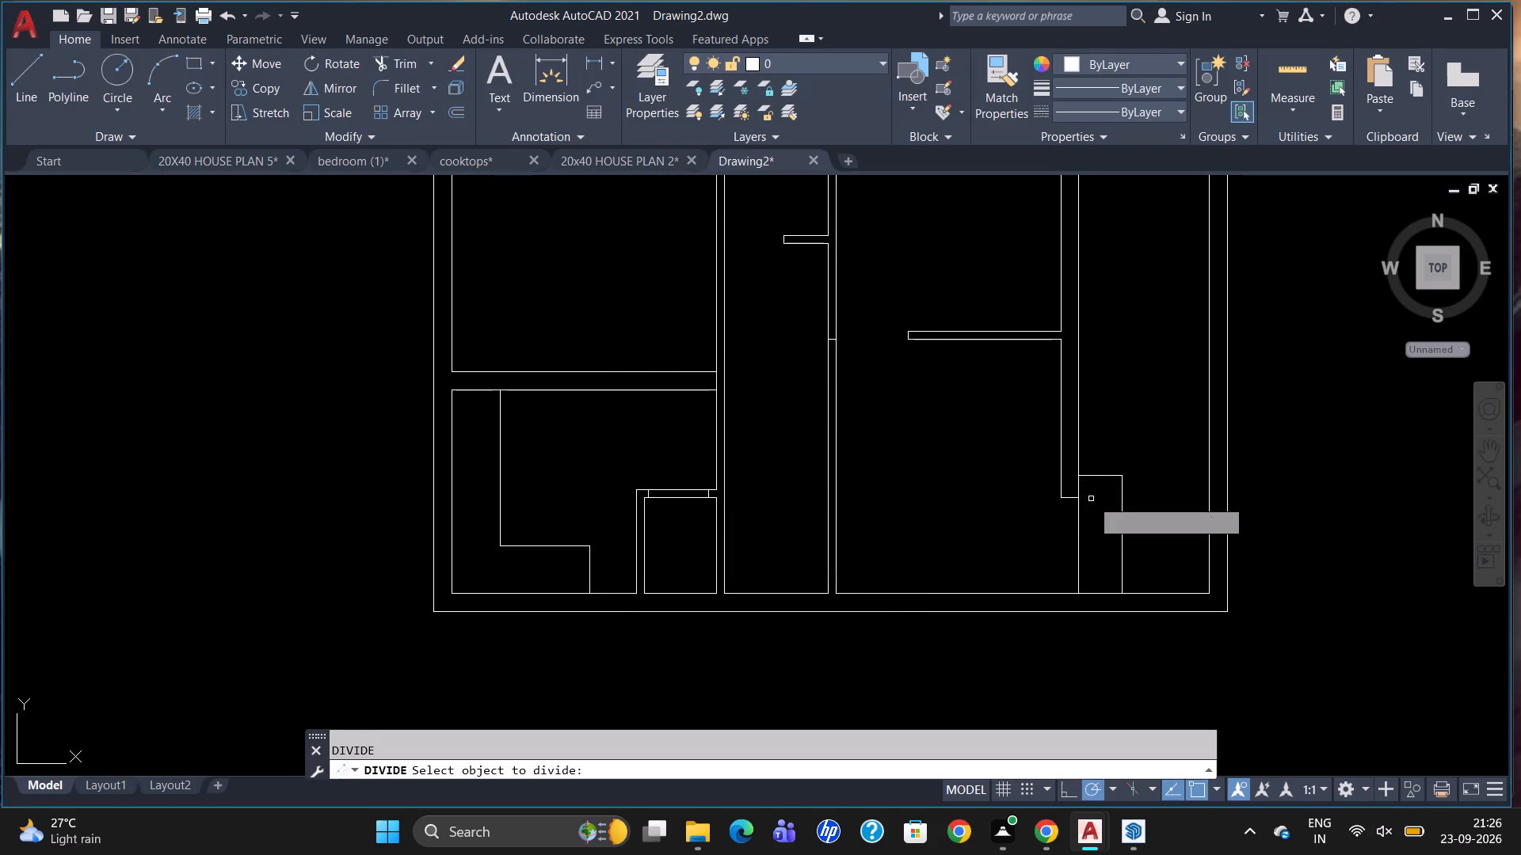
pyautogui.click(1095, 476)
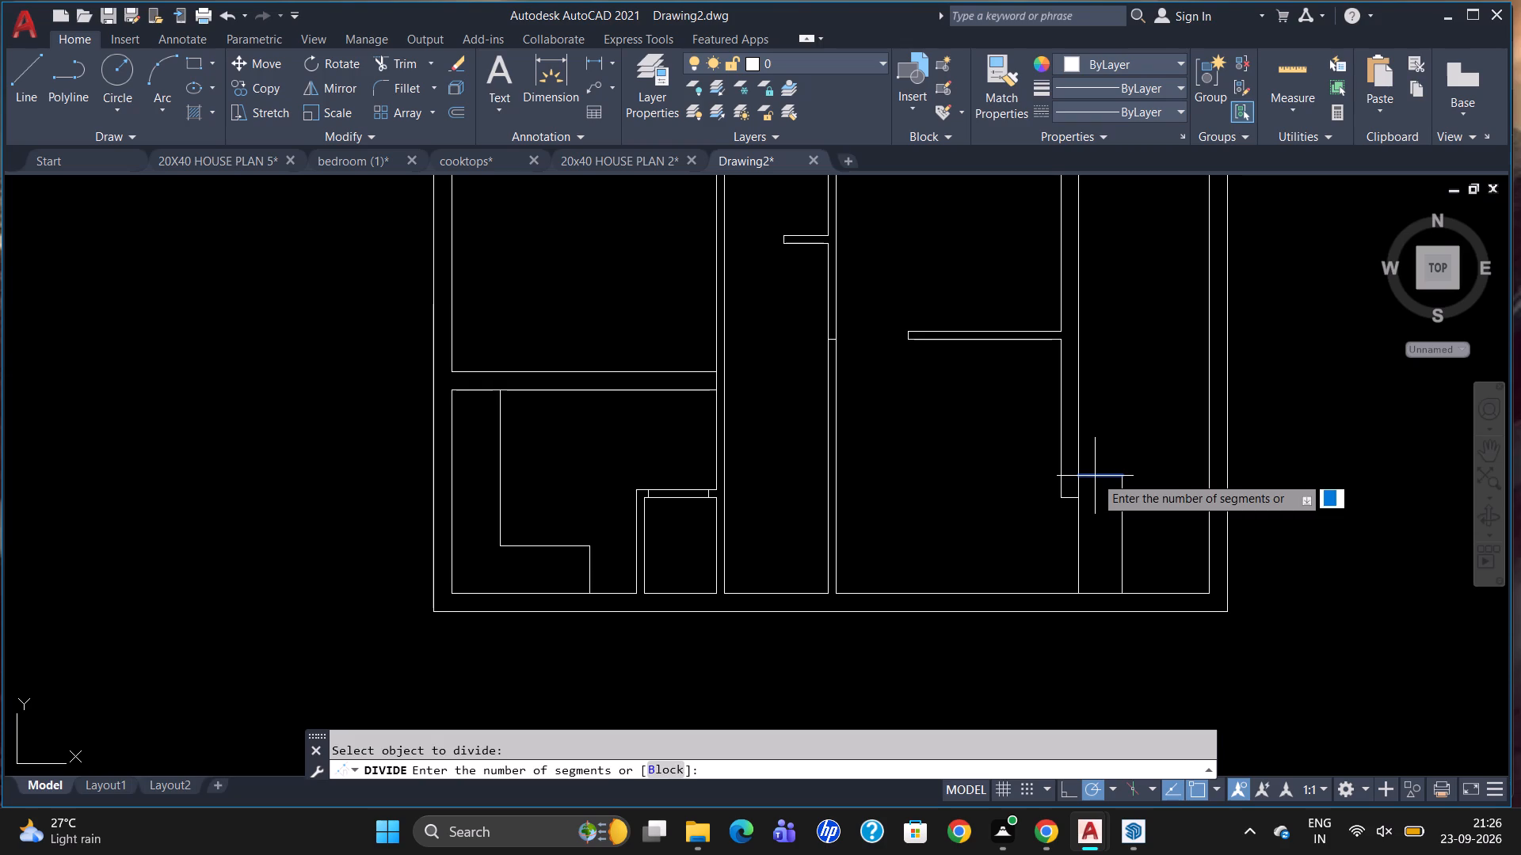
pyautogui.press('3')
pyautogui.press('Return')
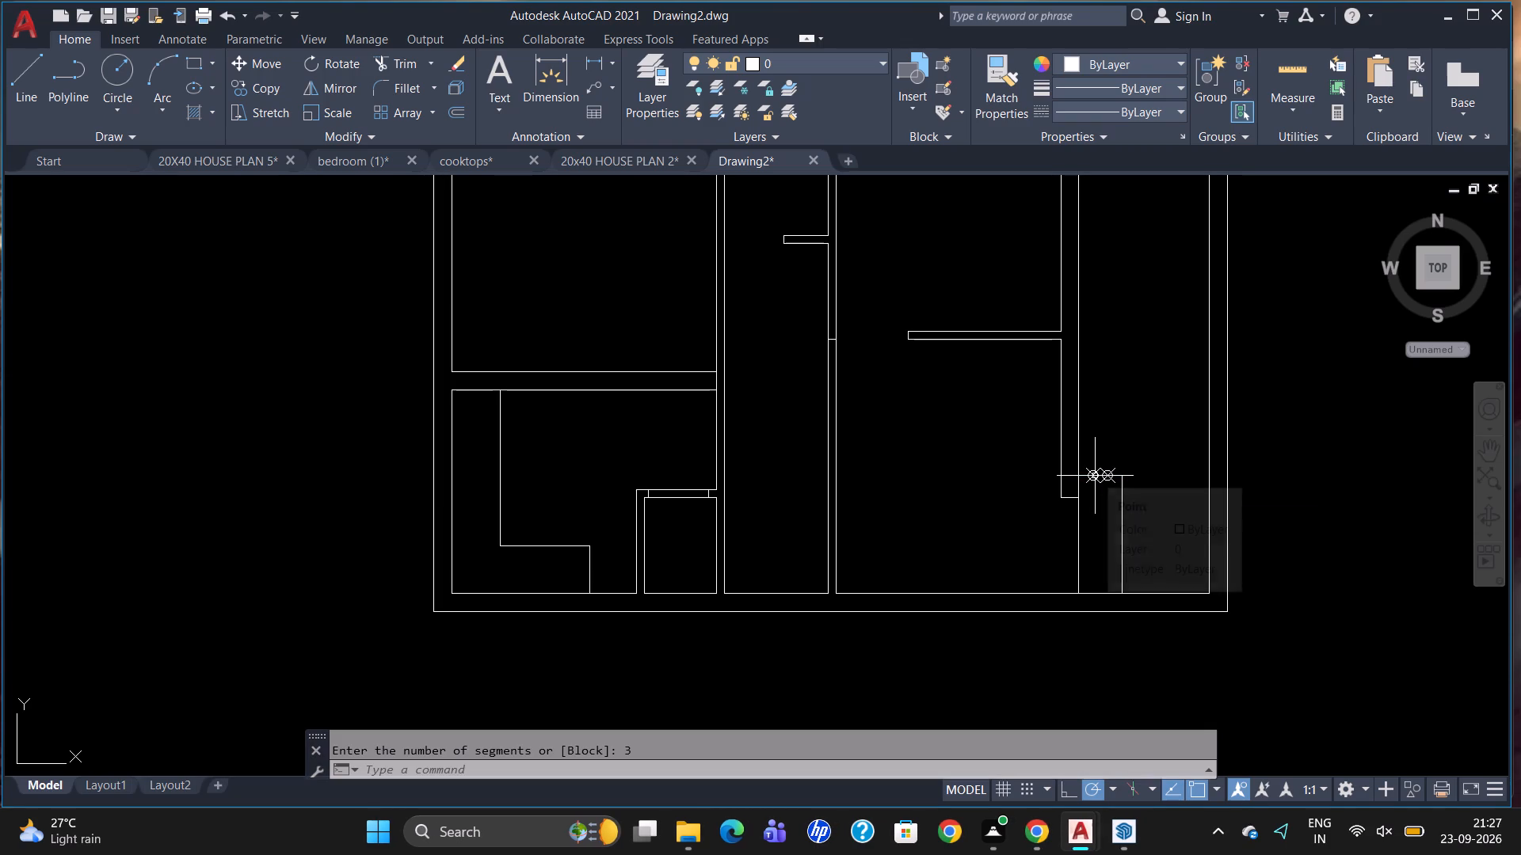
# Draw two vertical lines about 4'-11" long from the rectangle's division points down to the bottom inner wall line.
pyautogui.press('l')
pyautogui.press('Return')
pyautogui.scroll(4, 1095, 474)
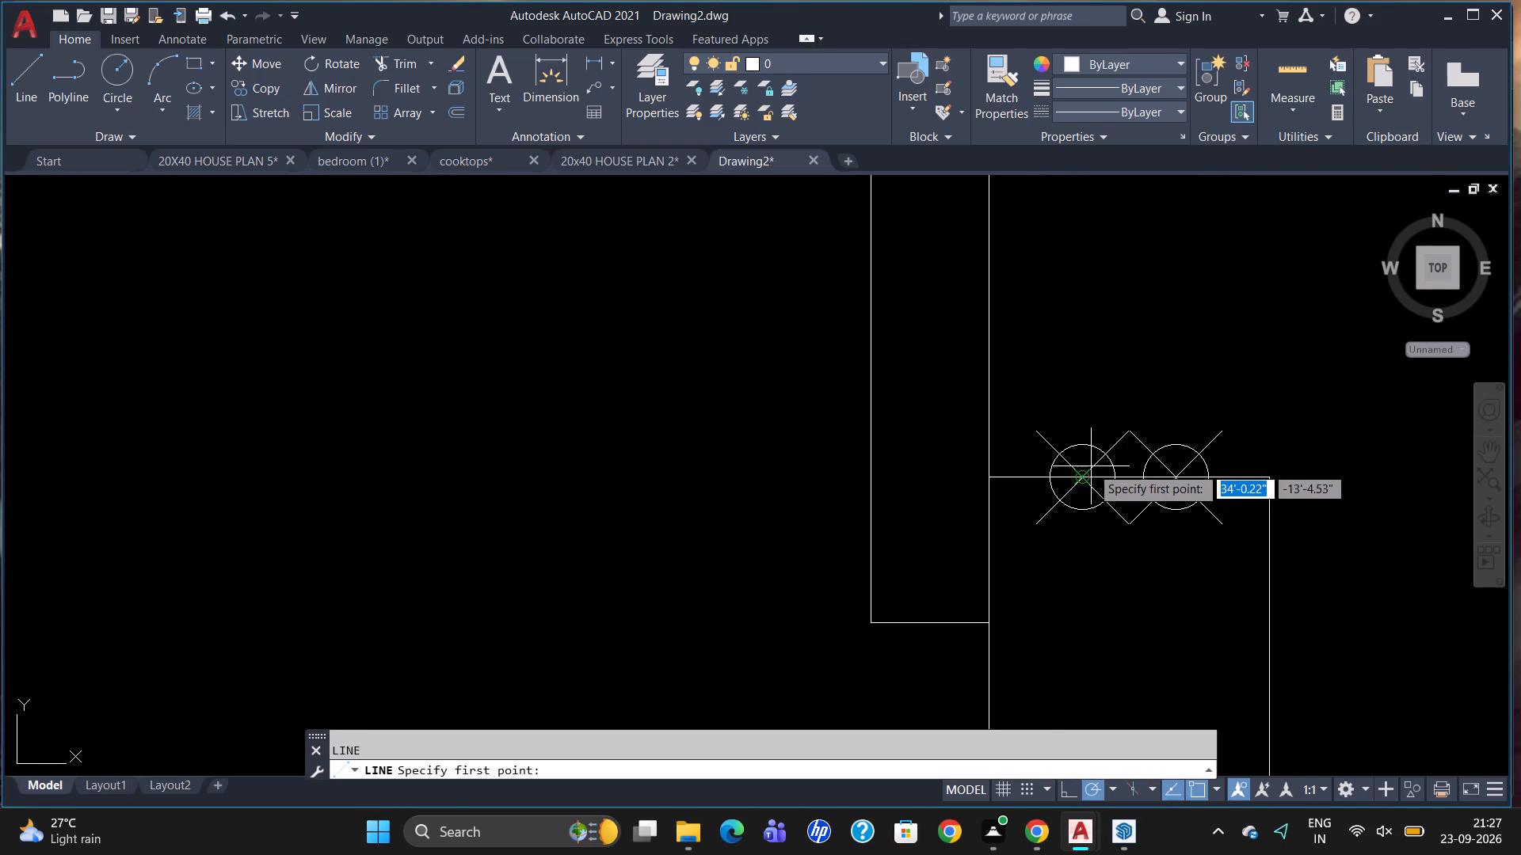
pyautogui.click(1086, 477)
pyautogui.scroll(-3, 1091, 445)
pyautogui.scroll(-3, 1096, 589)
pyautogui.scroll(2, 1100, 657)
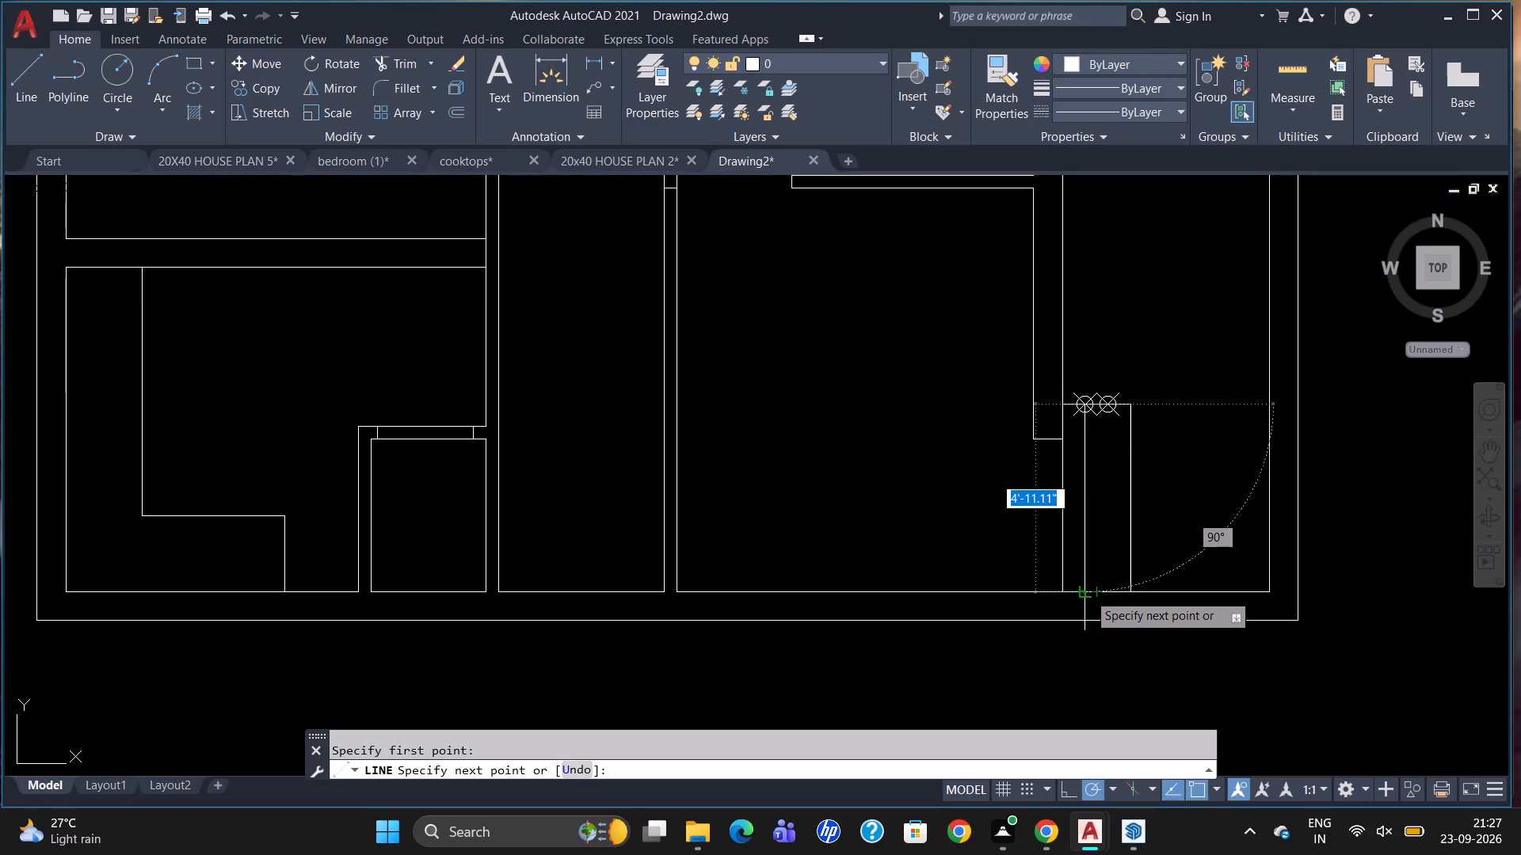
pyautogui.scroll(1, 1091, 588)
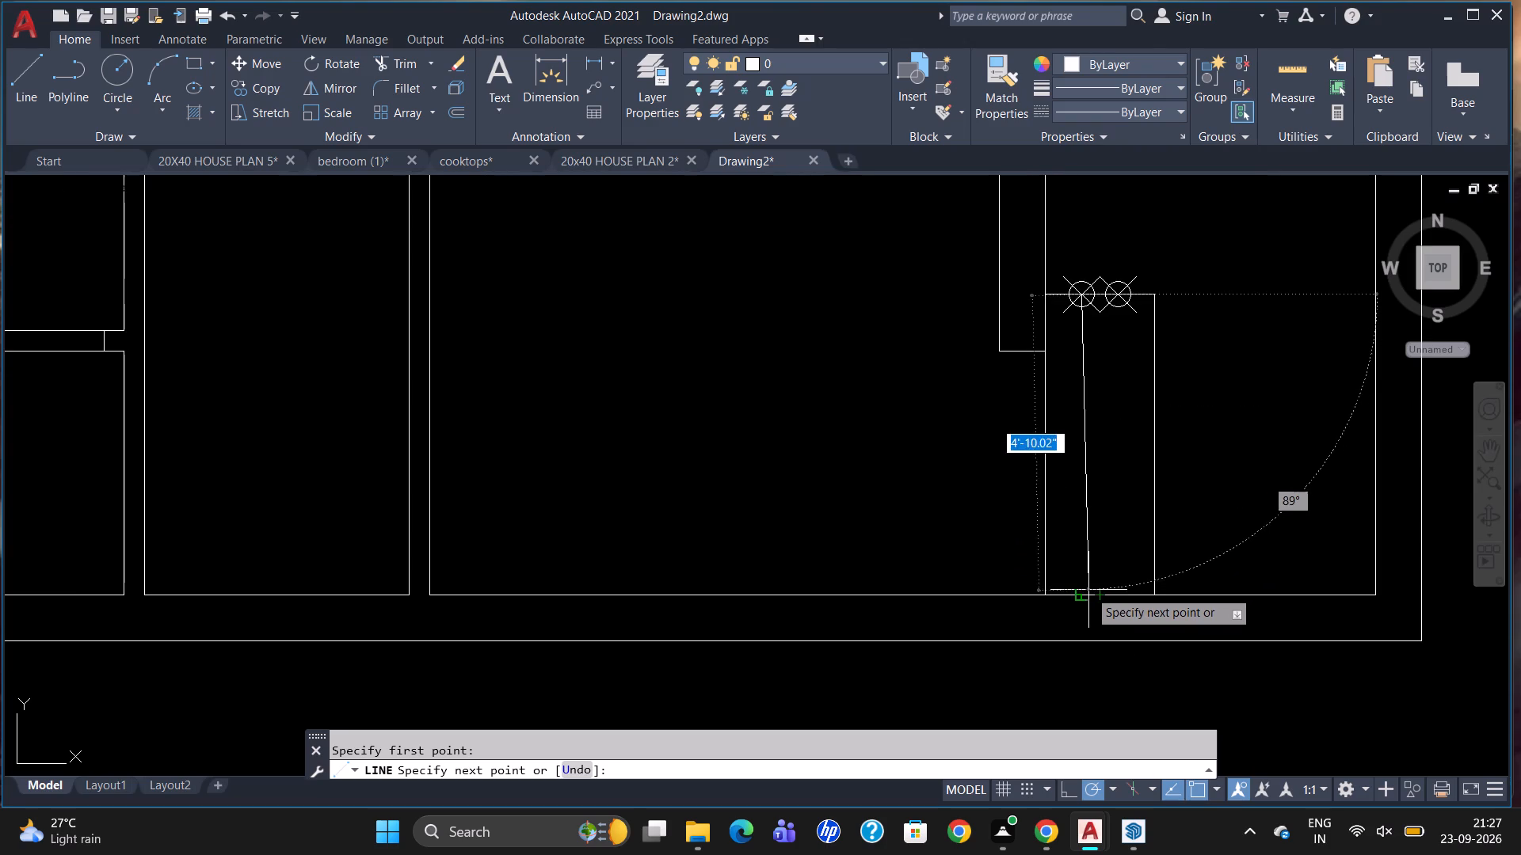
pyautogui.click(1087, 591)
pyautogui.press('space')
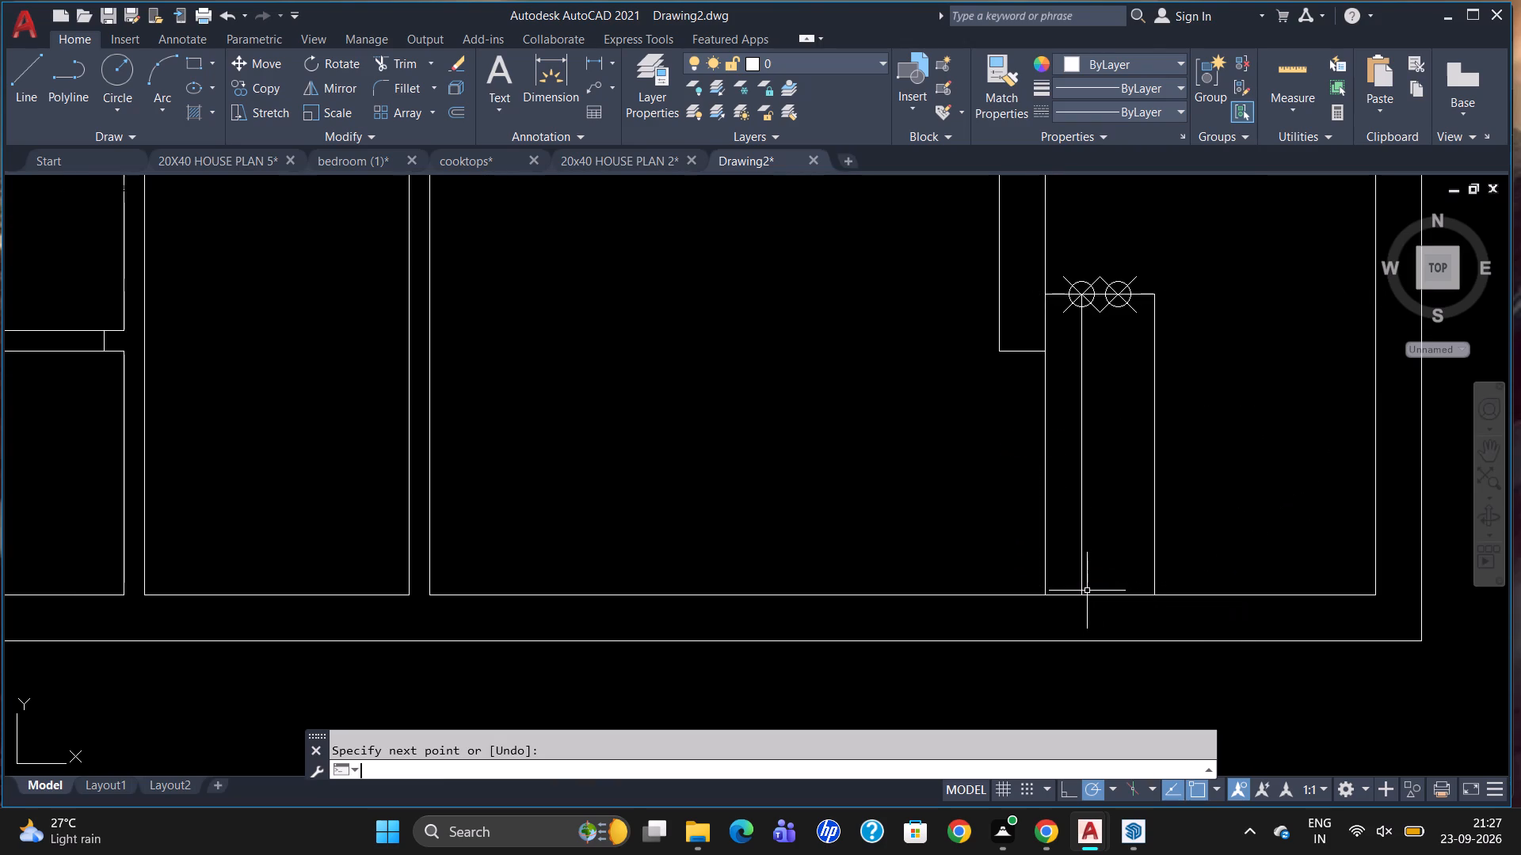
pyautogui.press('space')
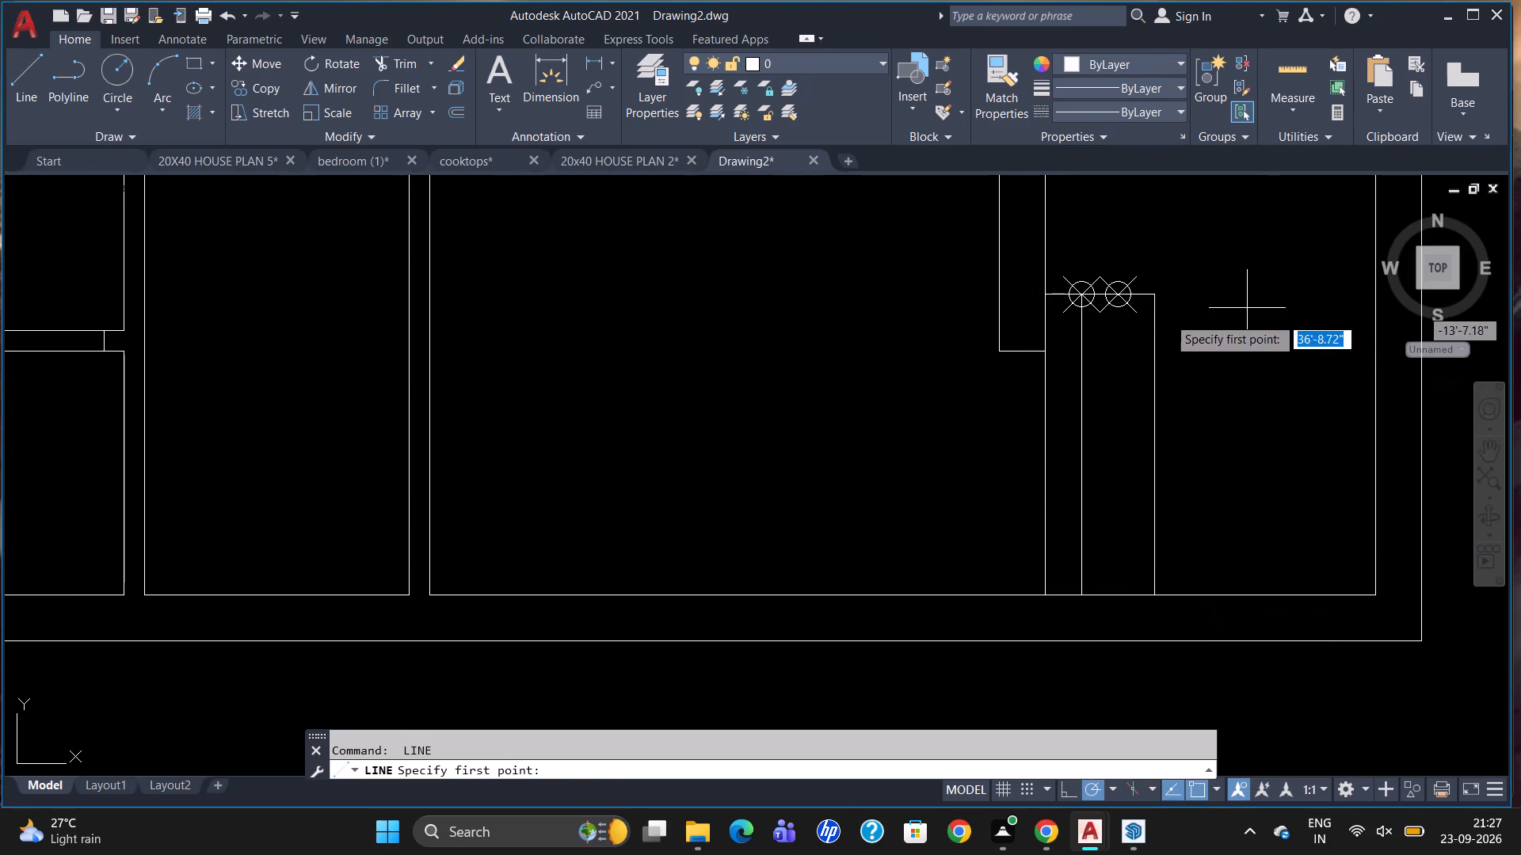
pyautogui.moveTo(1126, 292); pyautogui.dragTo(1128, 301)
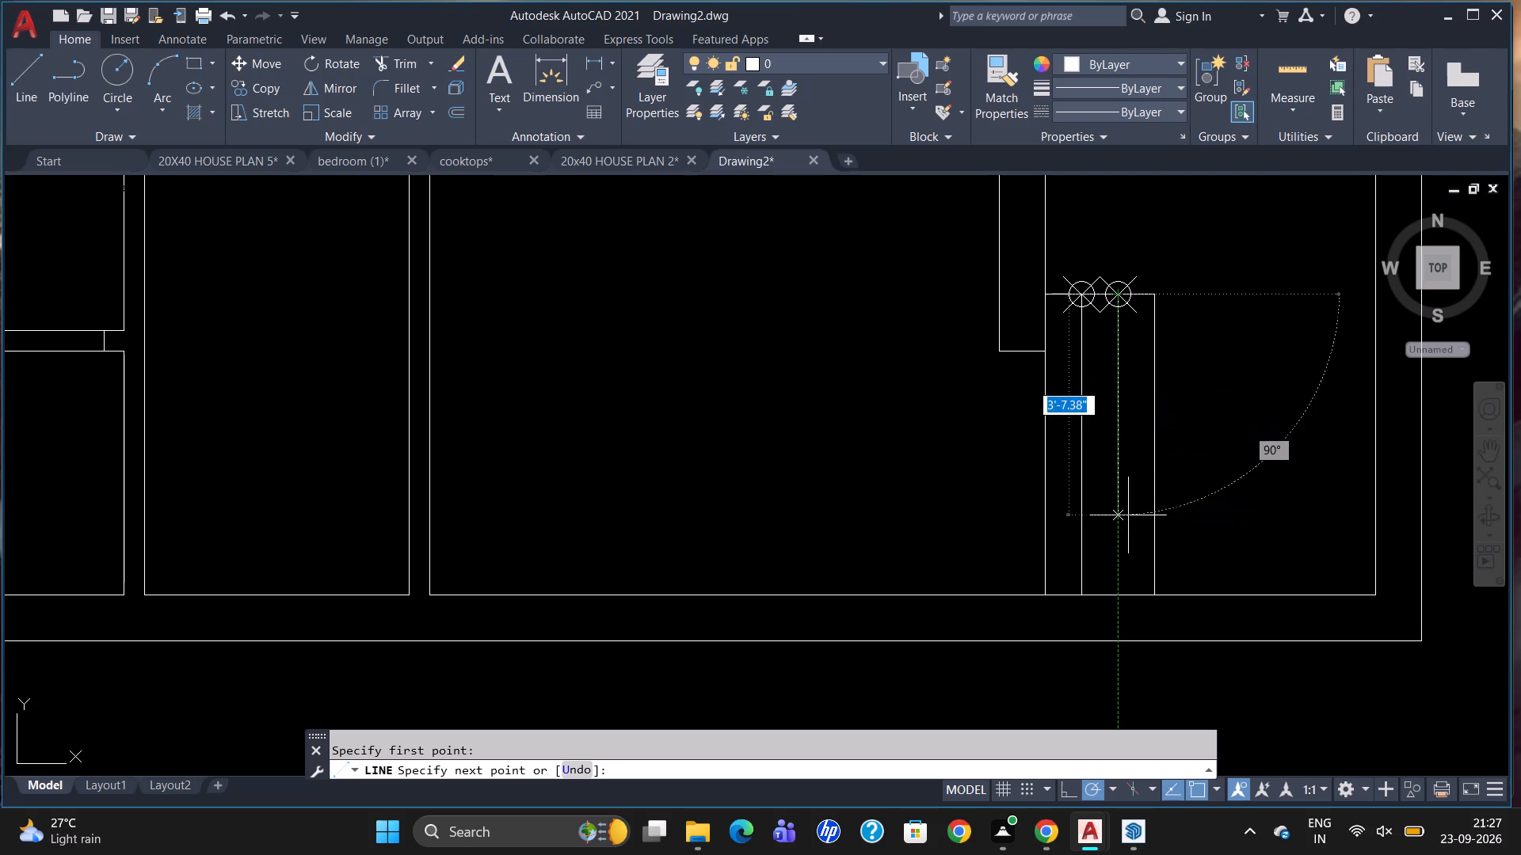
pyautogui.click(1119, 593)
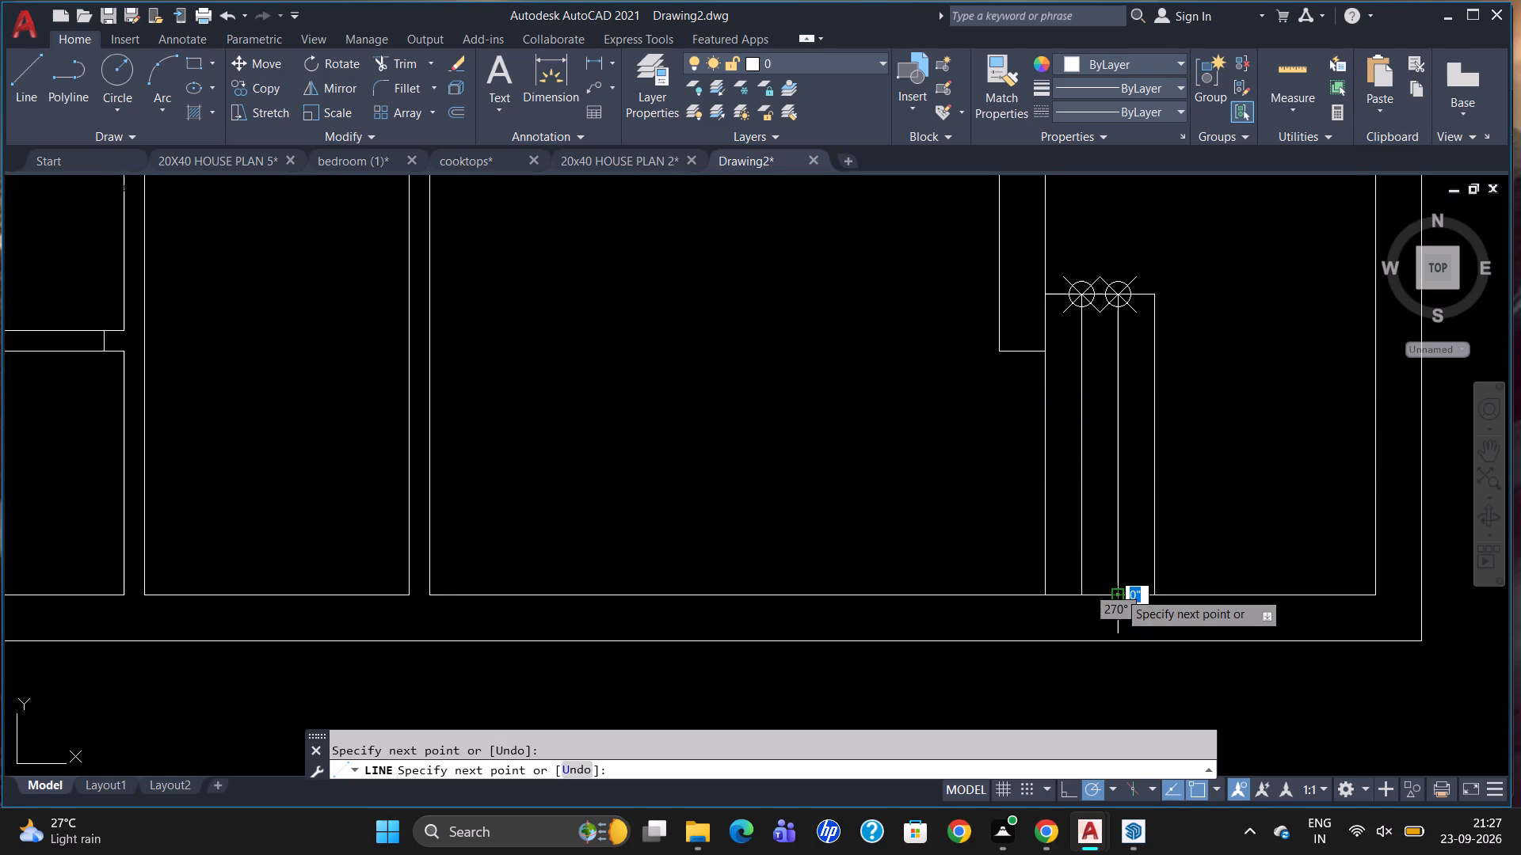
pyautogui.press('space')
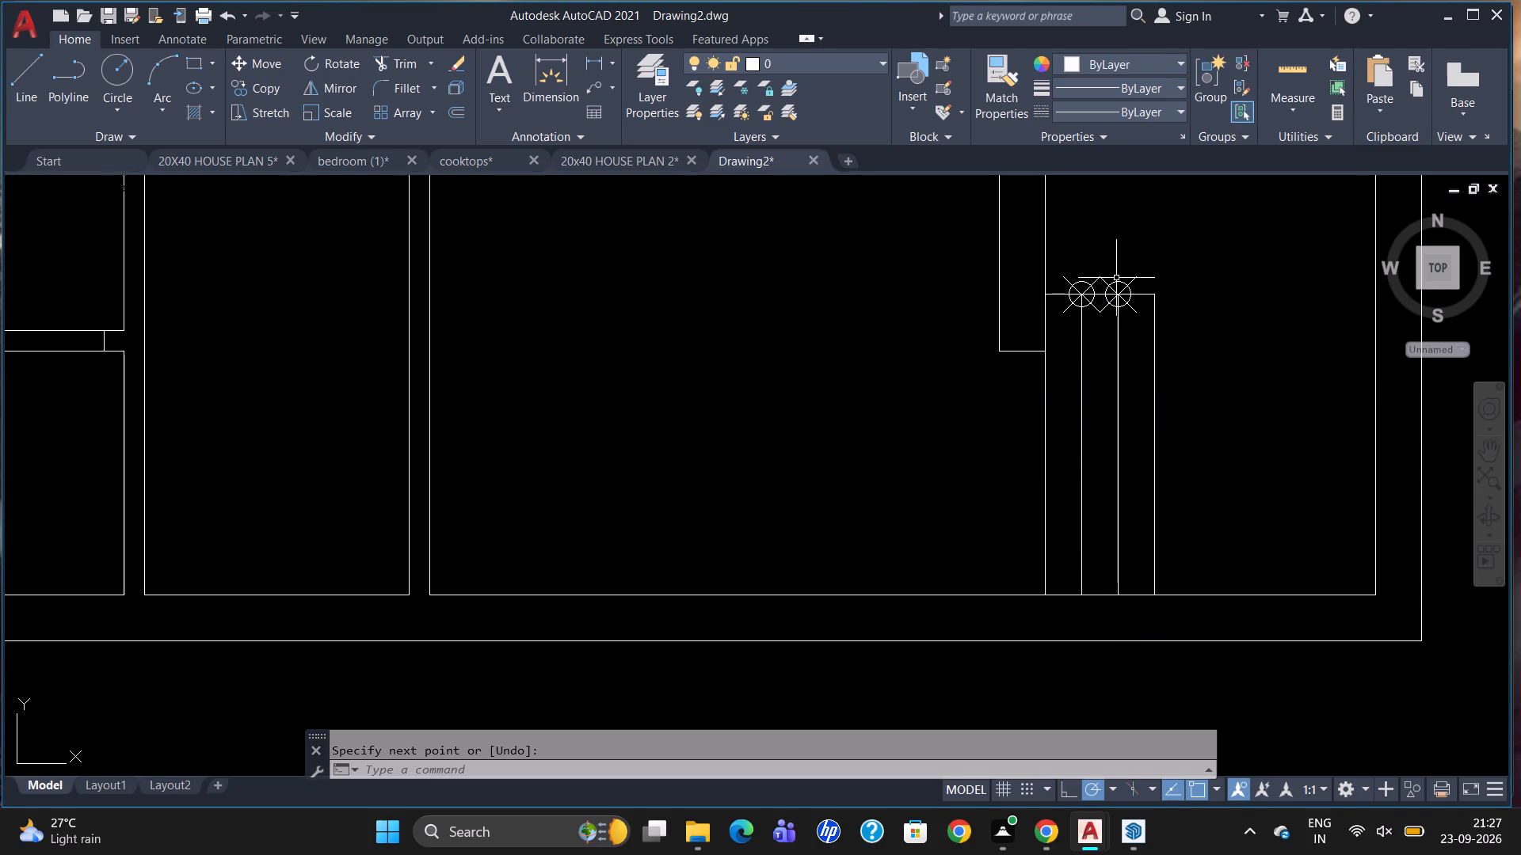
# Delete the two division point markers on the rectangle's top line.
pyautogui.click(1119, 280)
pyautogui.click(1093, 286)
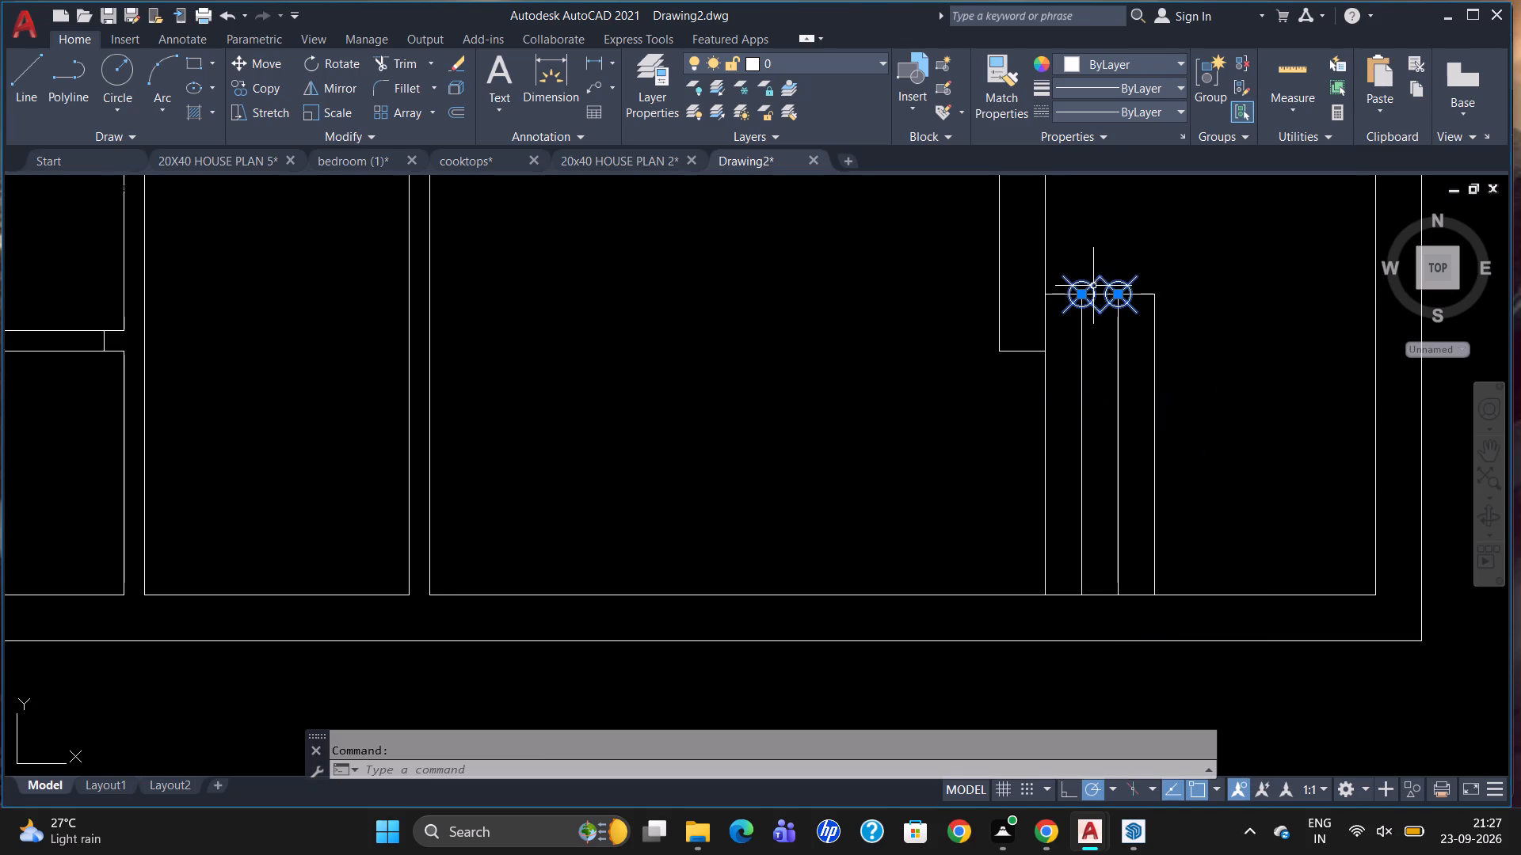
pyautogui.press('Delete')
# Copy the door block beside the plan to the free end of the short partition stub in the narrow middle room.
pyautogui.scroll(-3, 1016, 372)
pyautogui.scroll(-2, 1011, 462)
pyautogui.scroll(2, 1239, 385)
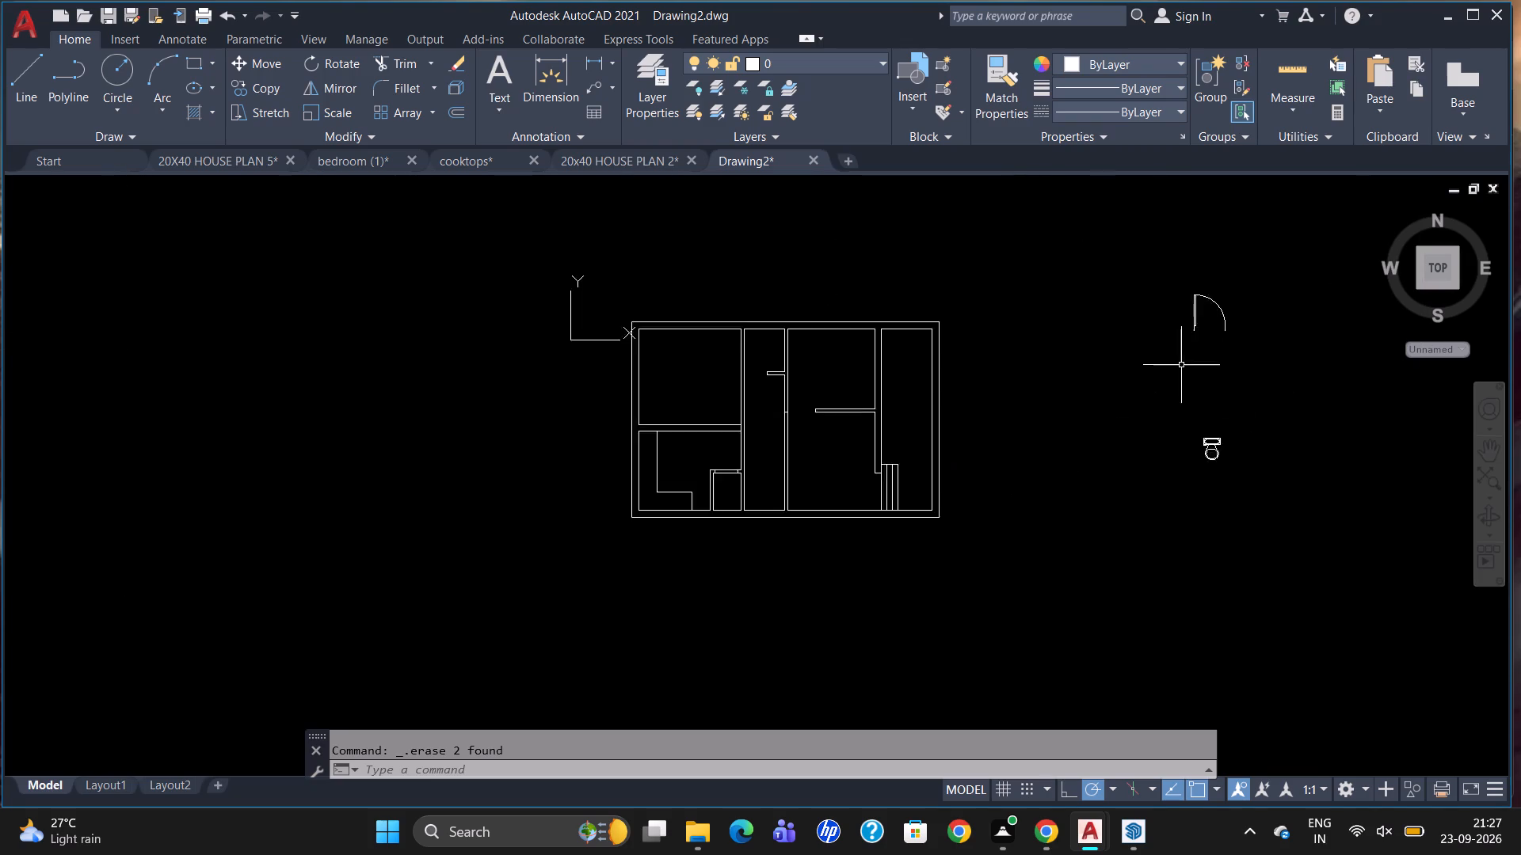
pyautogui.click(1203, 294)
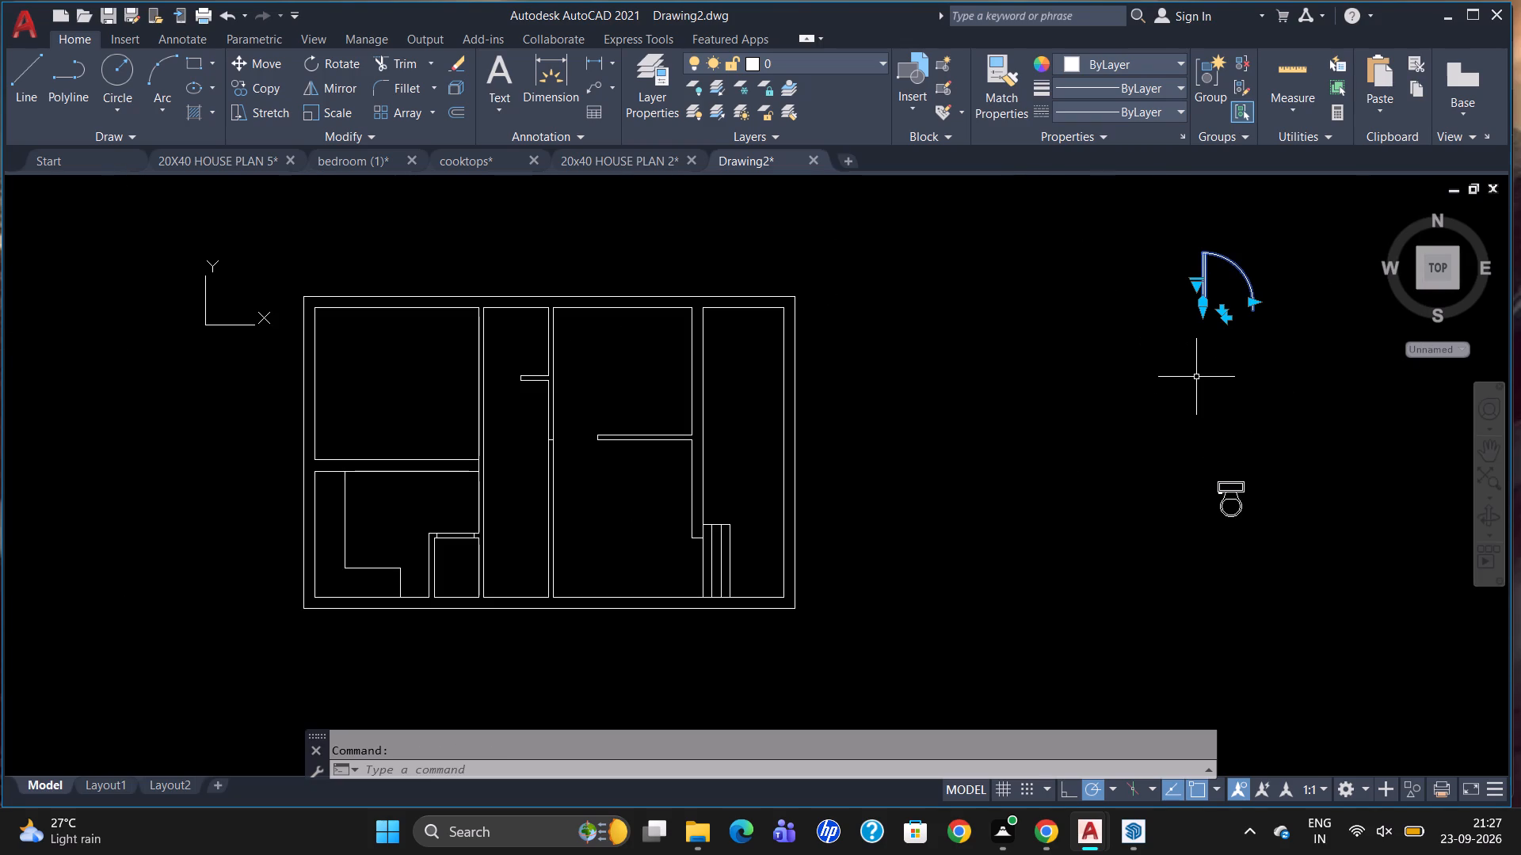
pyautogui.write('CO')
pyautogui.press('Return')
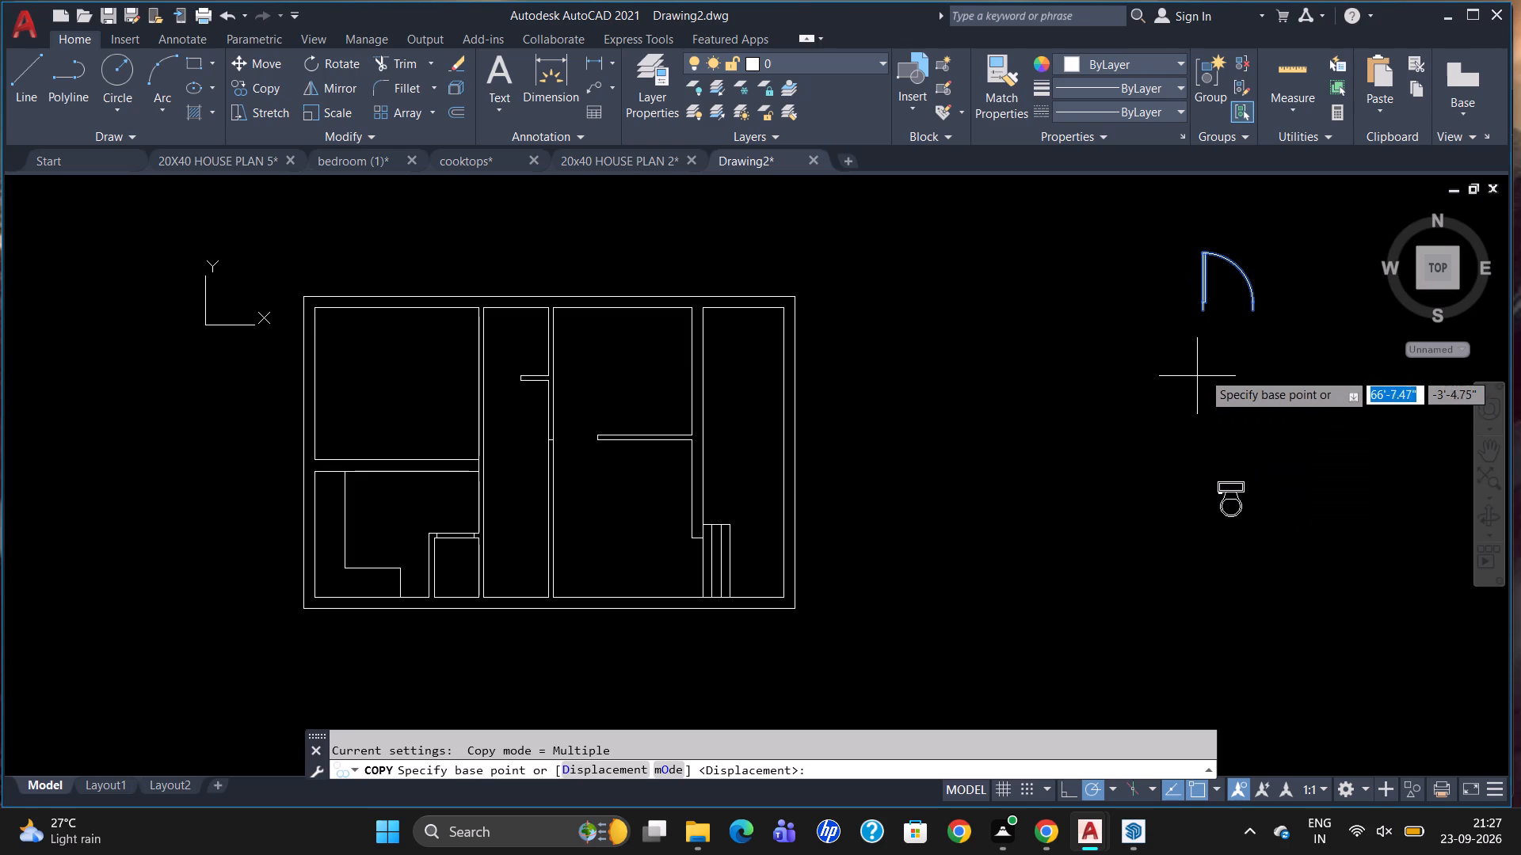
pyautogui.click(1246, 306)
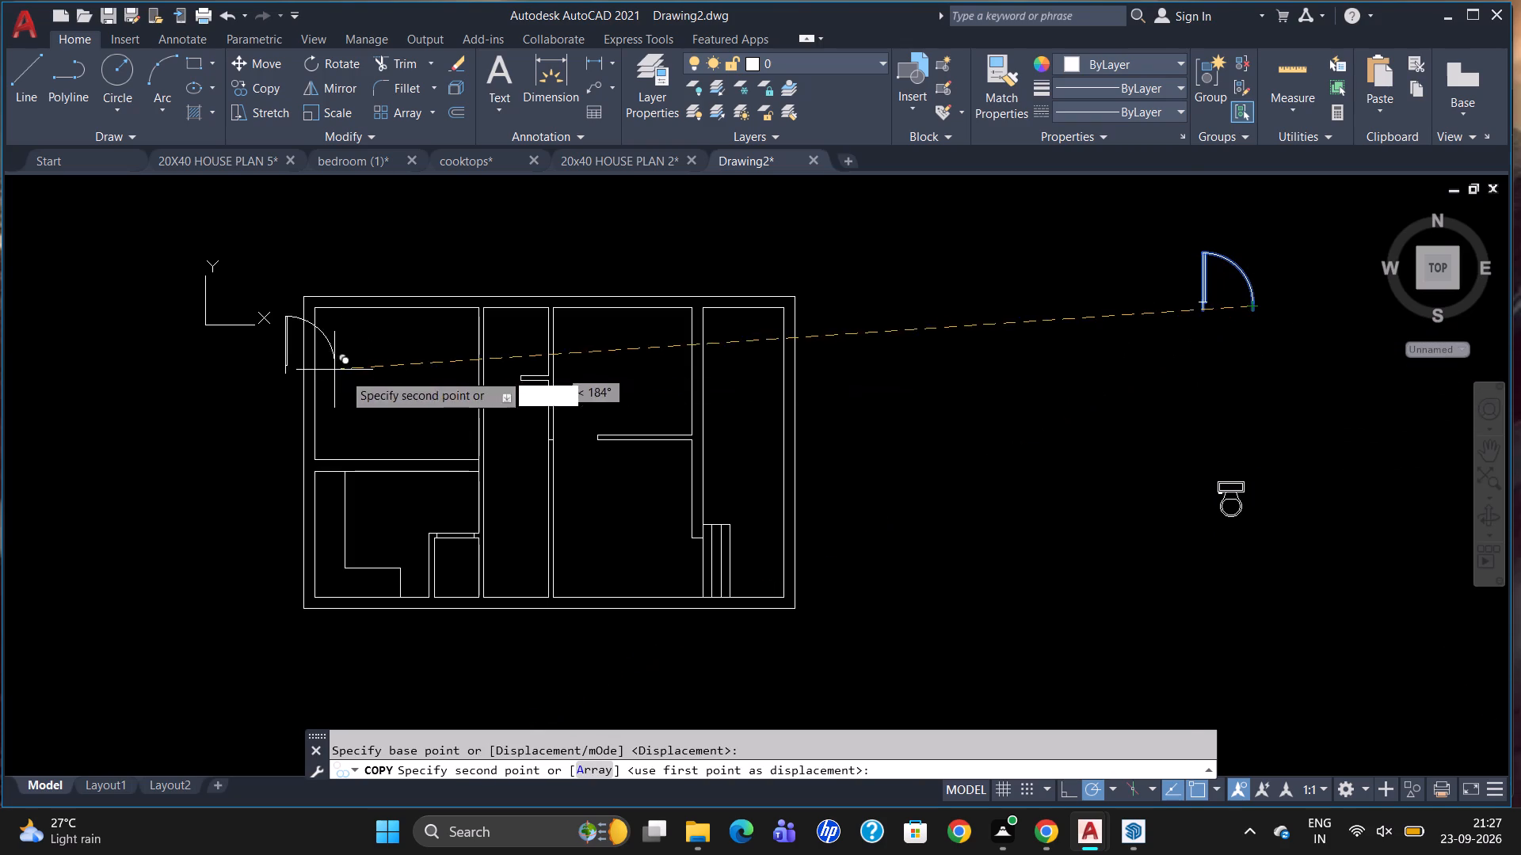
pyautogui.scroll(5, 520, 412)
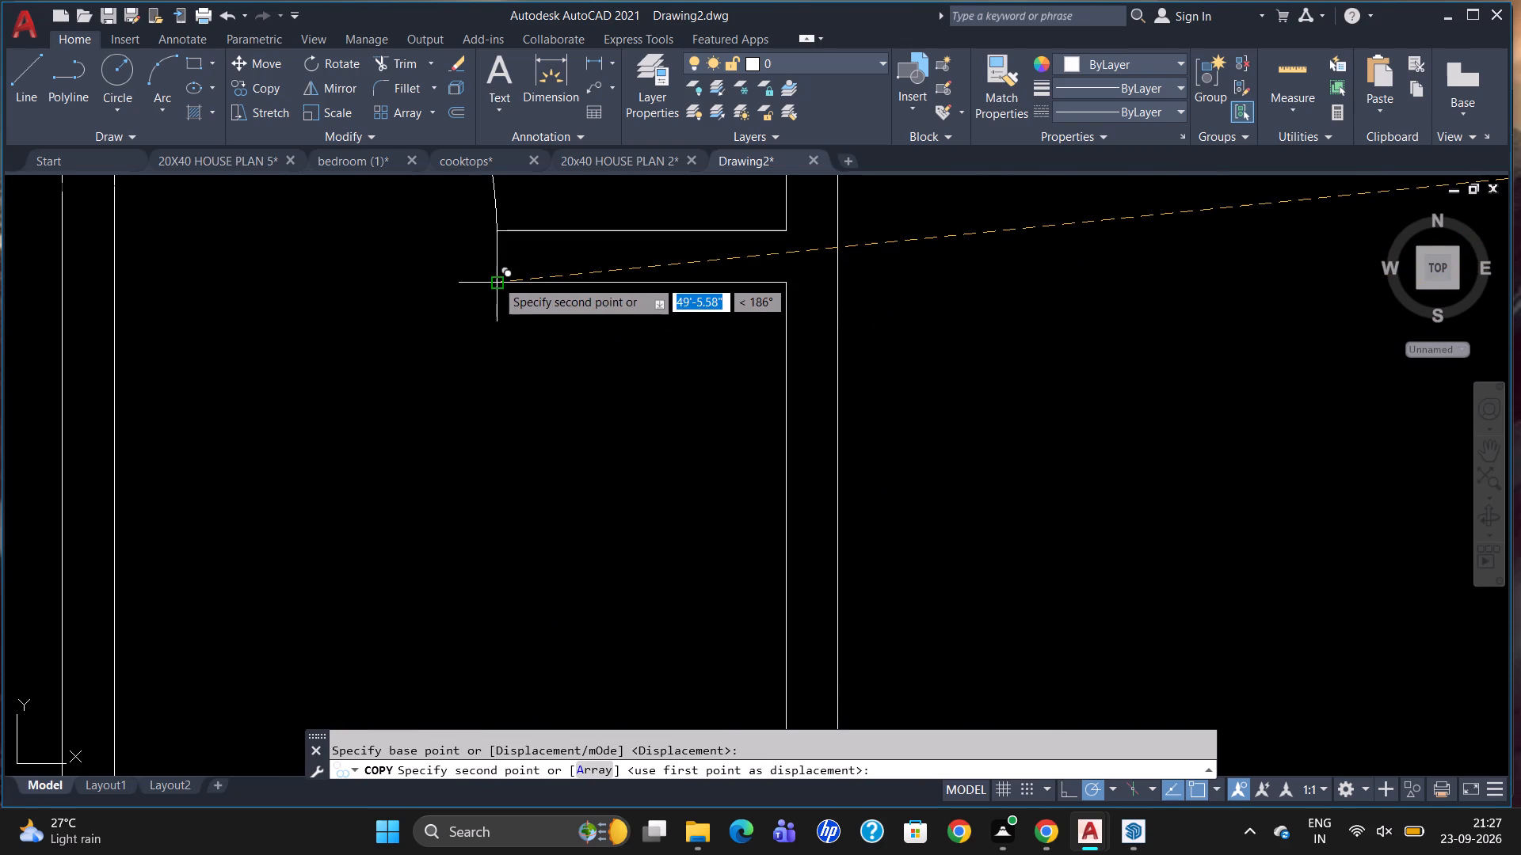
pyautogui.click(497, 278)
pyautogui.scroll(-4, 600, 438)
pyautogui.scroll(-2, 760, 540)
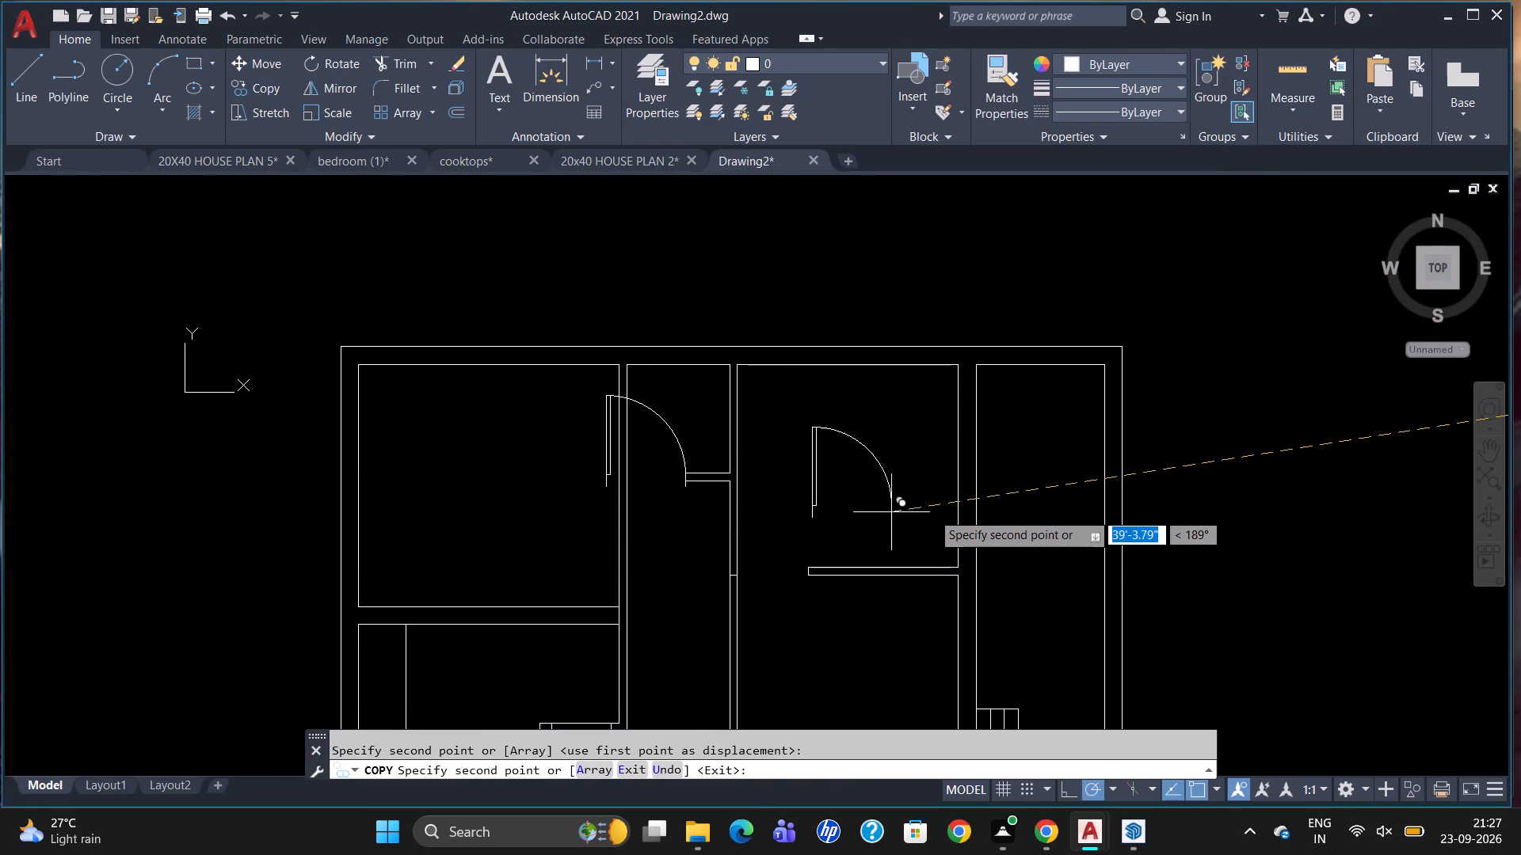
pyautogui.press('Escape')
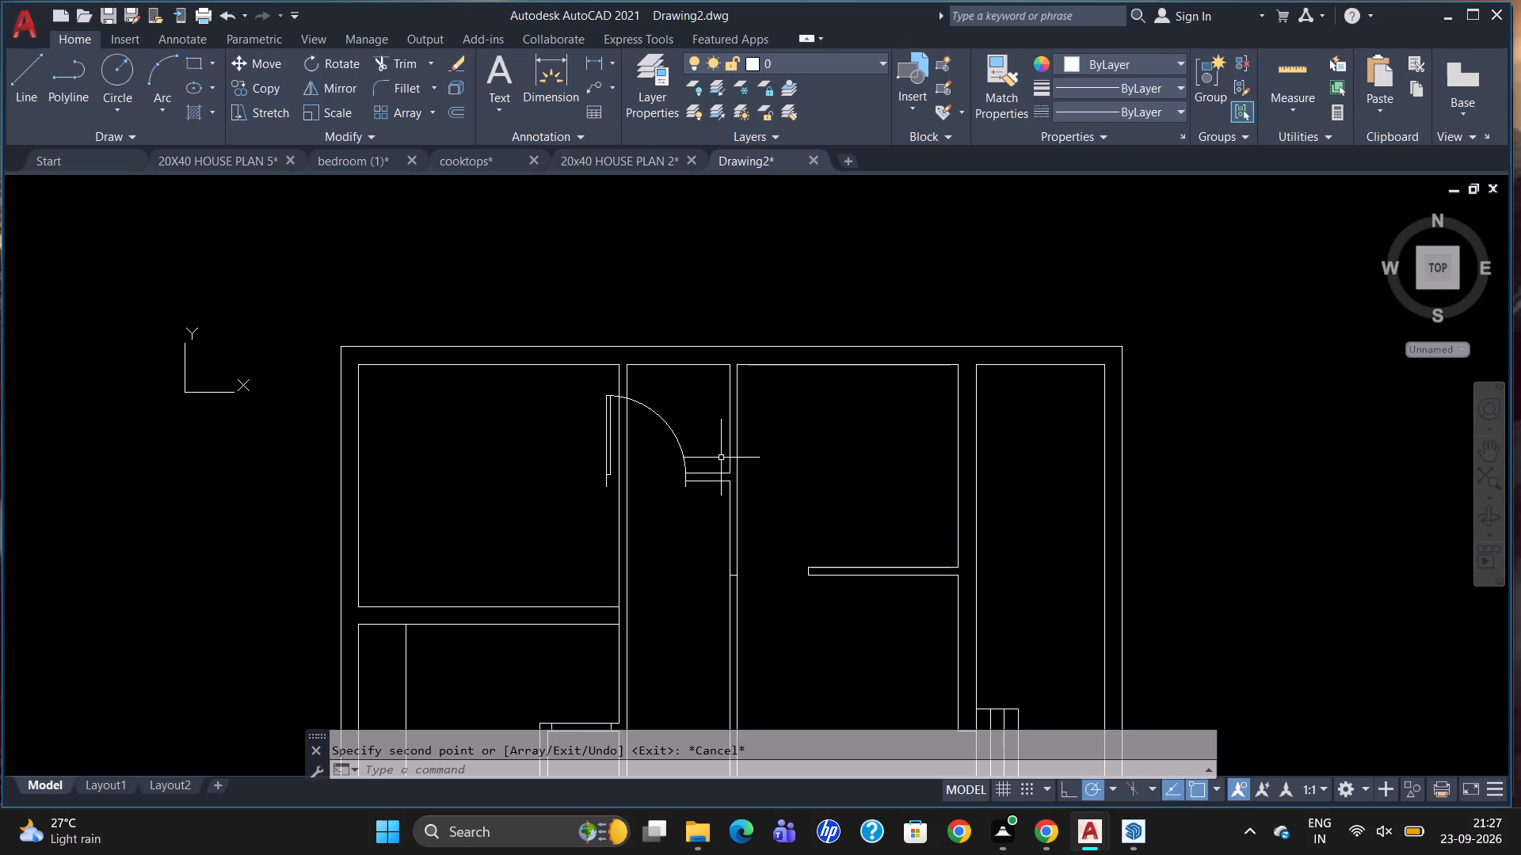
# Move the copied door up 3" so its jamb end meets the lower corner of the partition stub.
pyautogui.click(673, 432)
pyautogui.press('m')
pyautogui.press('Return')
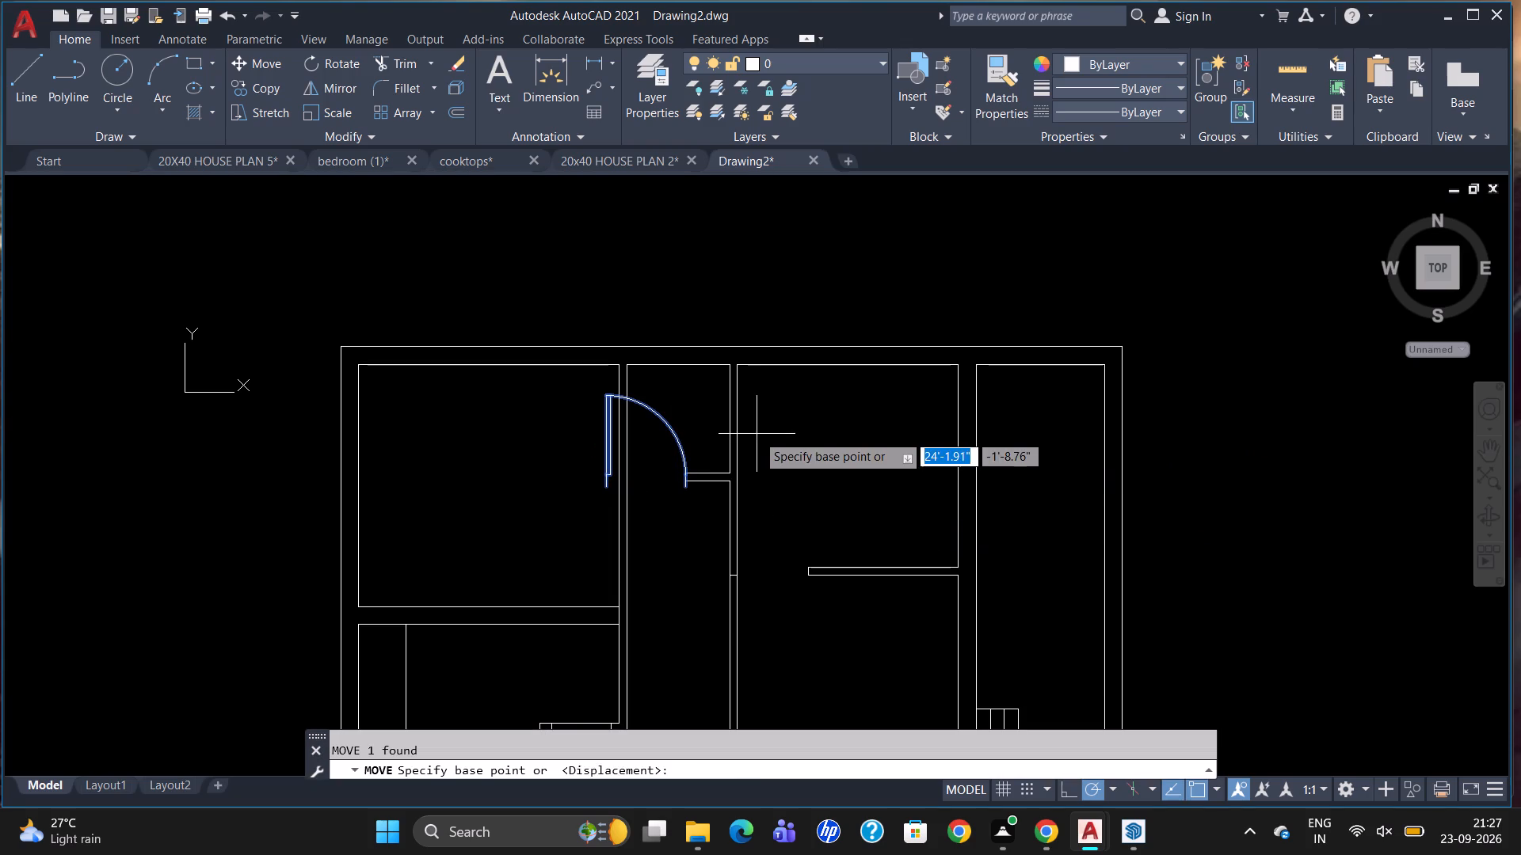
pyautogui.scroll(2, 707, 513)
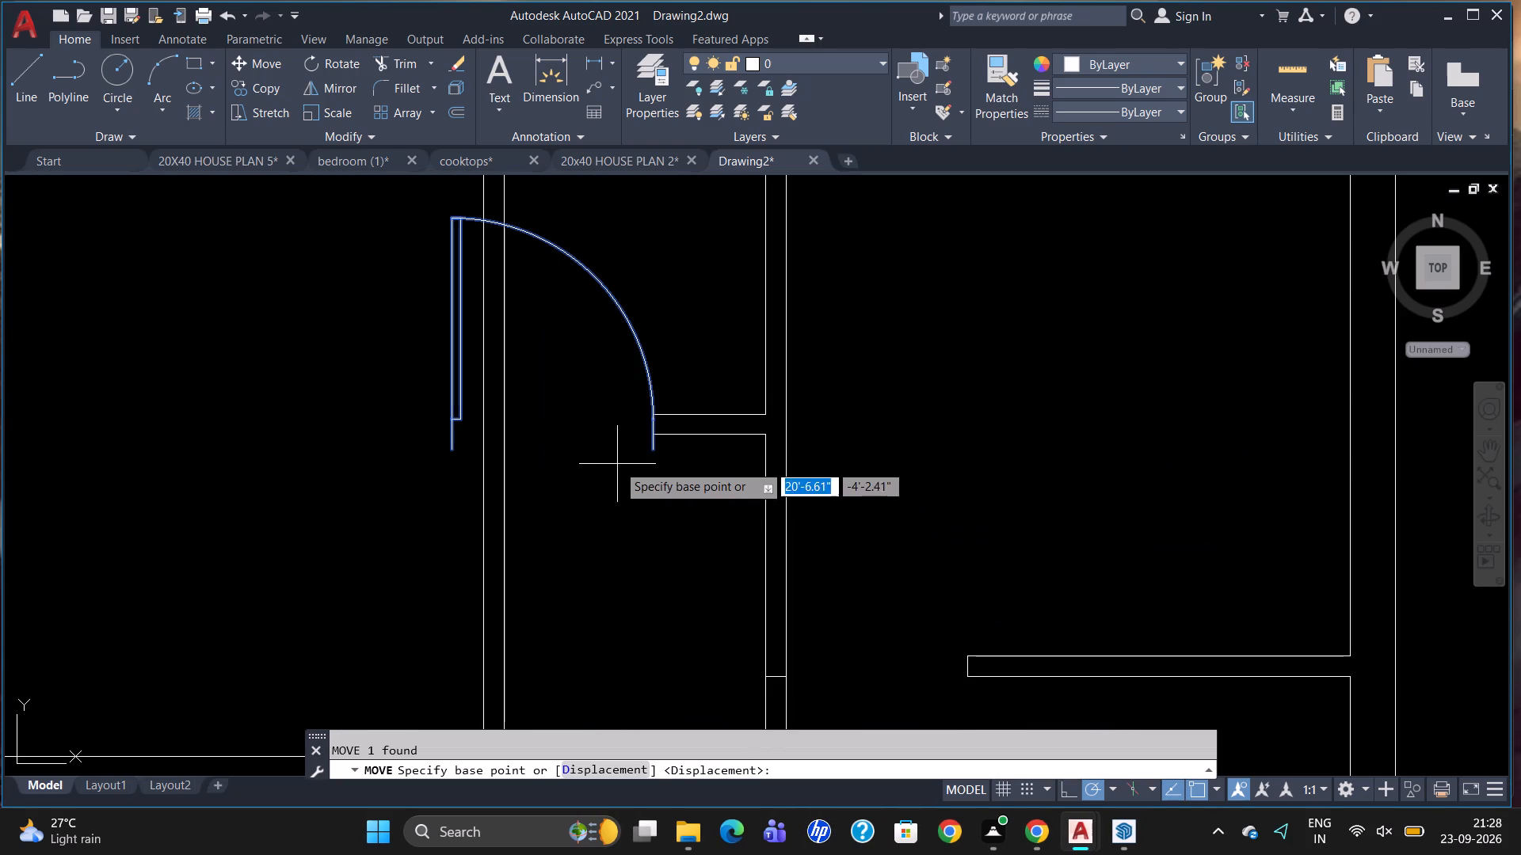
pyautogui.click(655, 452)
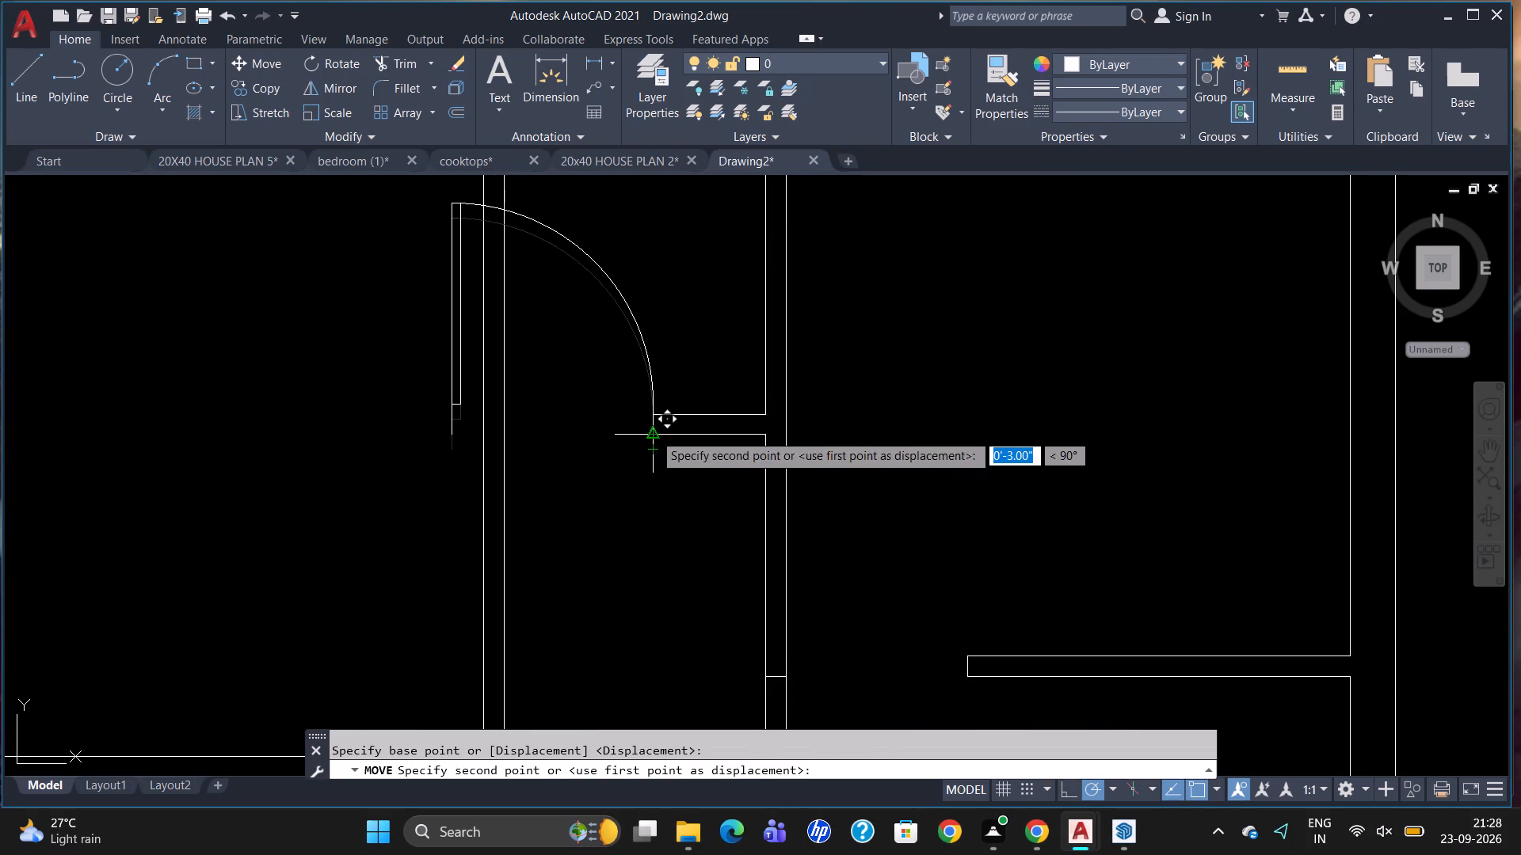
pyautogui.click(654, 433)
# Scale the copied door down from the stub's corner so it spans the opening to the narrow room's opposite wall.
pyautogui.click(654, 378)
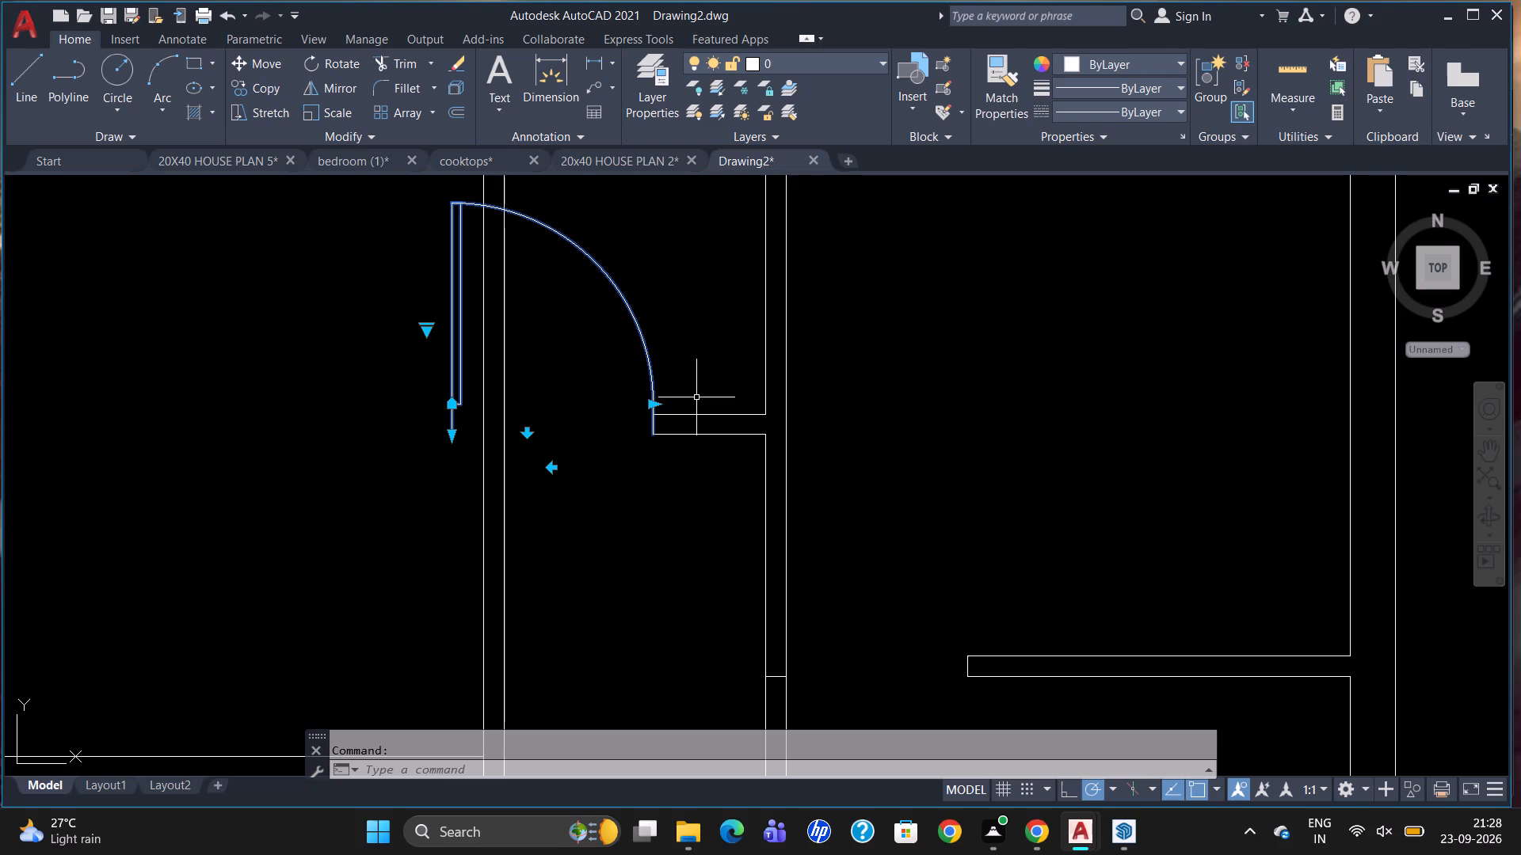
pyautogui.write('SC')
pyautogui.press('Return')
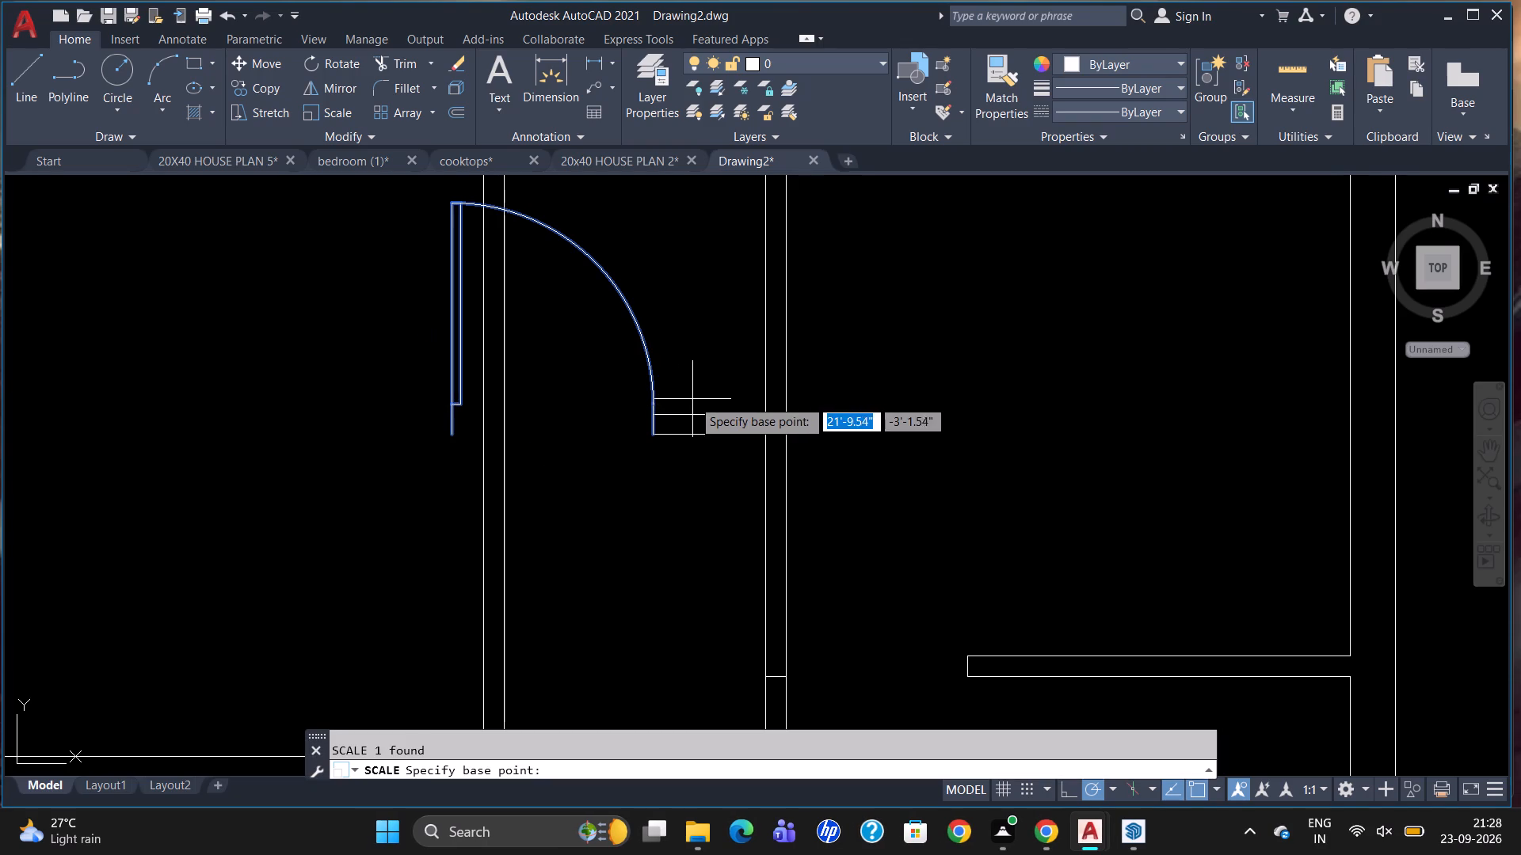
pyautogui.moveTo(657, 439); pyautogui.dragTo(655, 431)
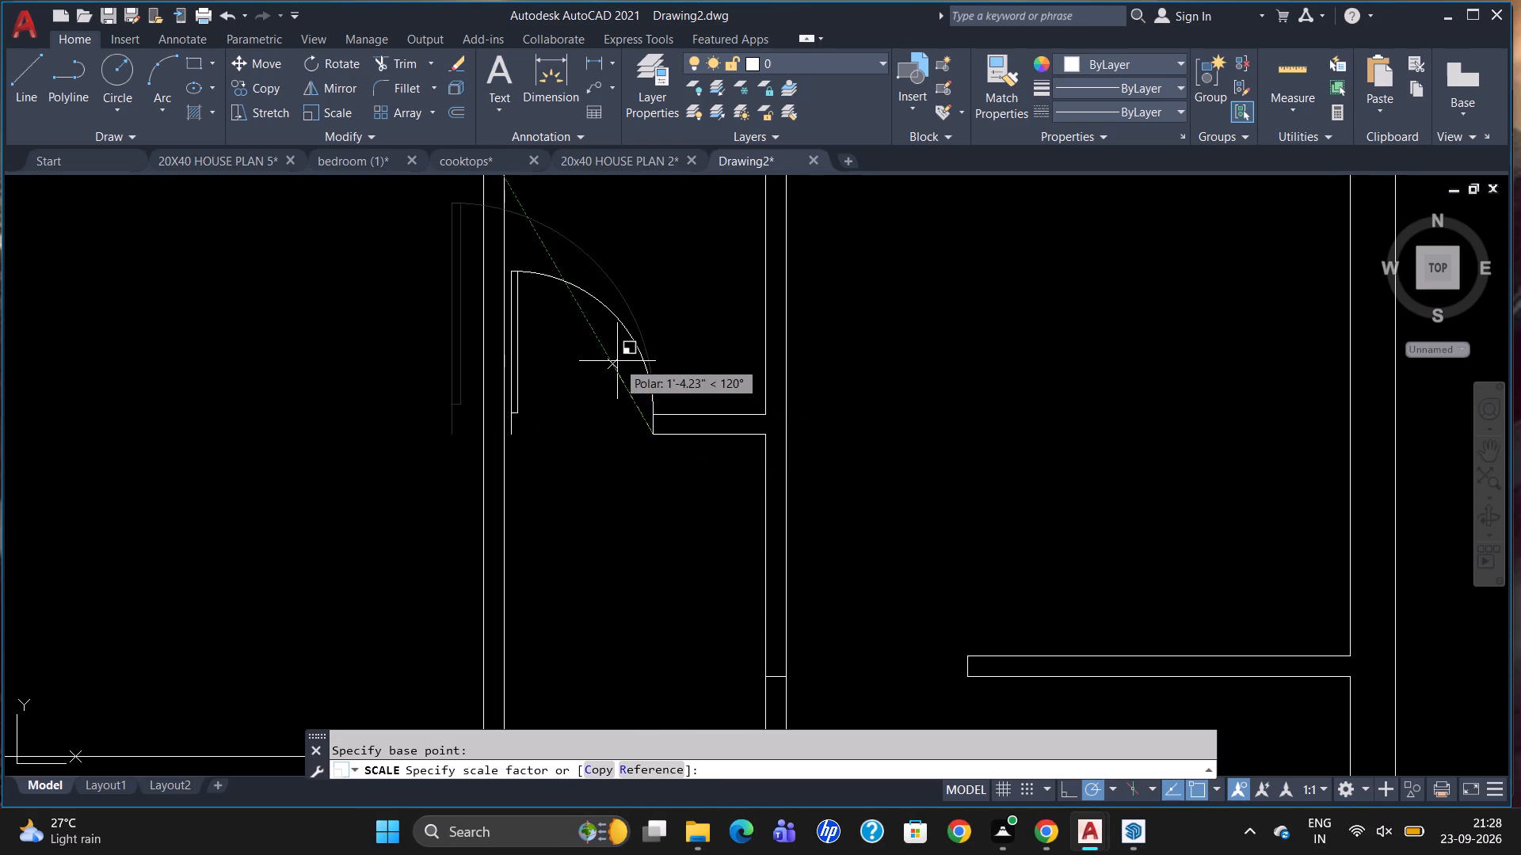
pyautogui.click(615, 359)
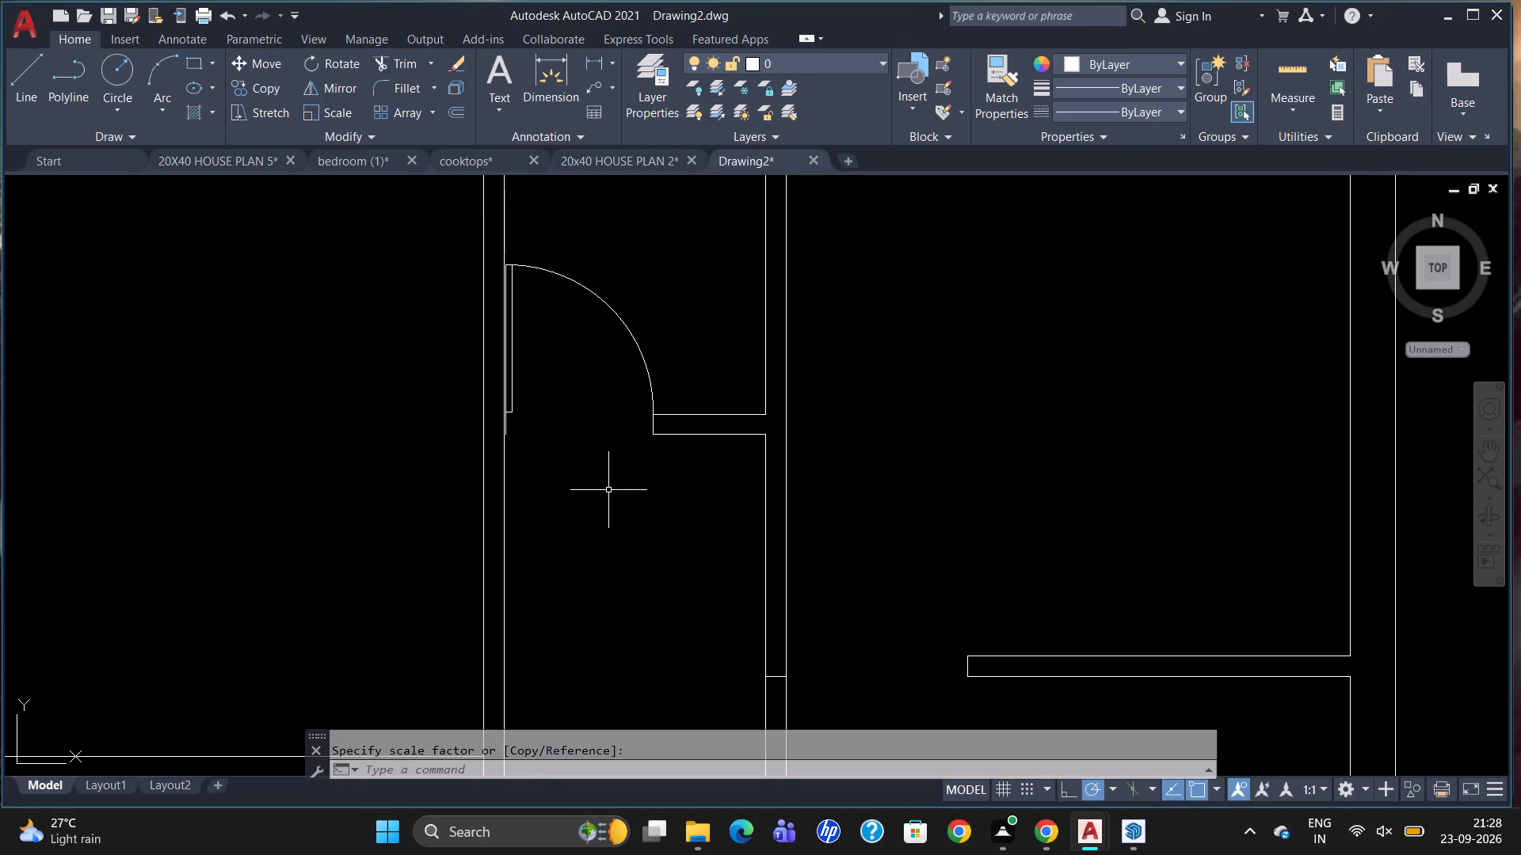
# Copy the door block beside the plan to the lower corner at the free end of the long horizontal partition.
pyautogui.scroll(-3, 746, 311)
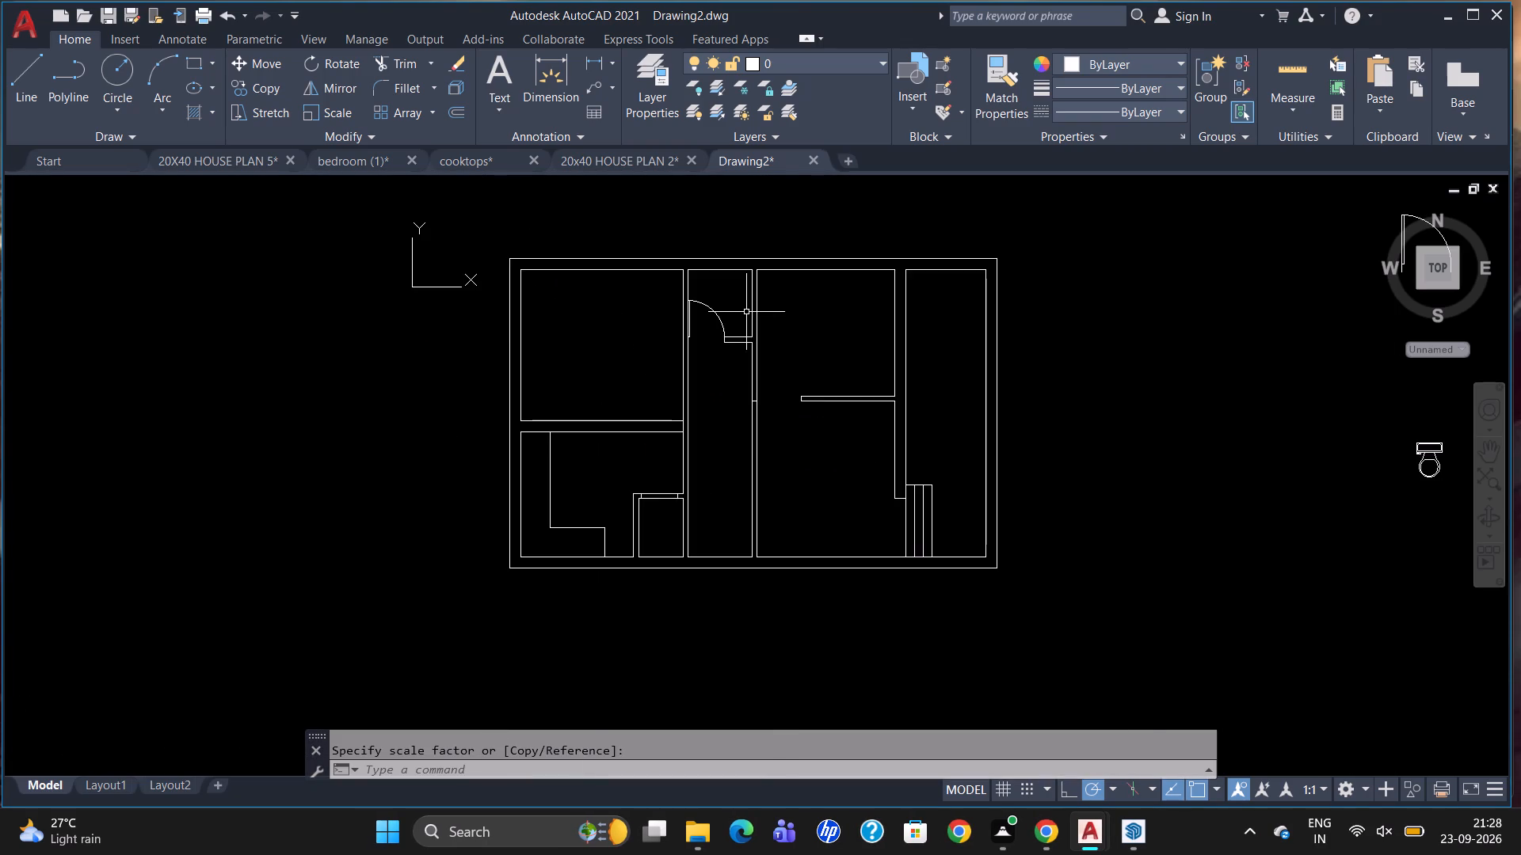
pyautogui.scroll(1, 771, 441)
pyautogui.scroll(-1, 760, 460)
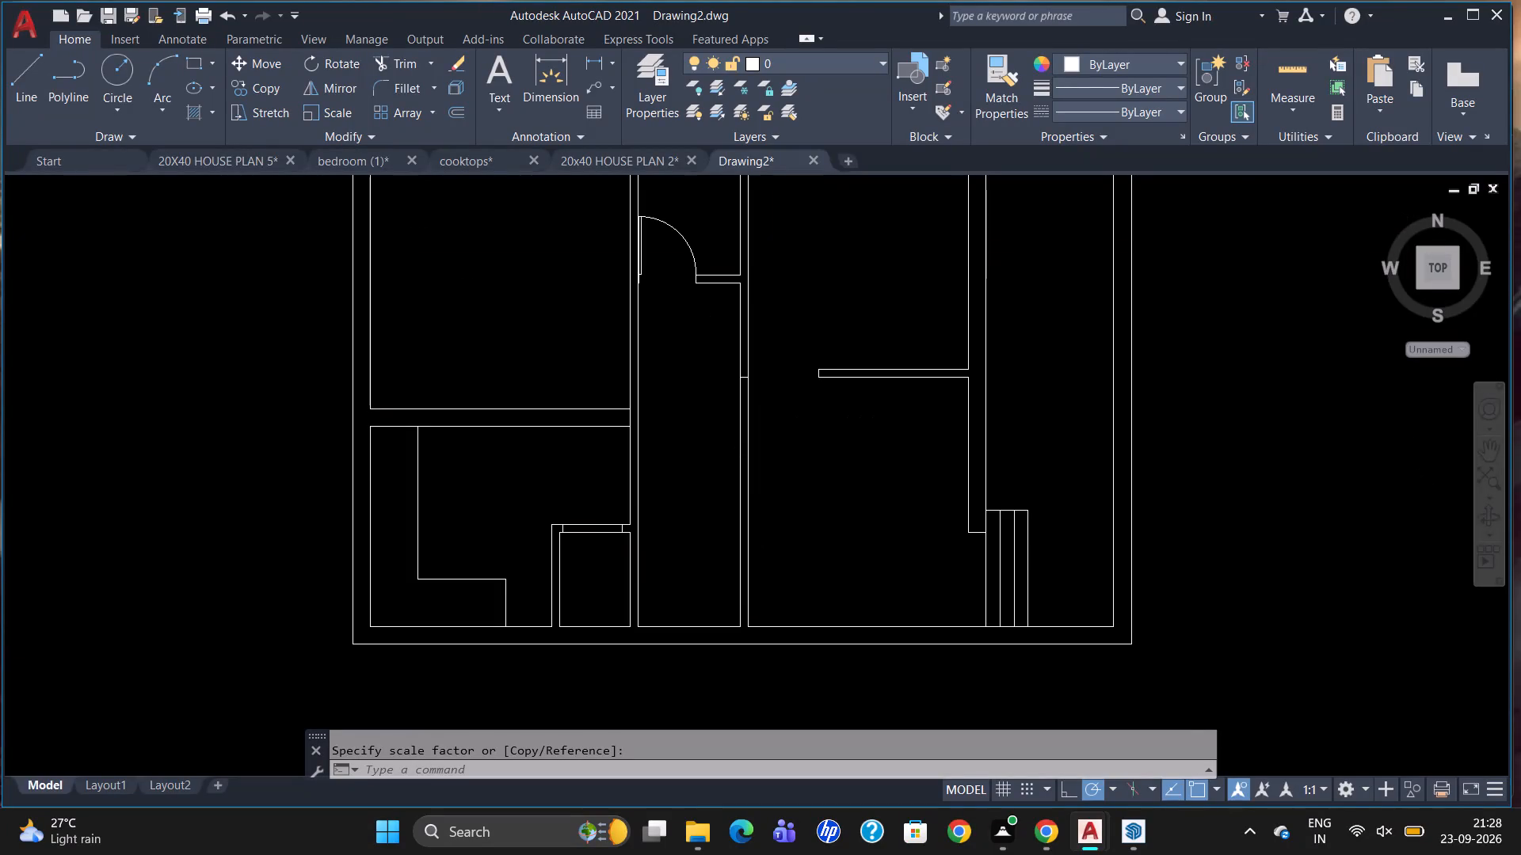
pyautogui.scroll(-2, 1099, 428)
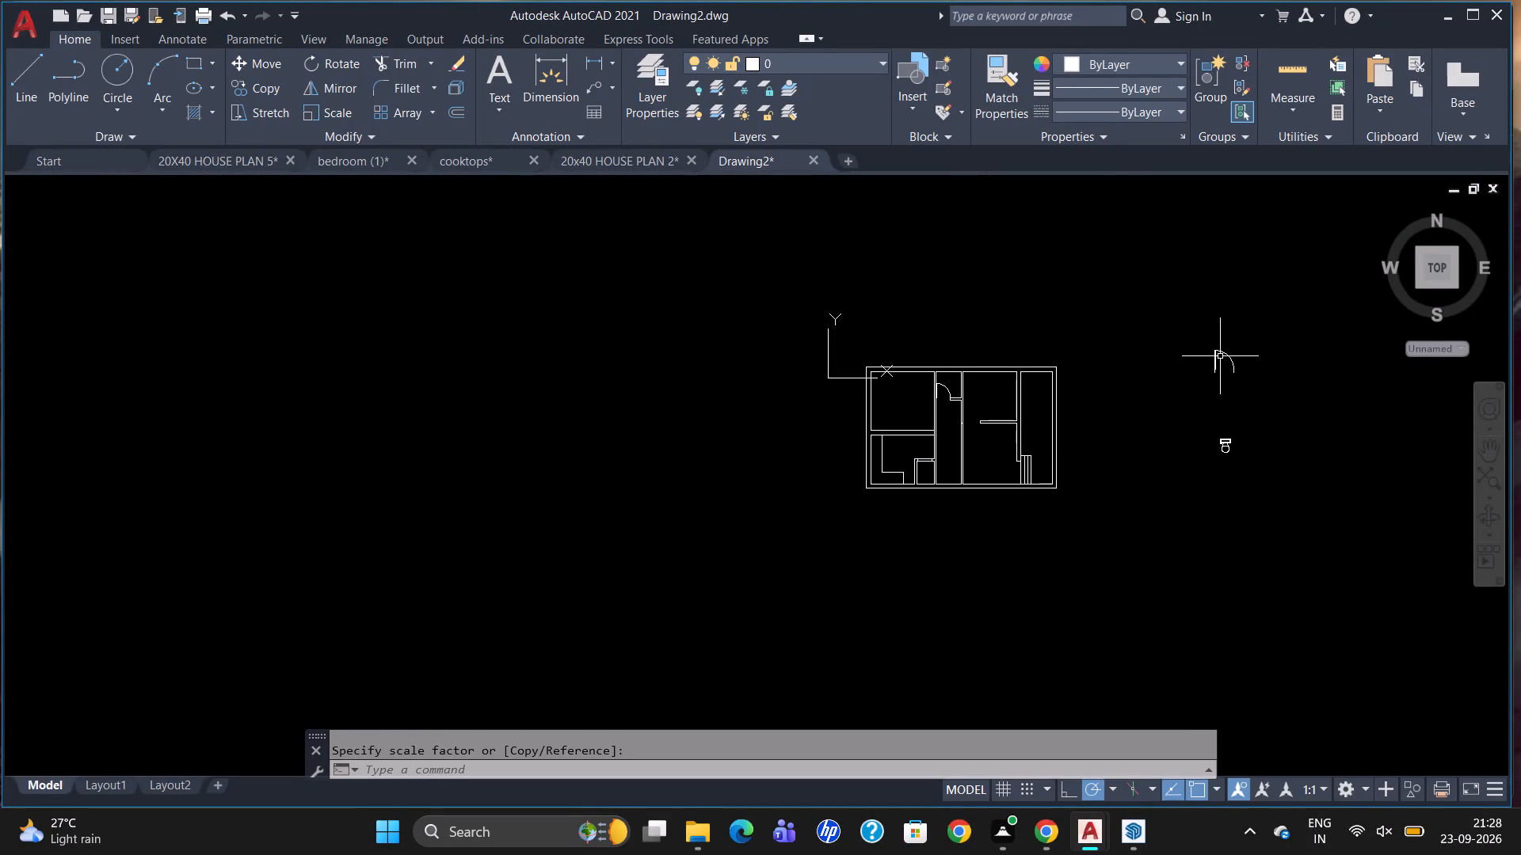
pyautogui.click(1217, 351)
pyautogui.write('CO')
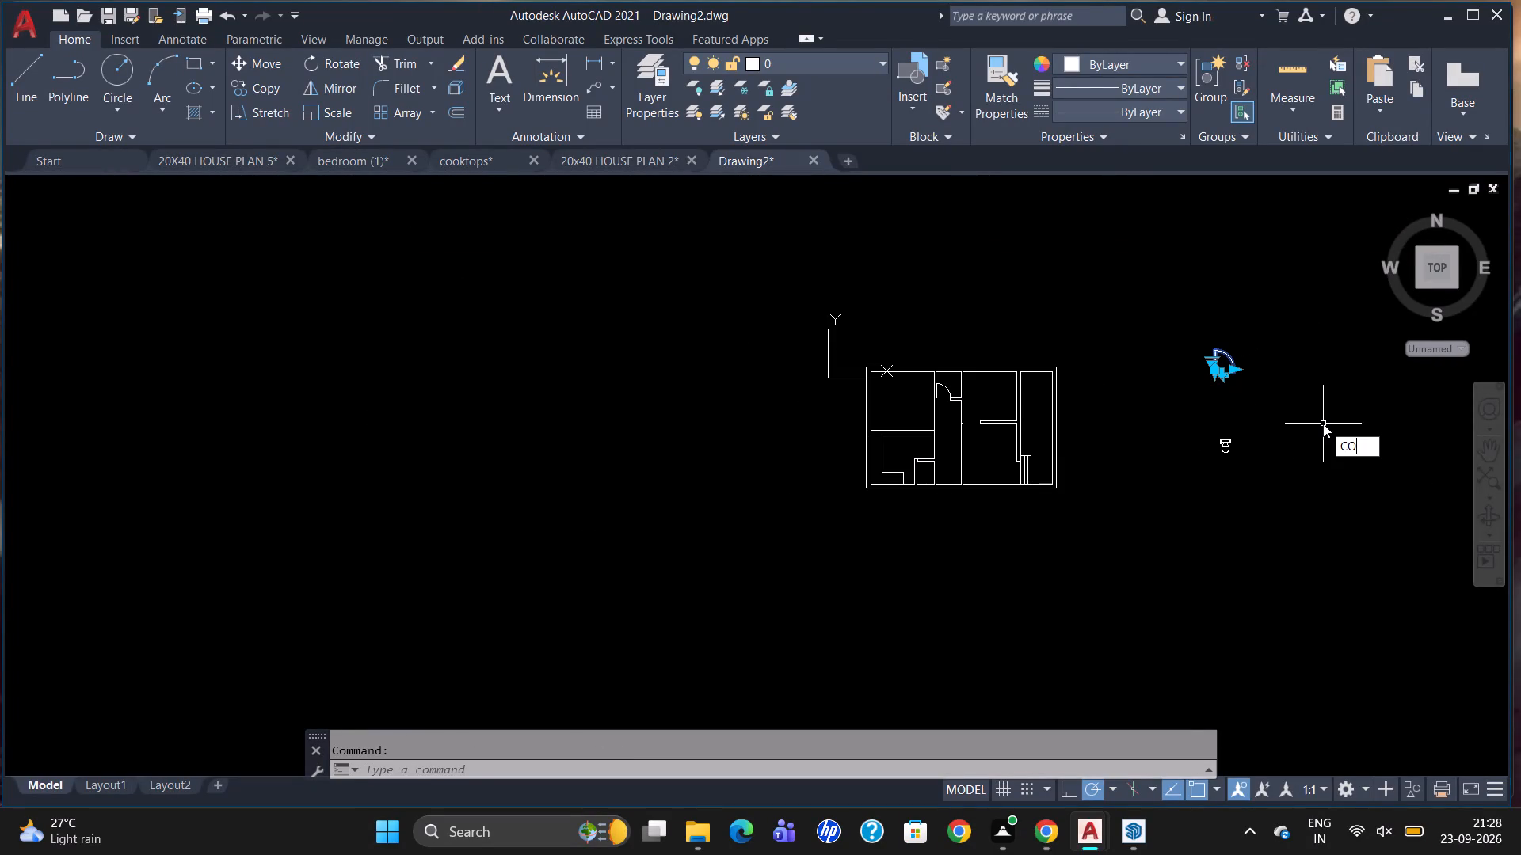
pyautogui.press('Return')
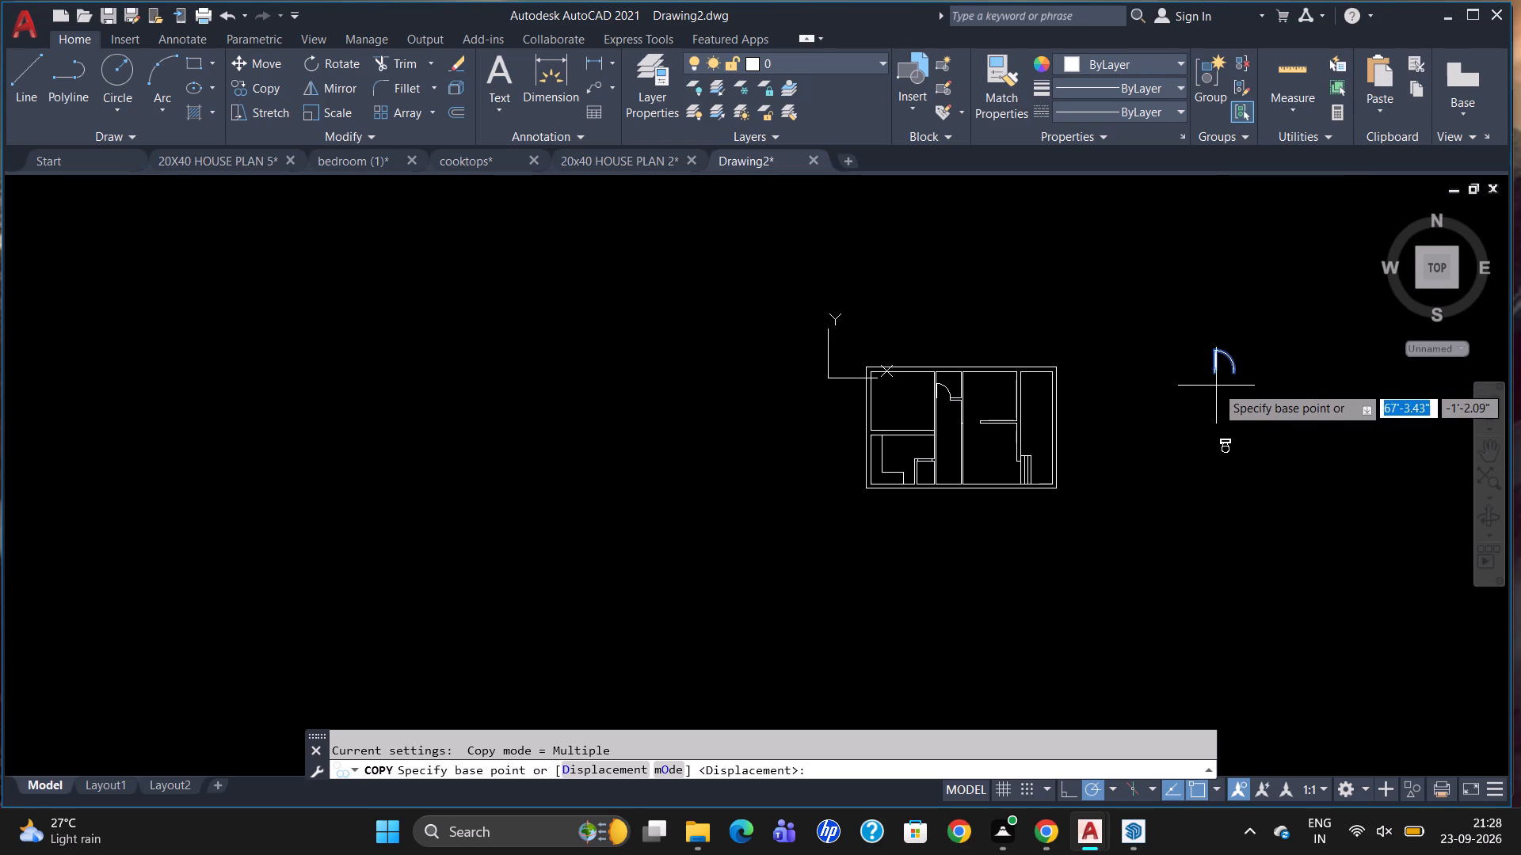
pyautogui.click(1236, 375)
pyautogui.scroll(3, 928, 433)
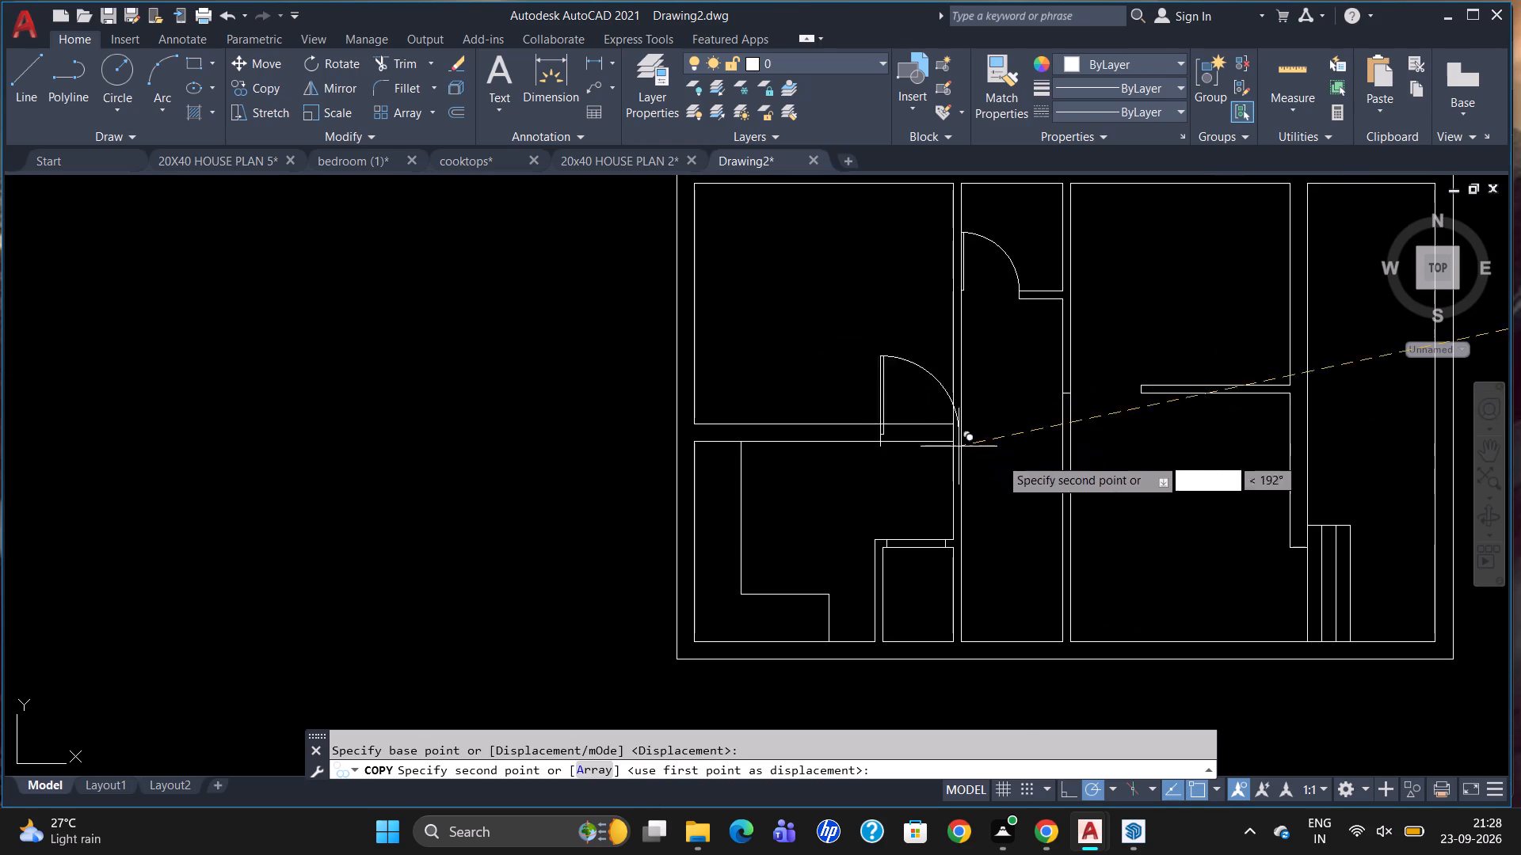
pyautogui.scroll(3, 1157, 421)
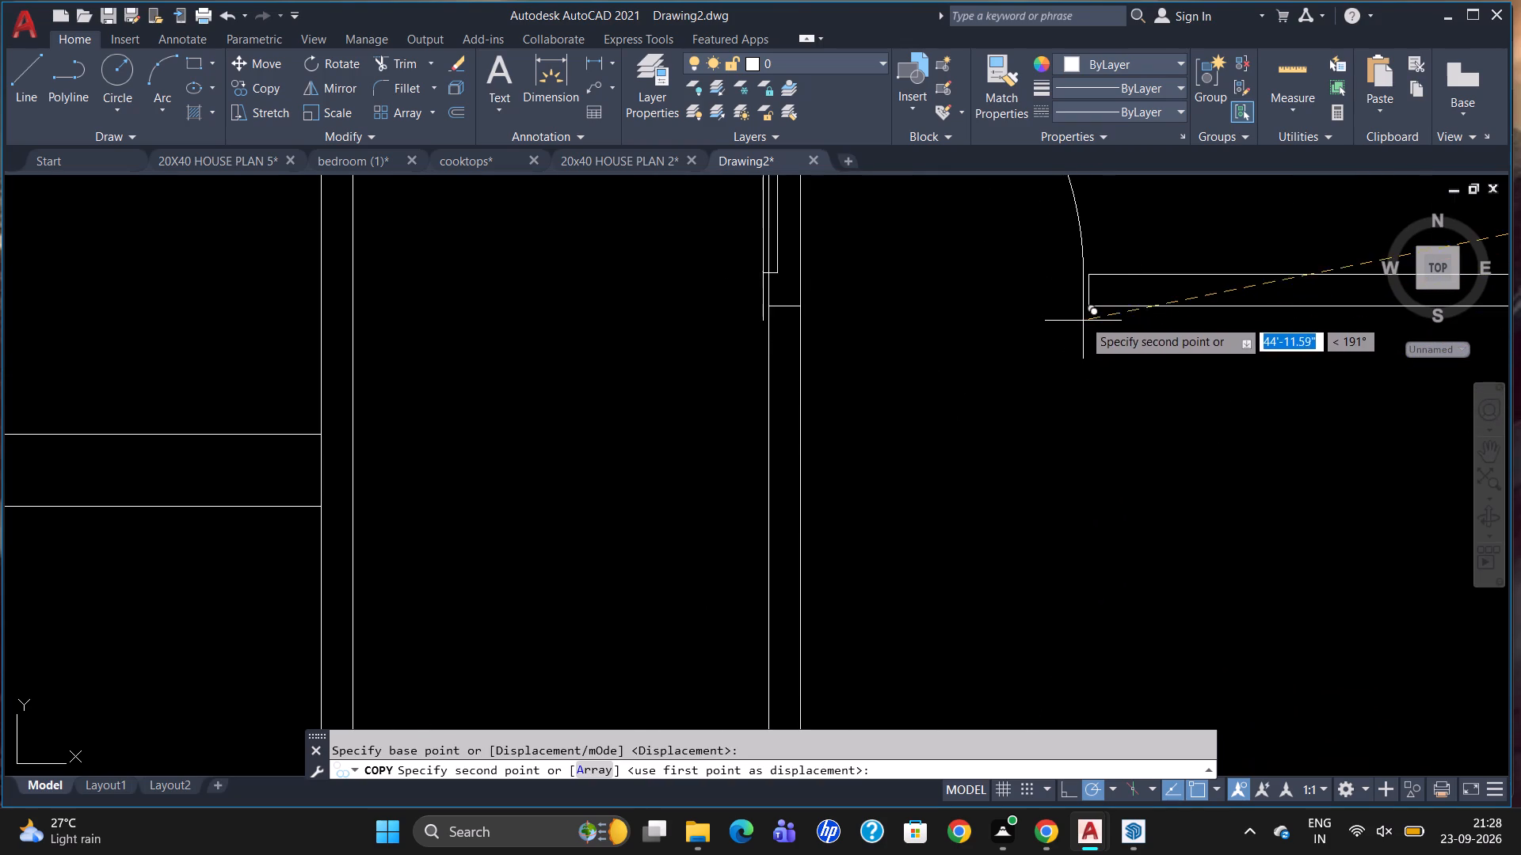
pyautogui.click(1094, 308)
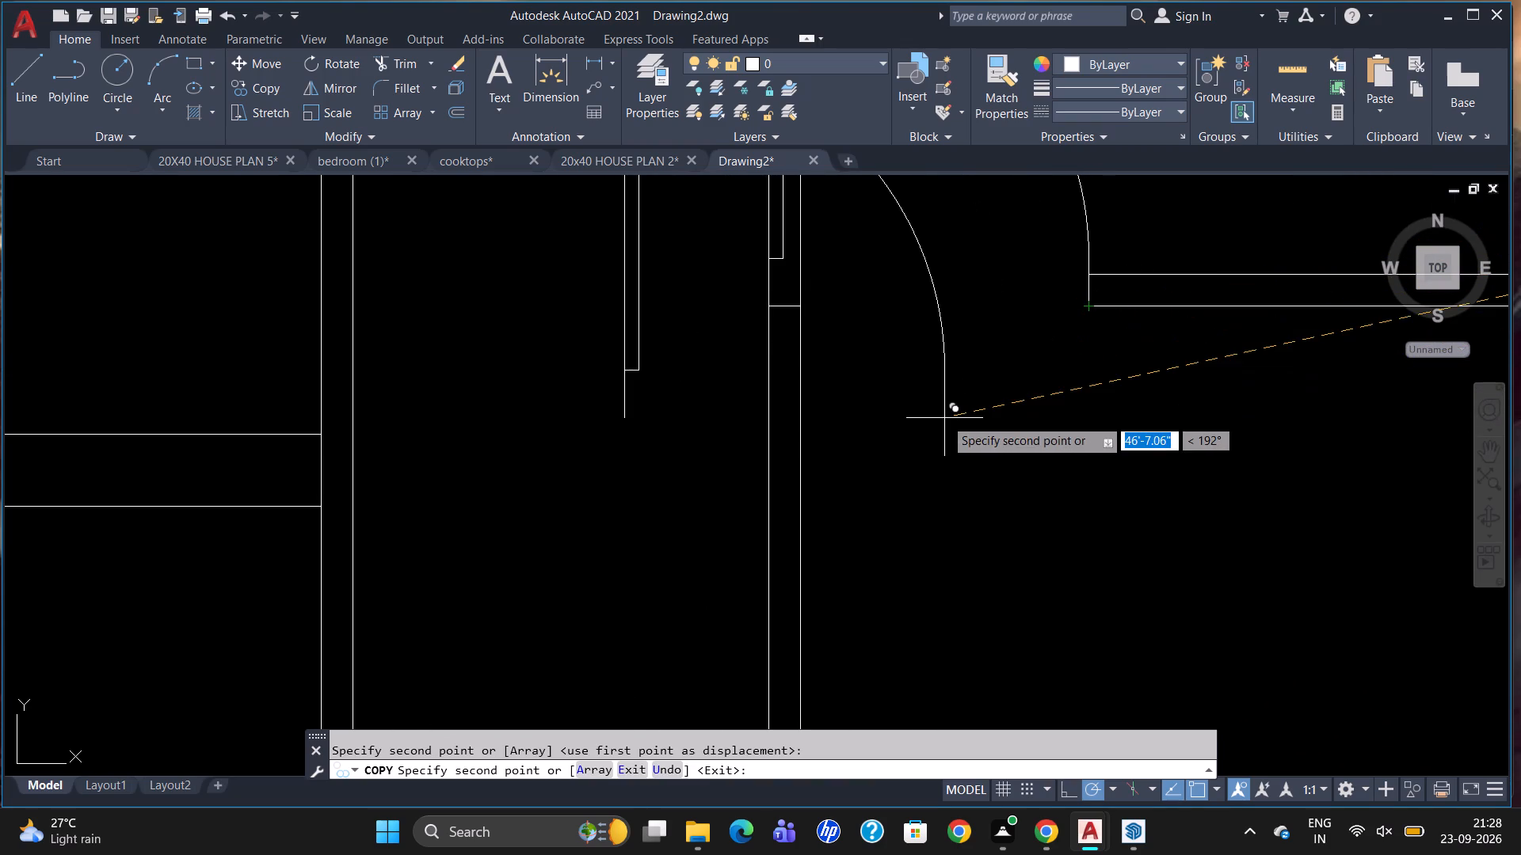
pyautogui.press('space')
# Scale the copied door down from the long partition's corner so it spans the opening to the narrow room's wall.
pyautogui.scroll(-2, 990, 452)
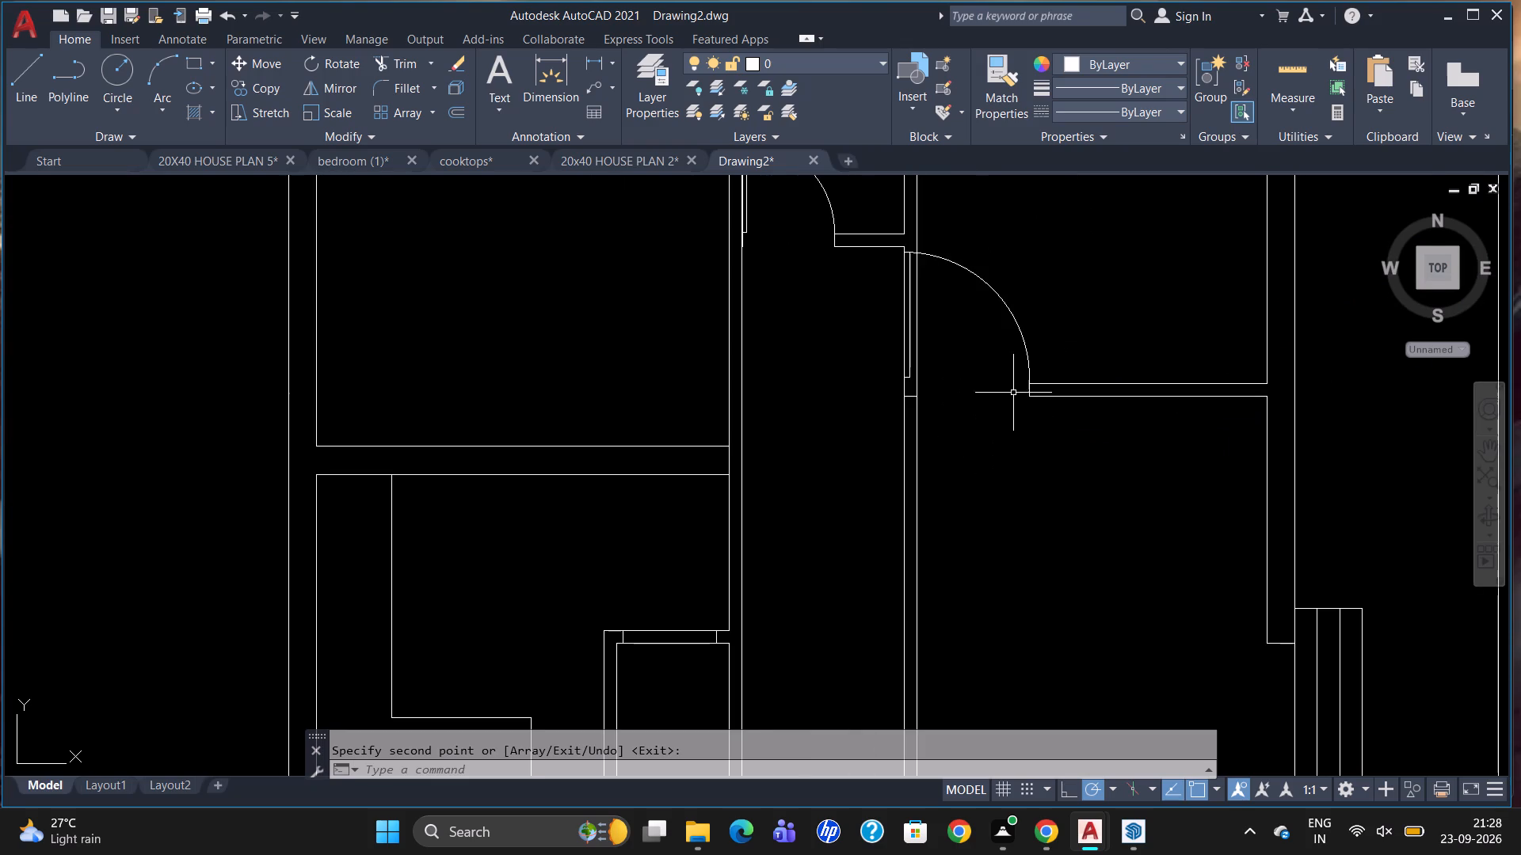
pyautogui.click(1020, 334)
pyautogui.write('SC')
pyautogui.press('Return')
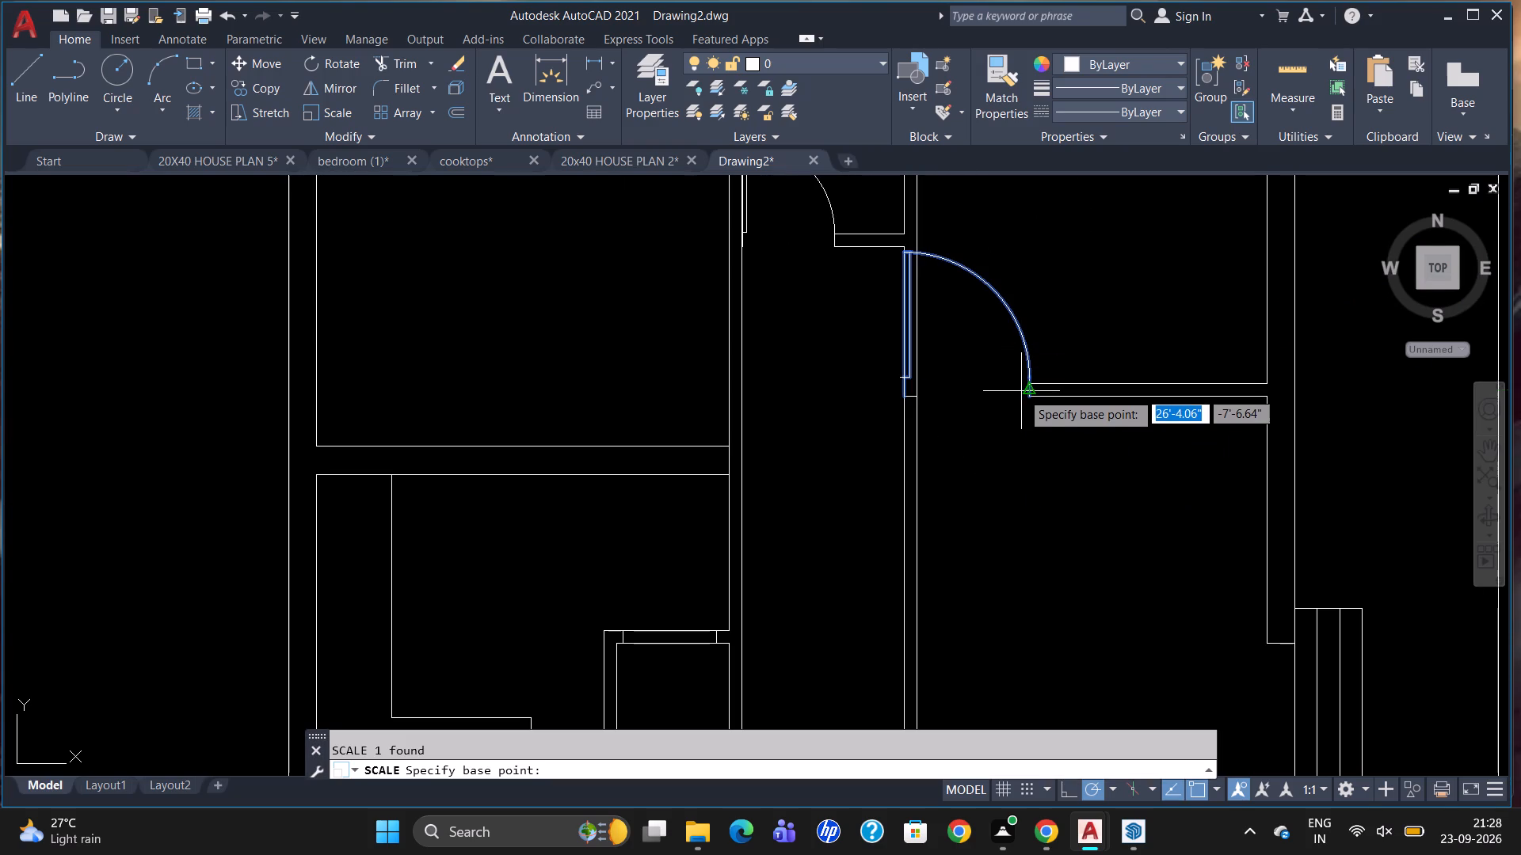
pyautogui.click(1031, 400)
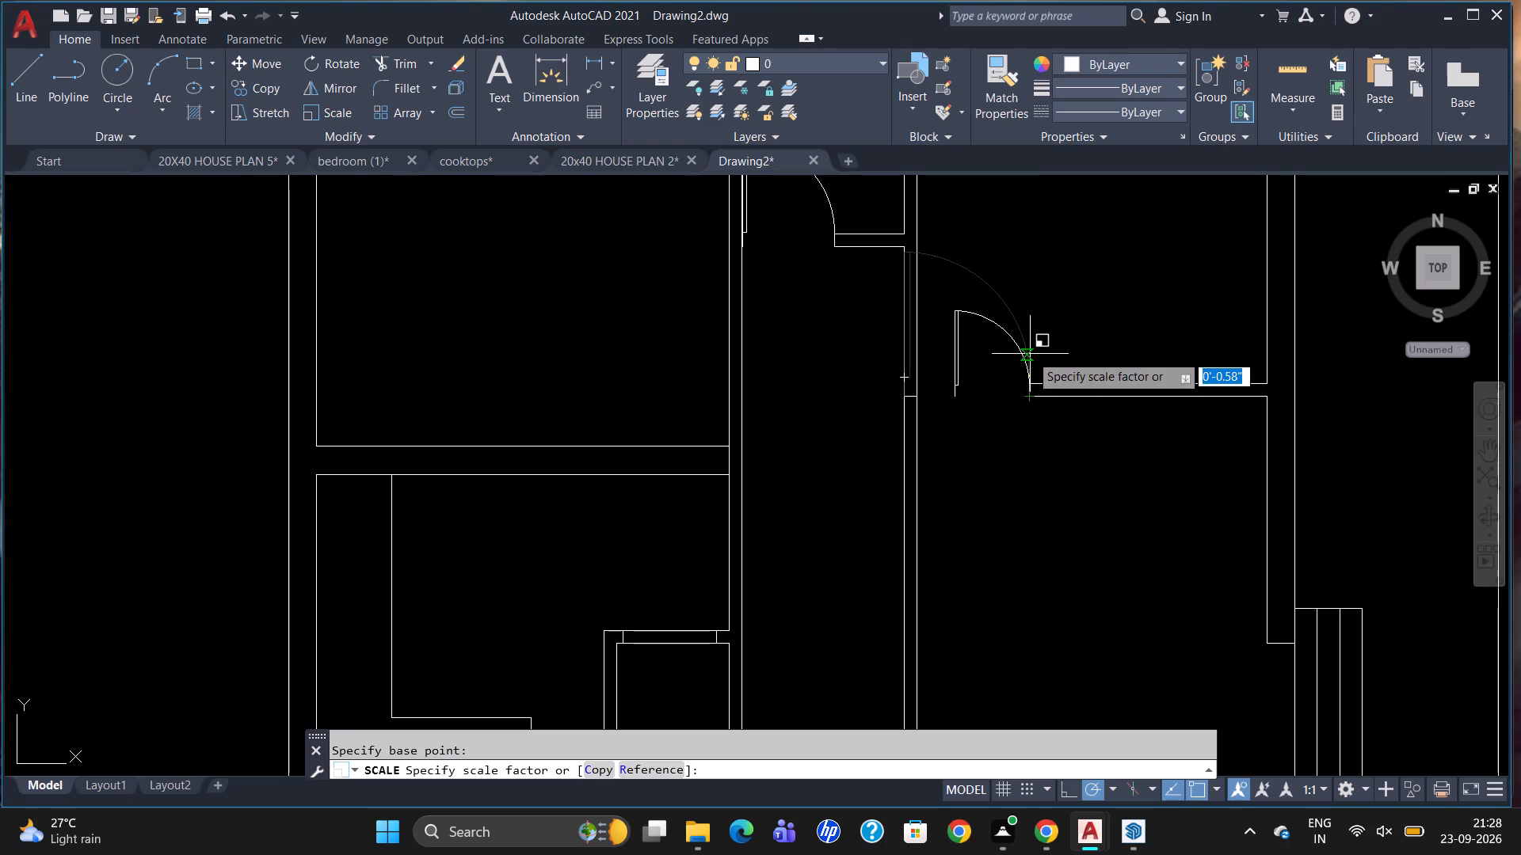
pyautogui.click(1014, 334)
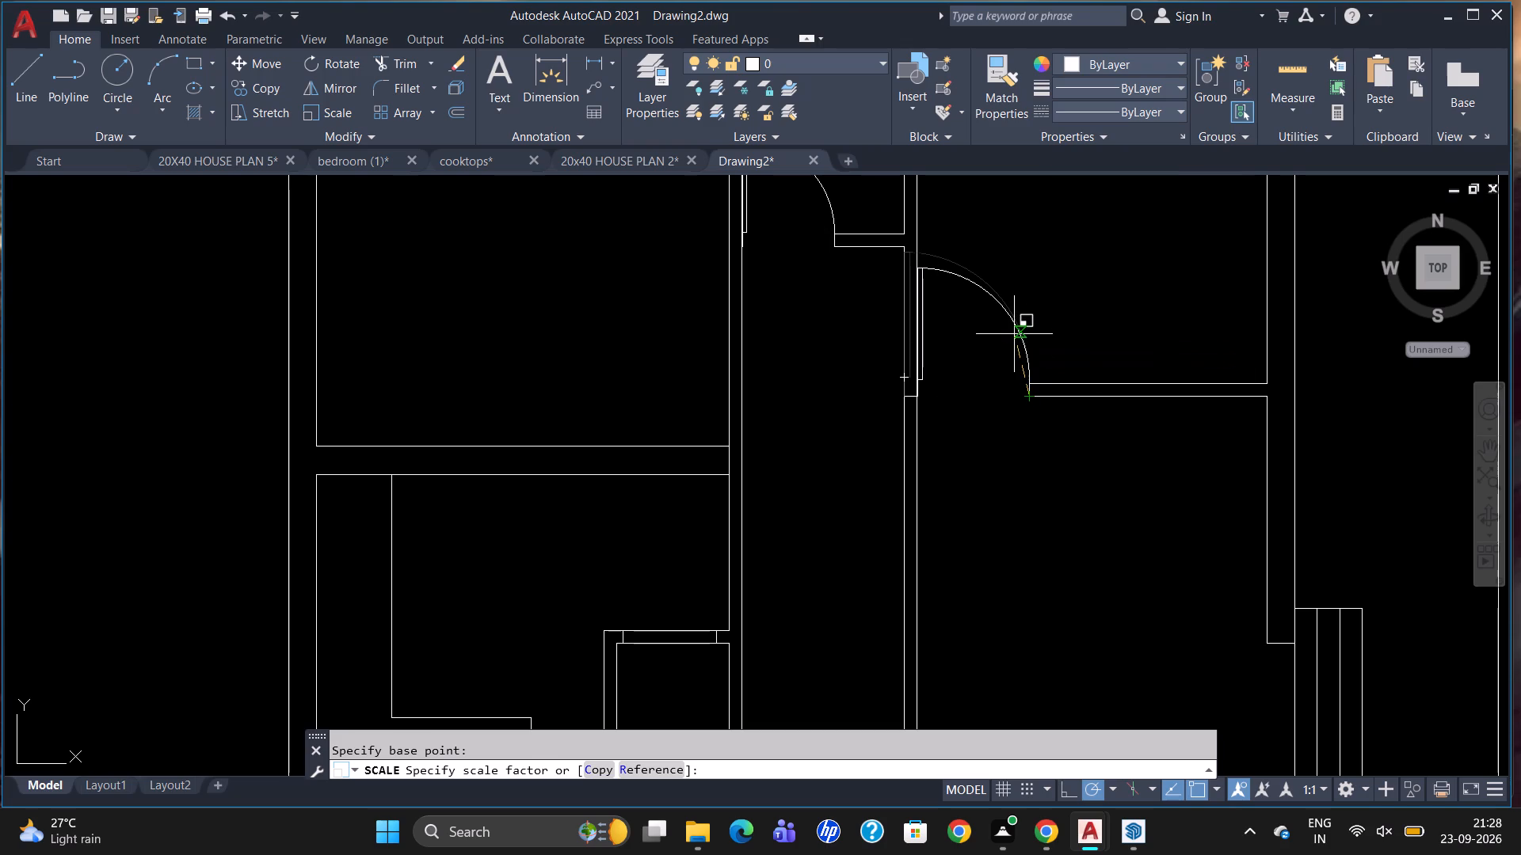
# Rotate the source door block beside the plan 90° about its upper corner.
pyautogui.scroll(1, 1085, 298)
pyautogui.scroll(-1, 1073, 319)
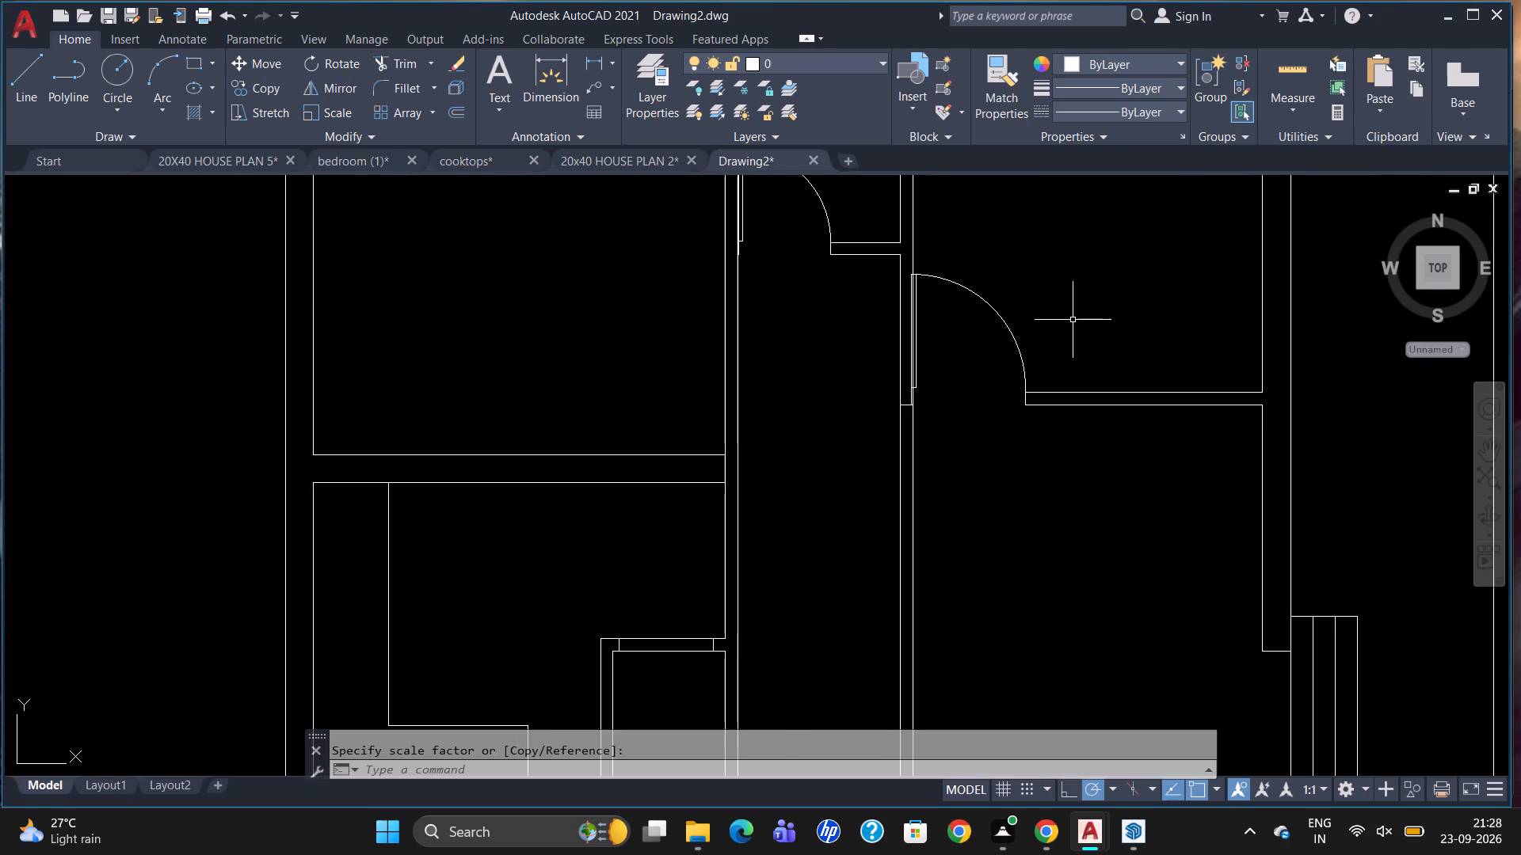
pyautogui.scroll(-2, 1073, 324)
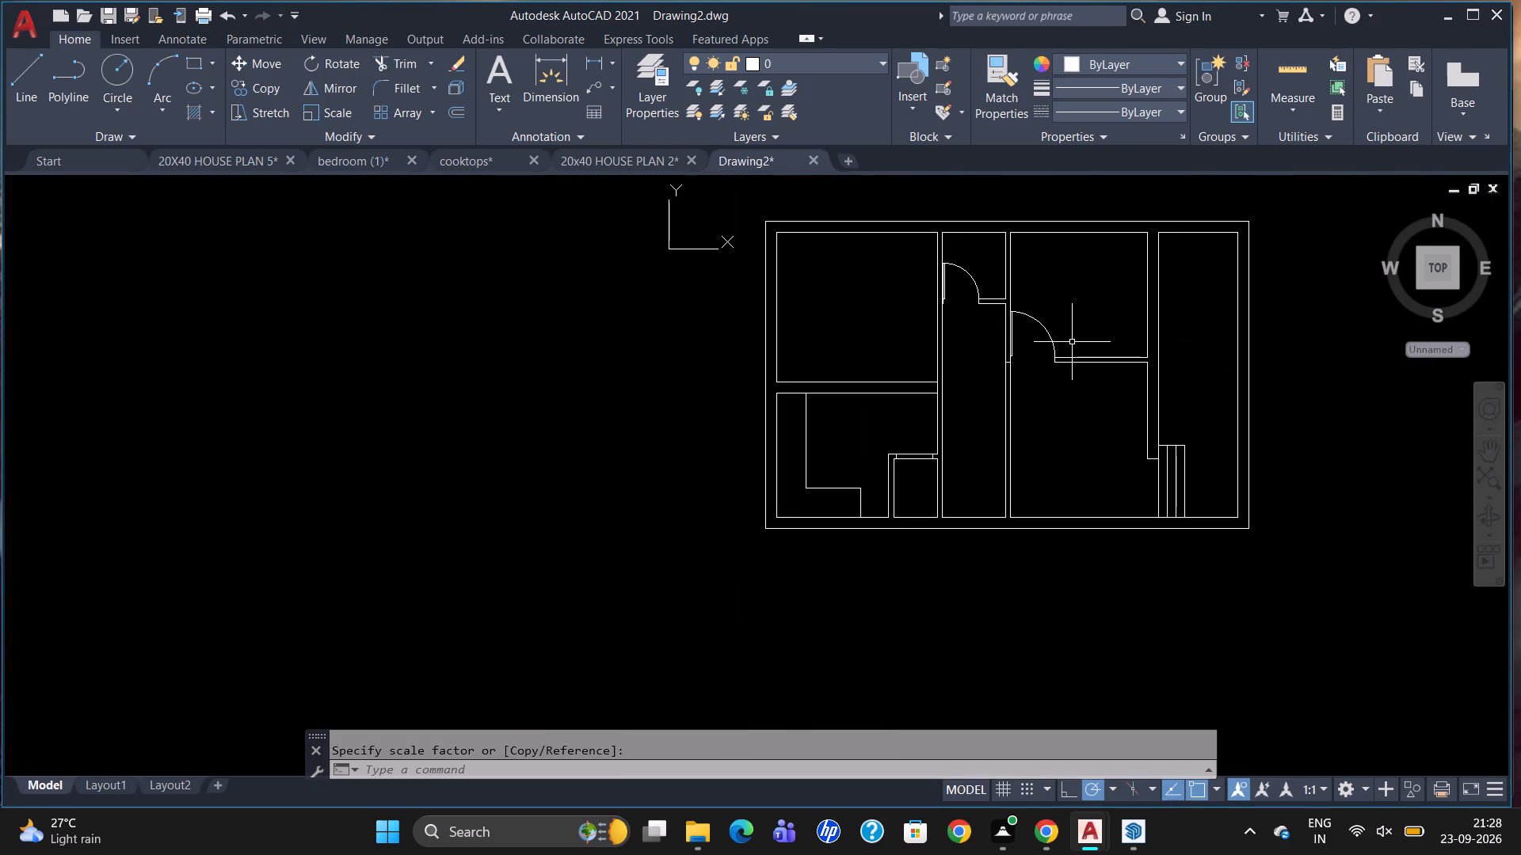
pyautogui.scroll(-1, 1072, 342)
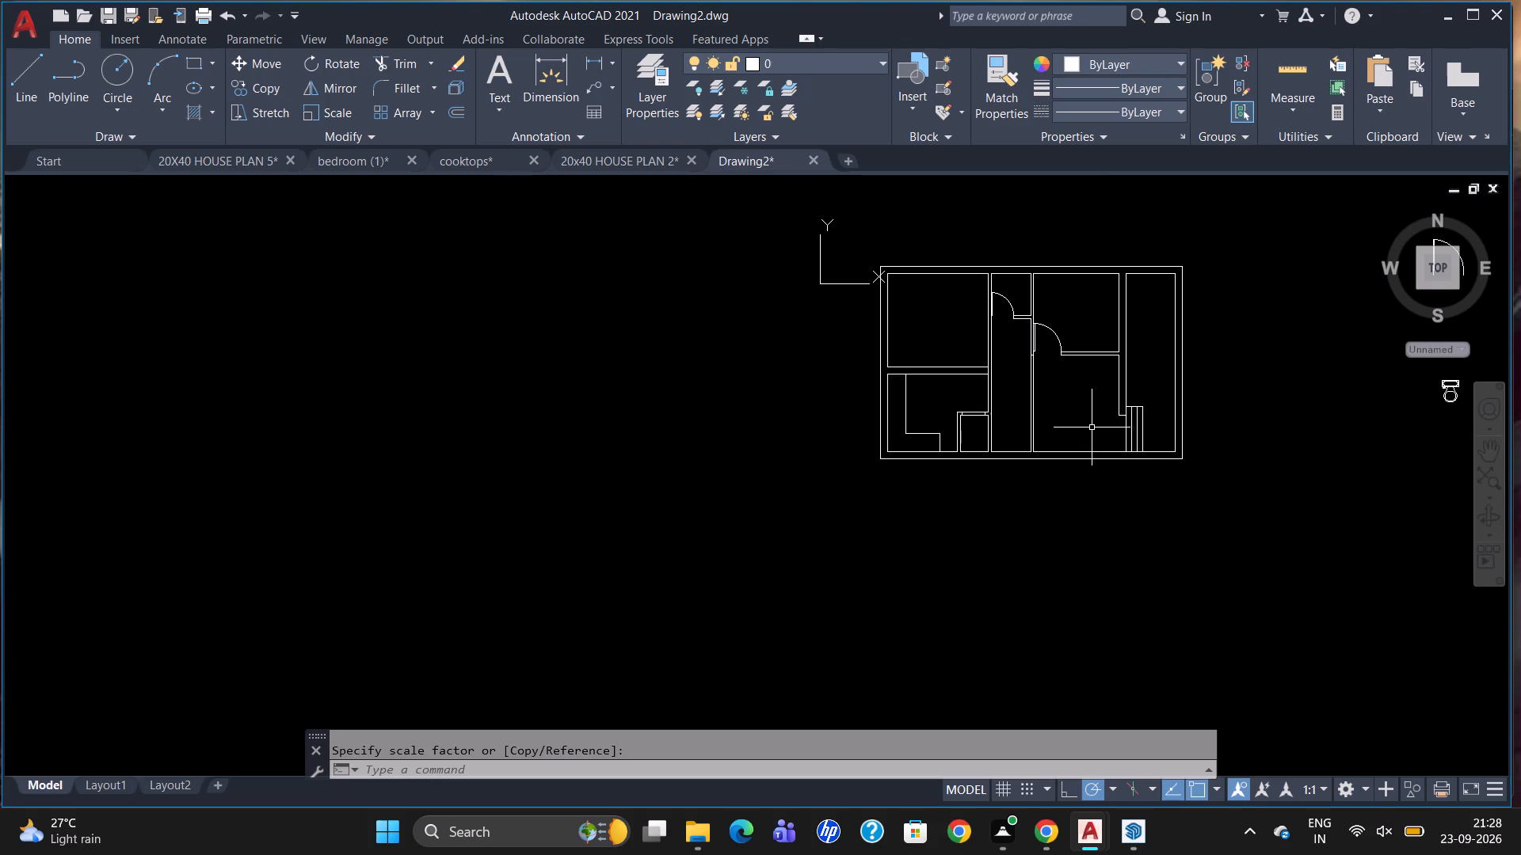
pyautogui.scroll(-1, 1012, 459)
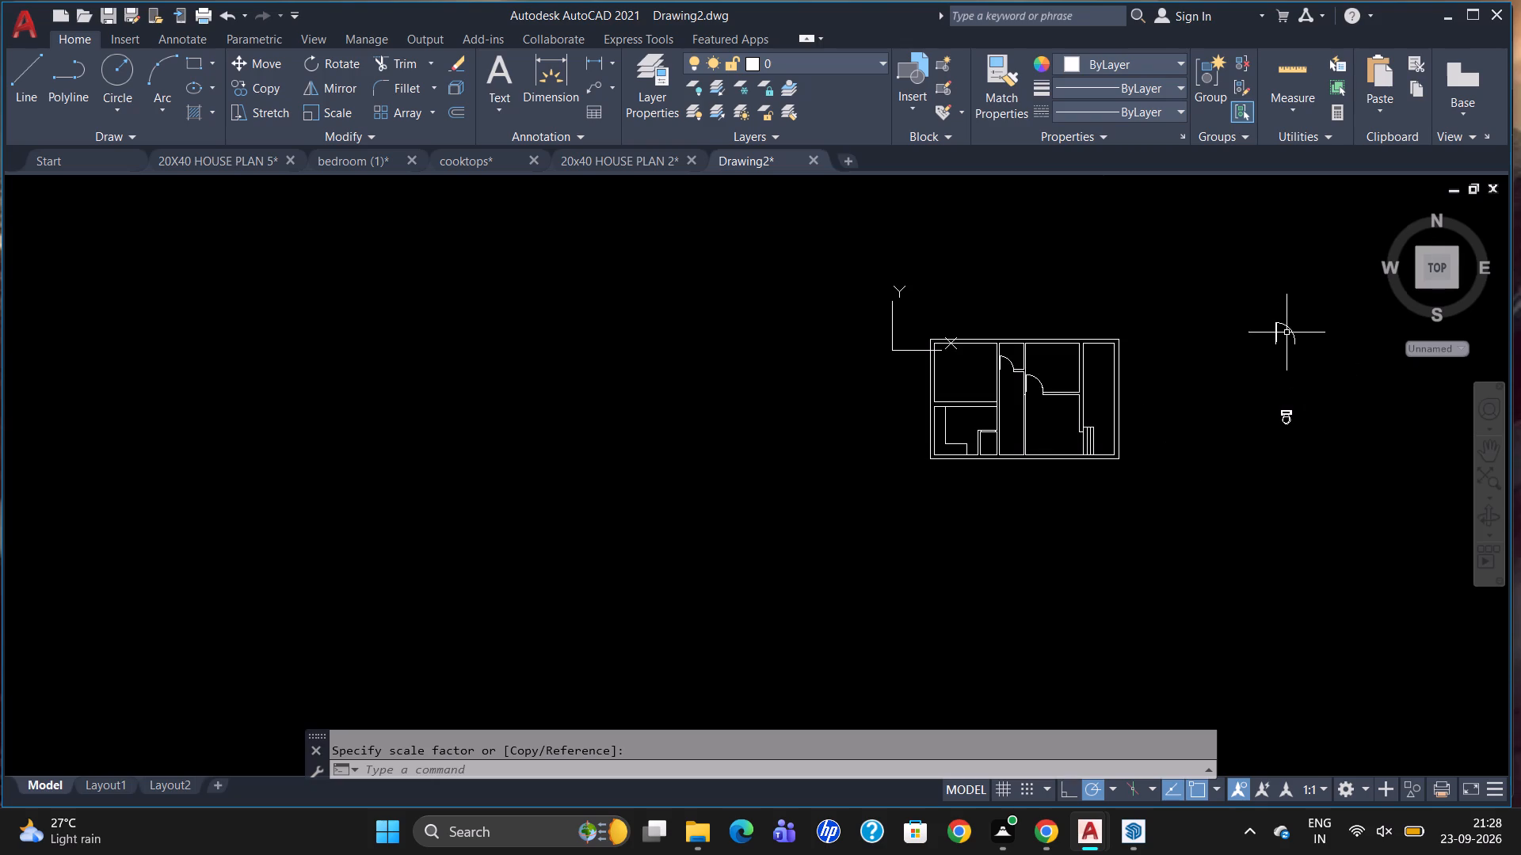
pyautogui.moveTo(1280, 325); pyautogui.dragTo(1292, 343)
pyautogui.write('RO')
pyautogui.press('Return')
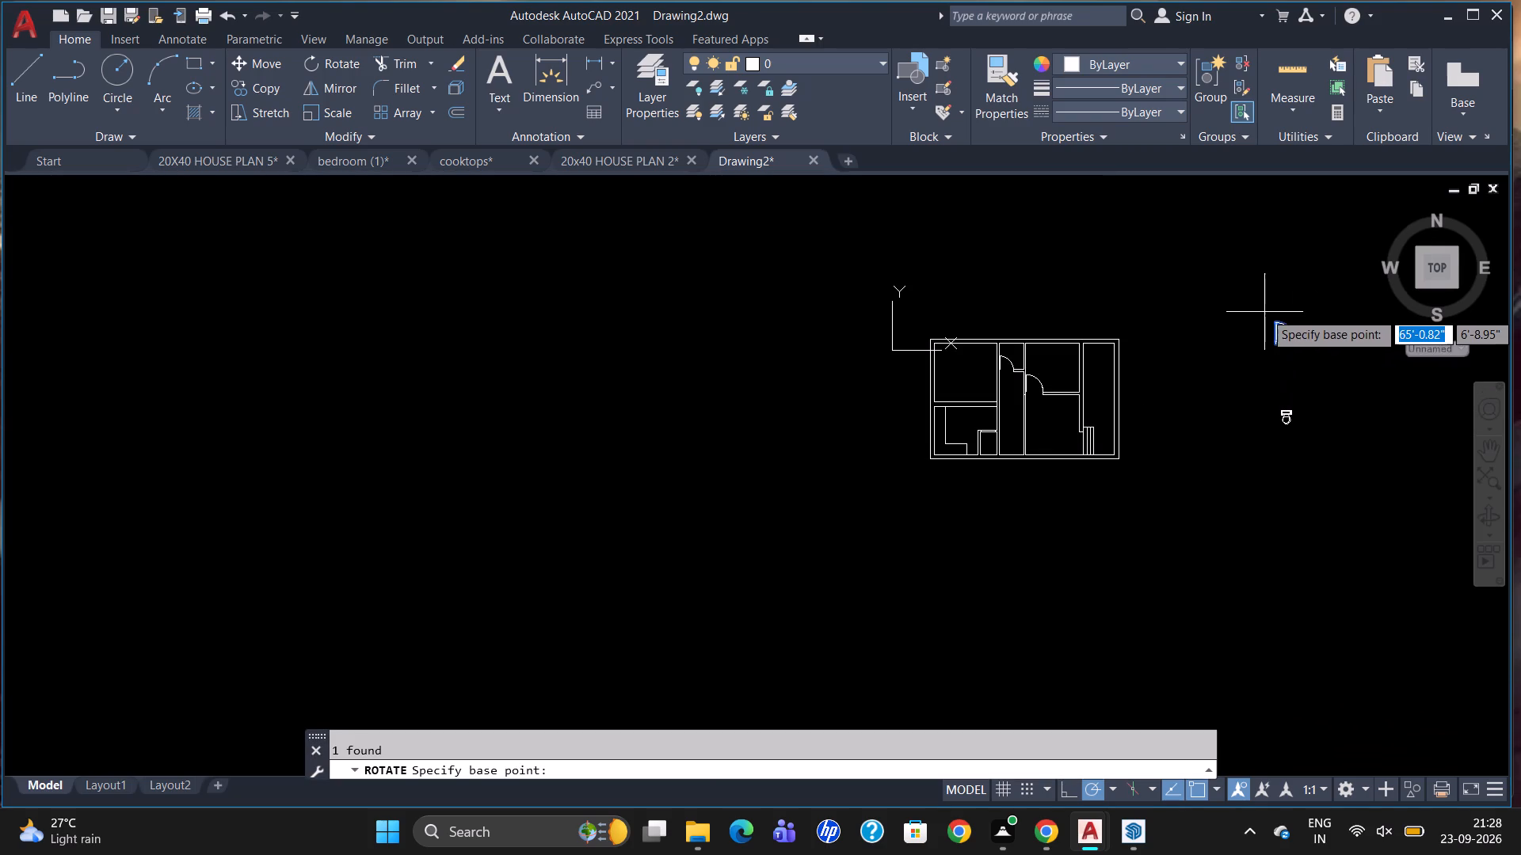
pyautogui.click(1272, 321)
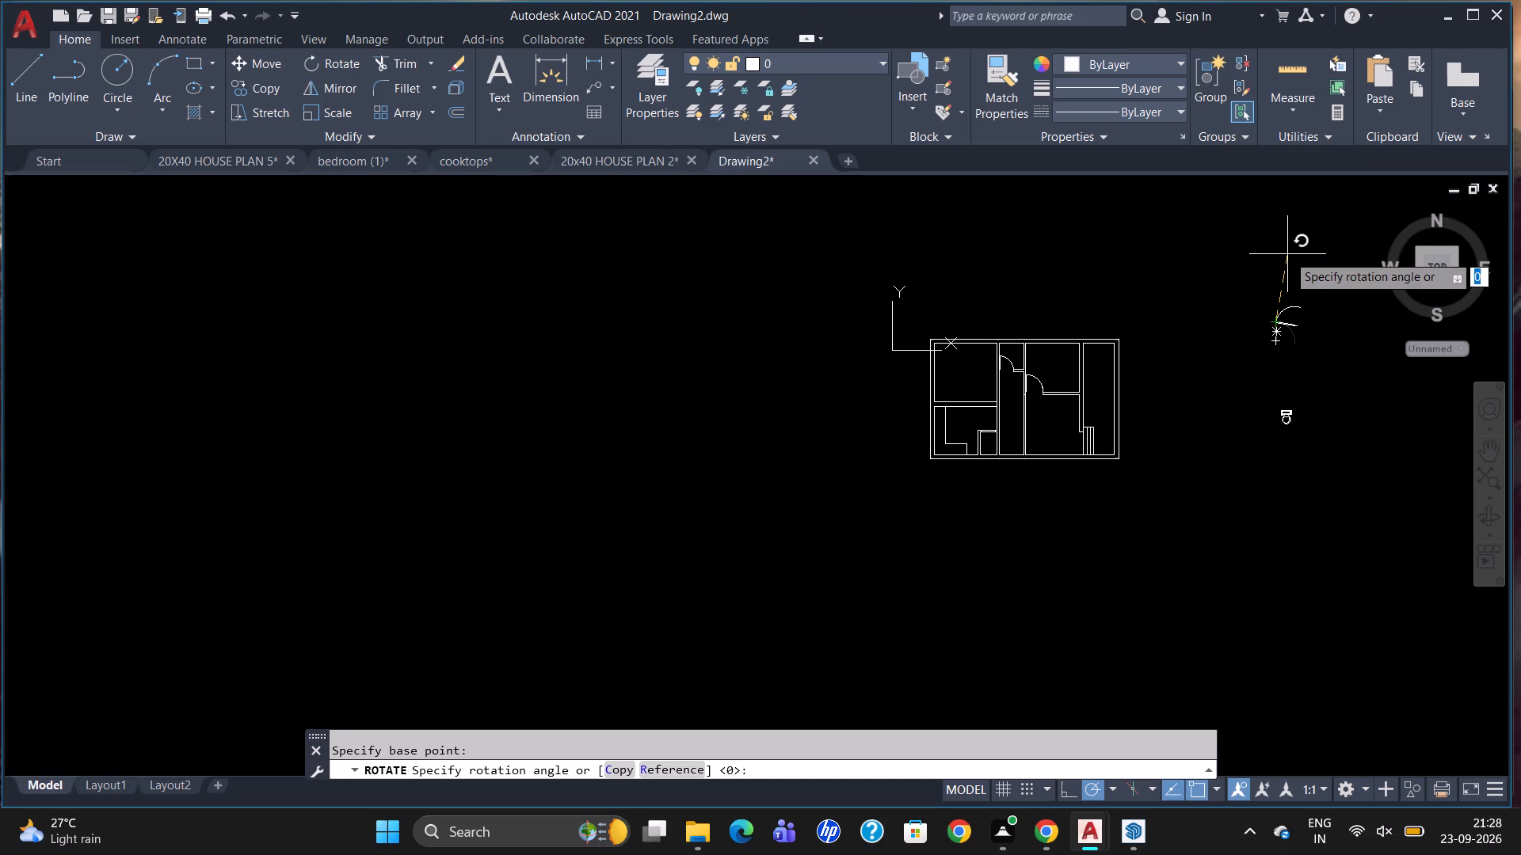
pyautogui.click(1275, 205)
# Copy the rotated door onto the bottom outer wall's inner line, at the opening next to the steps.
pyautogui.moveTo(1285, 324); pyautogui.dragTo(1290, 332)
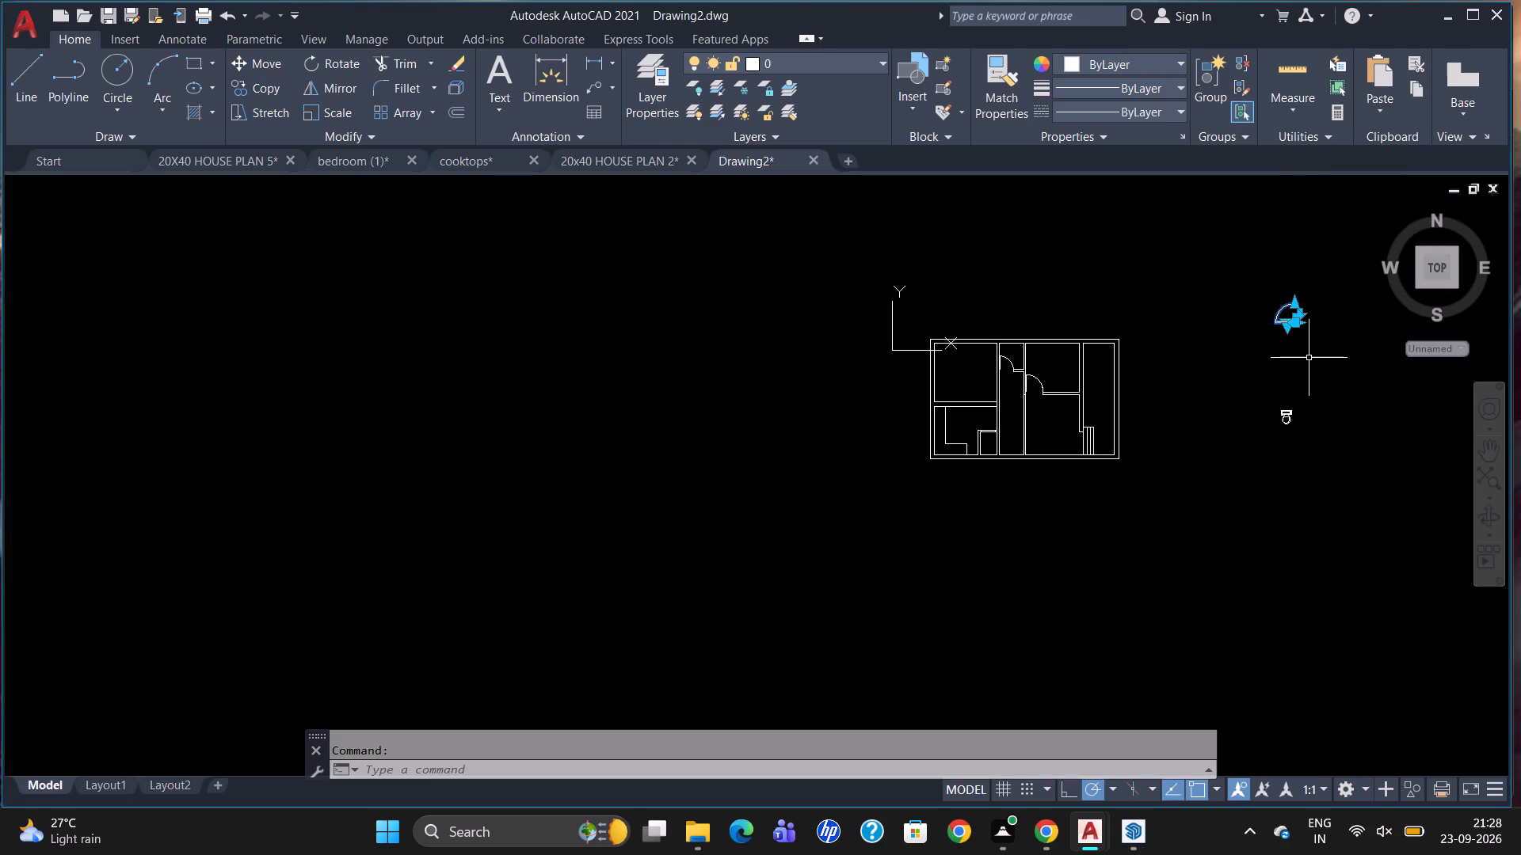
pyautogui.write('CO')
pyautogui.press('Return')
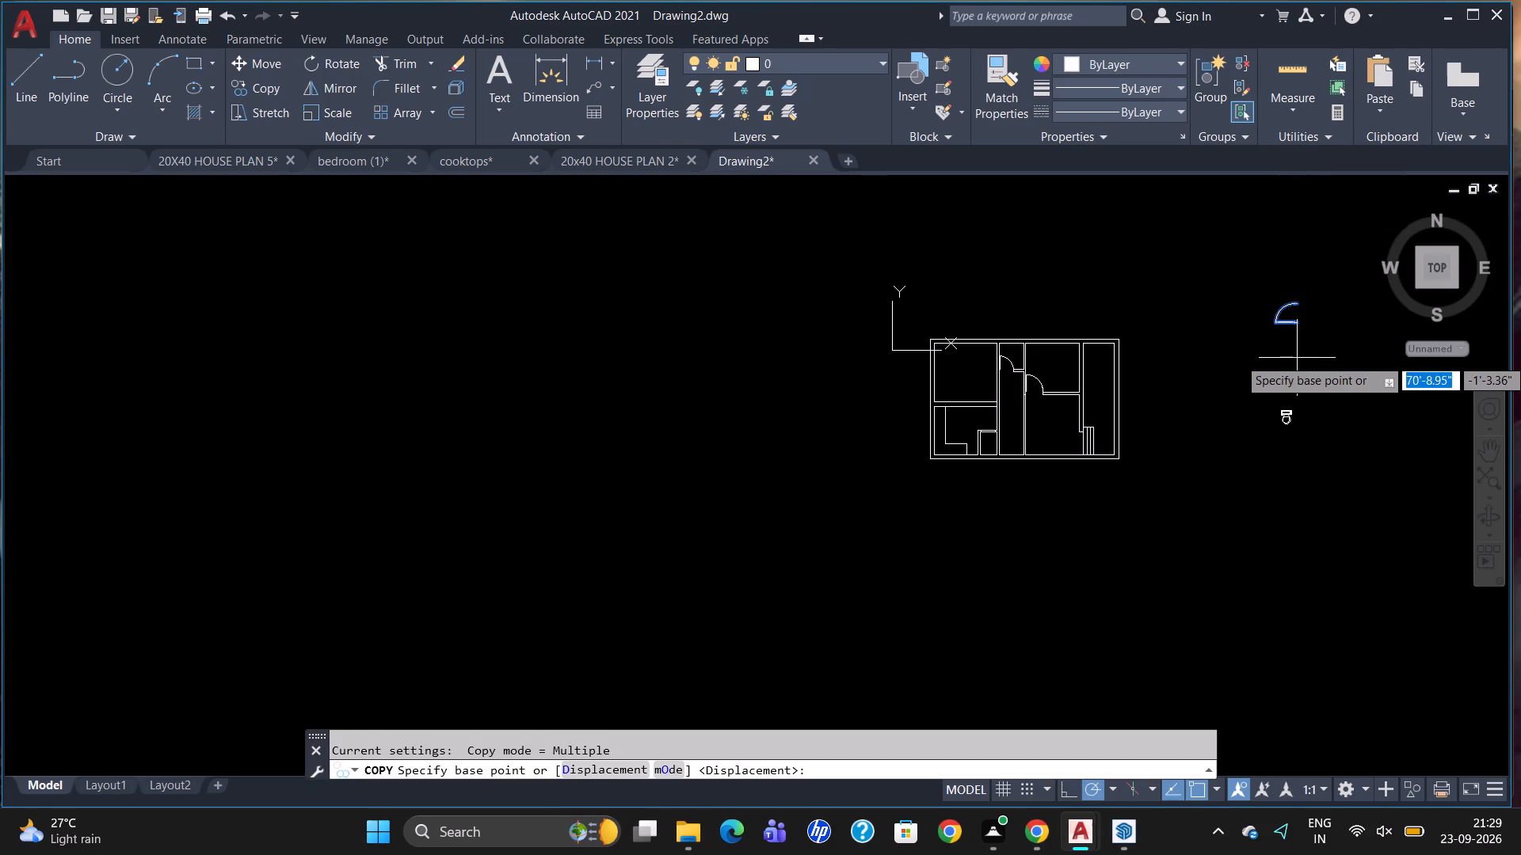
pyautogui.click(1298, 323)
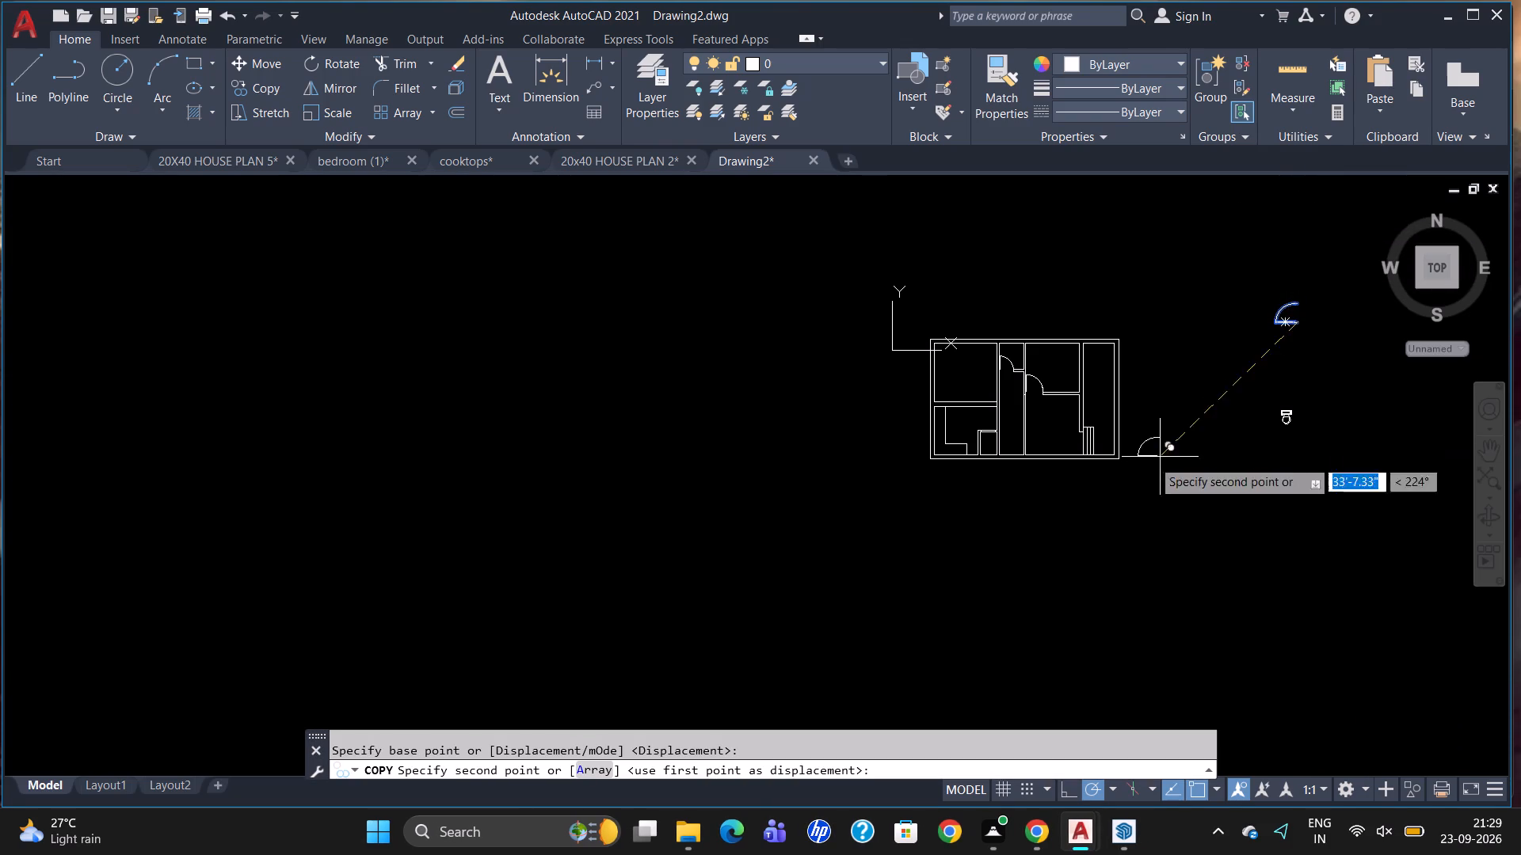
pyautogui.scroll(2, 1035, 464)
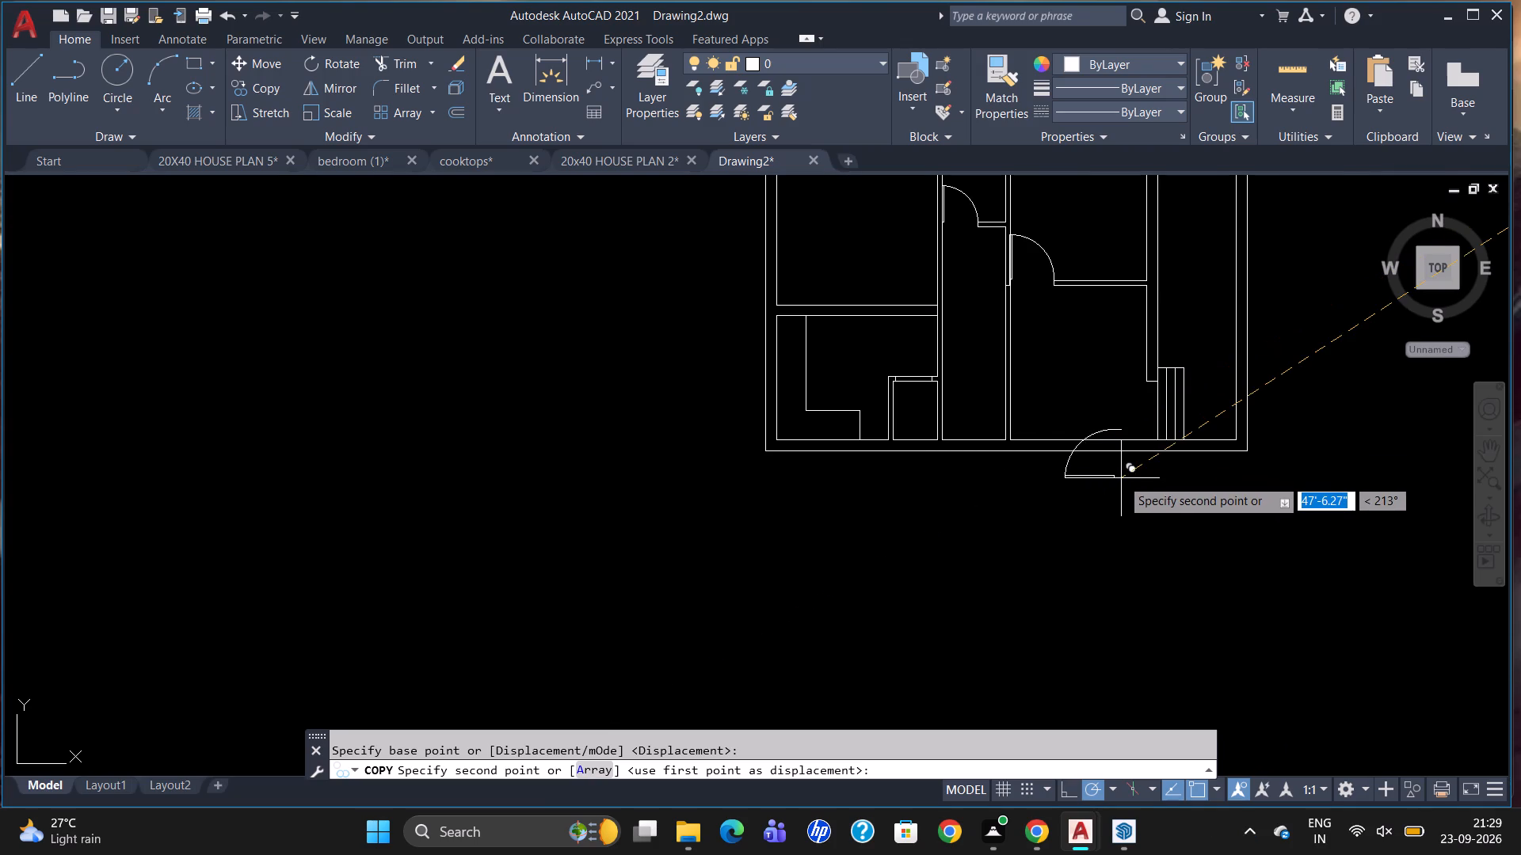
pyautogui.scroll(3, 1121, 478)
pyautogui.scroll(2, 1282, 312)
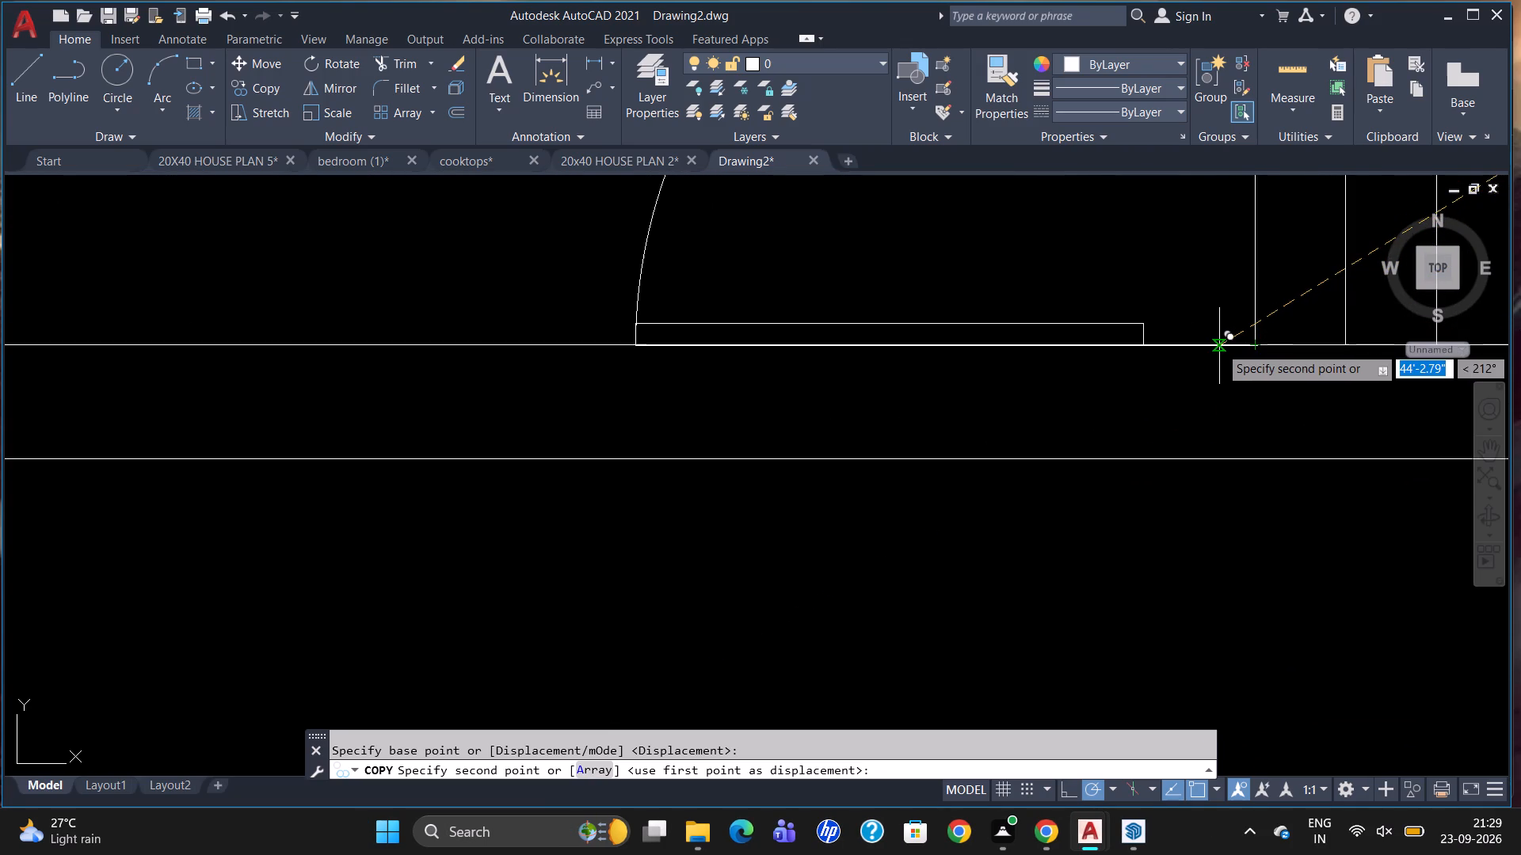
pyautogui.click(1219, 346)
pyautogui.scroll(-6, 1198, 443)
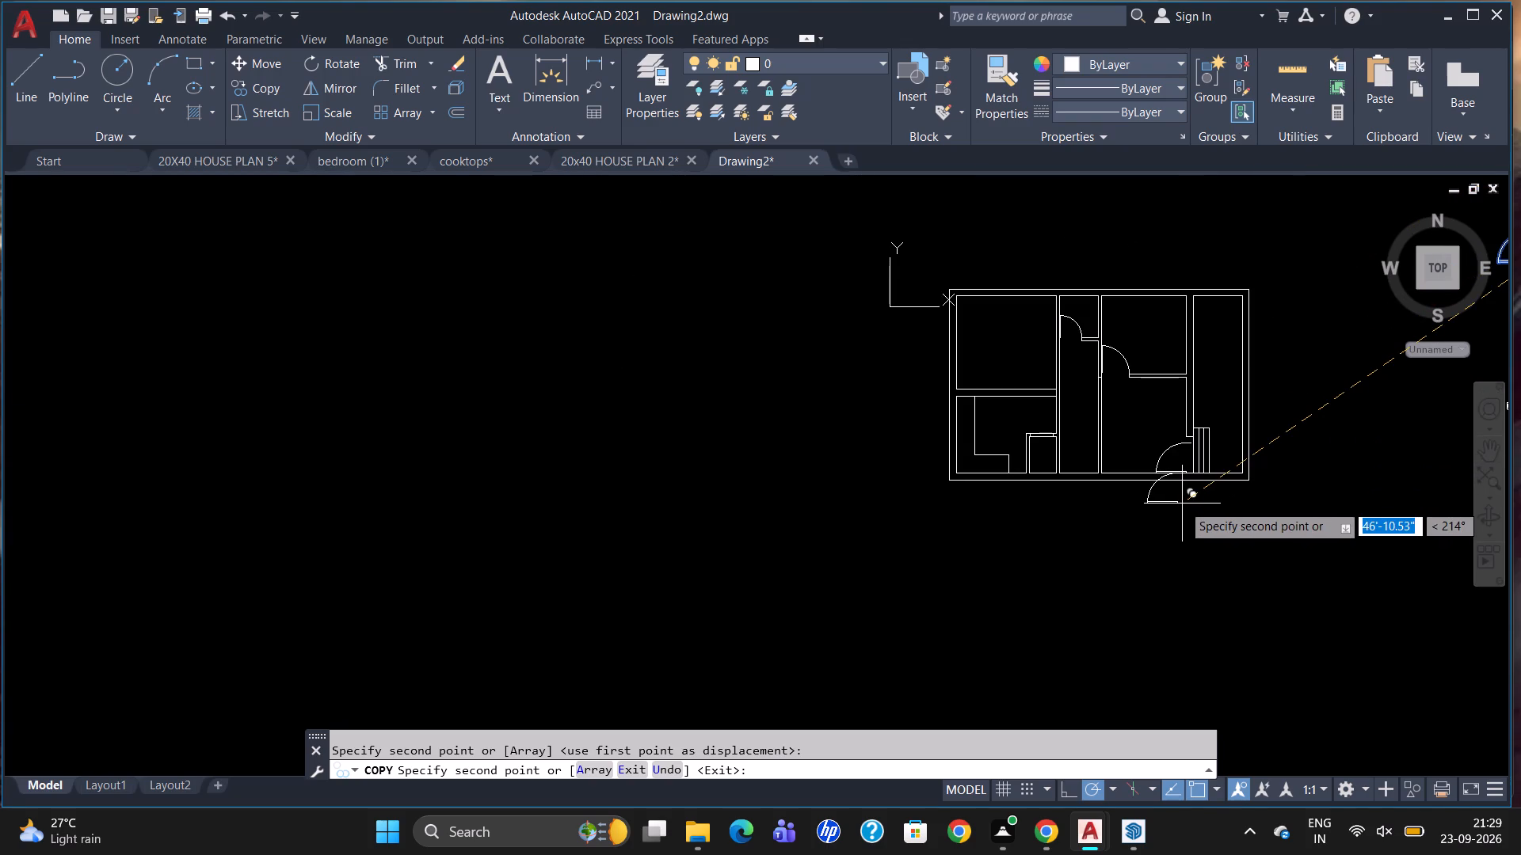
pyautogui.press('space')
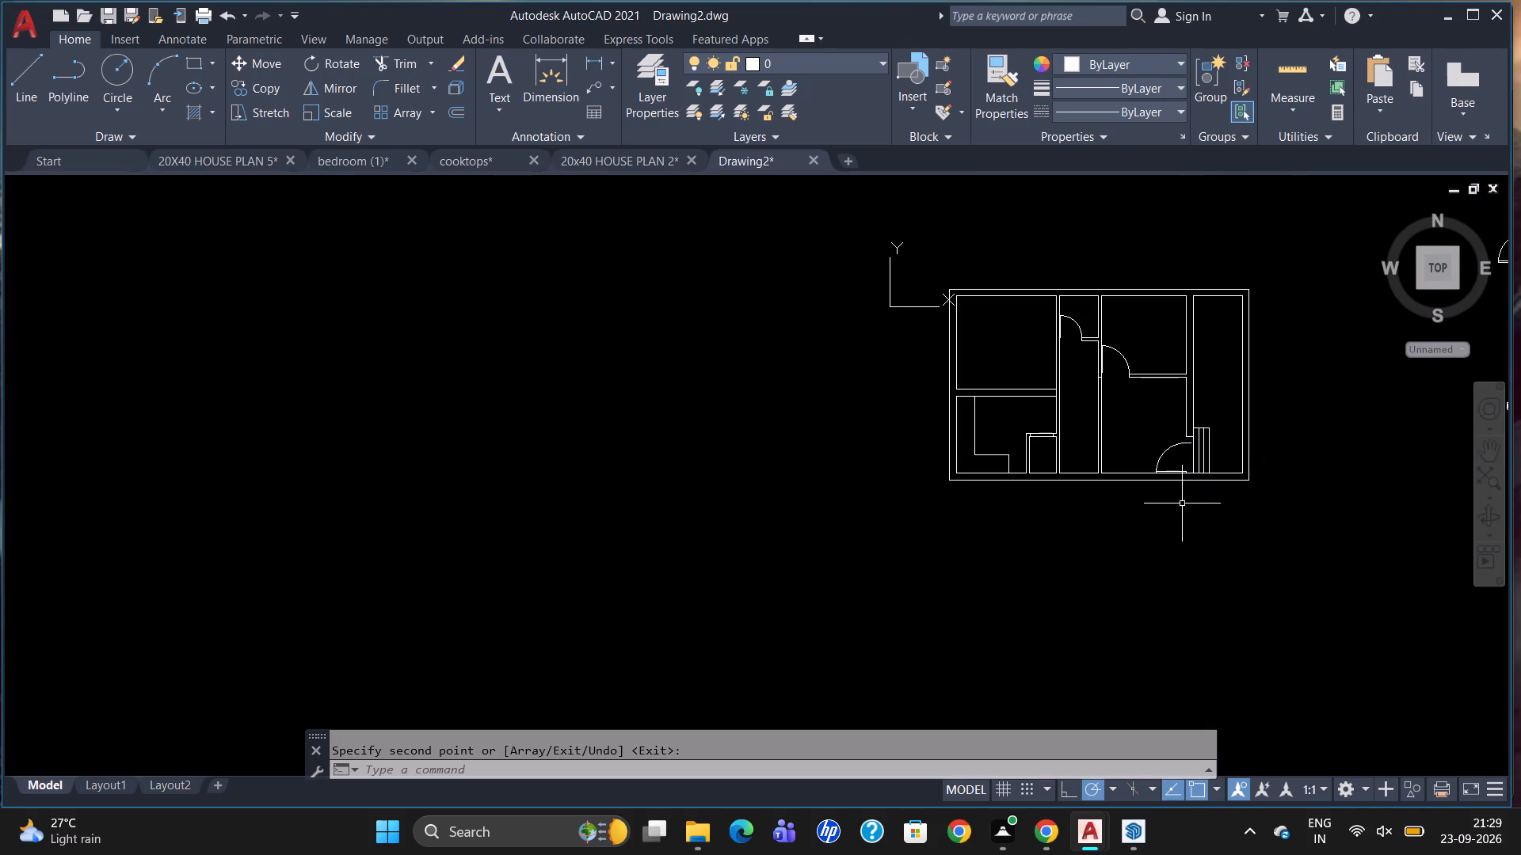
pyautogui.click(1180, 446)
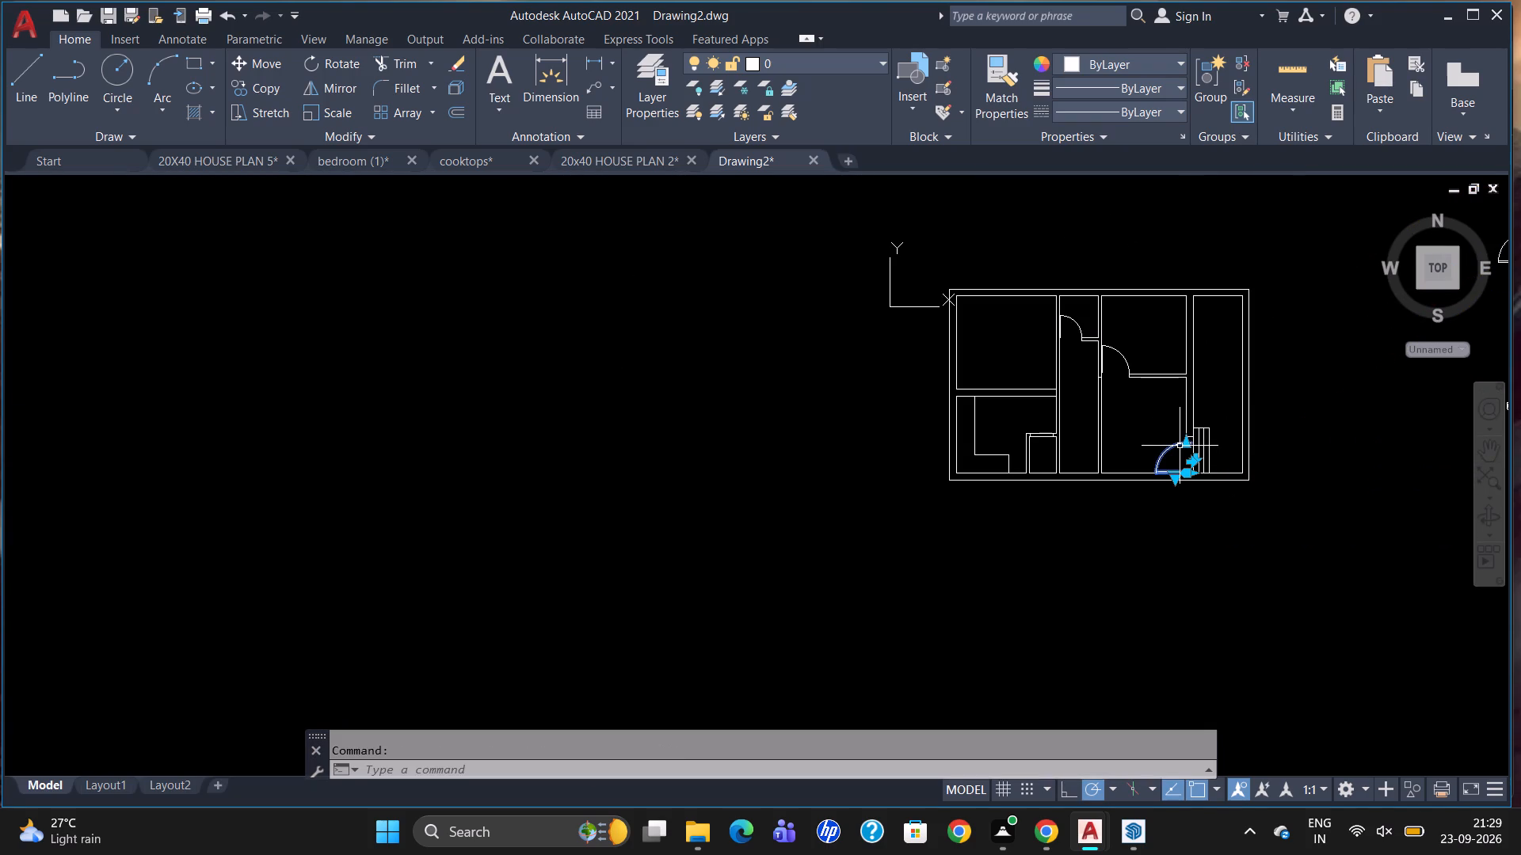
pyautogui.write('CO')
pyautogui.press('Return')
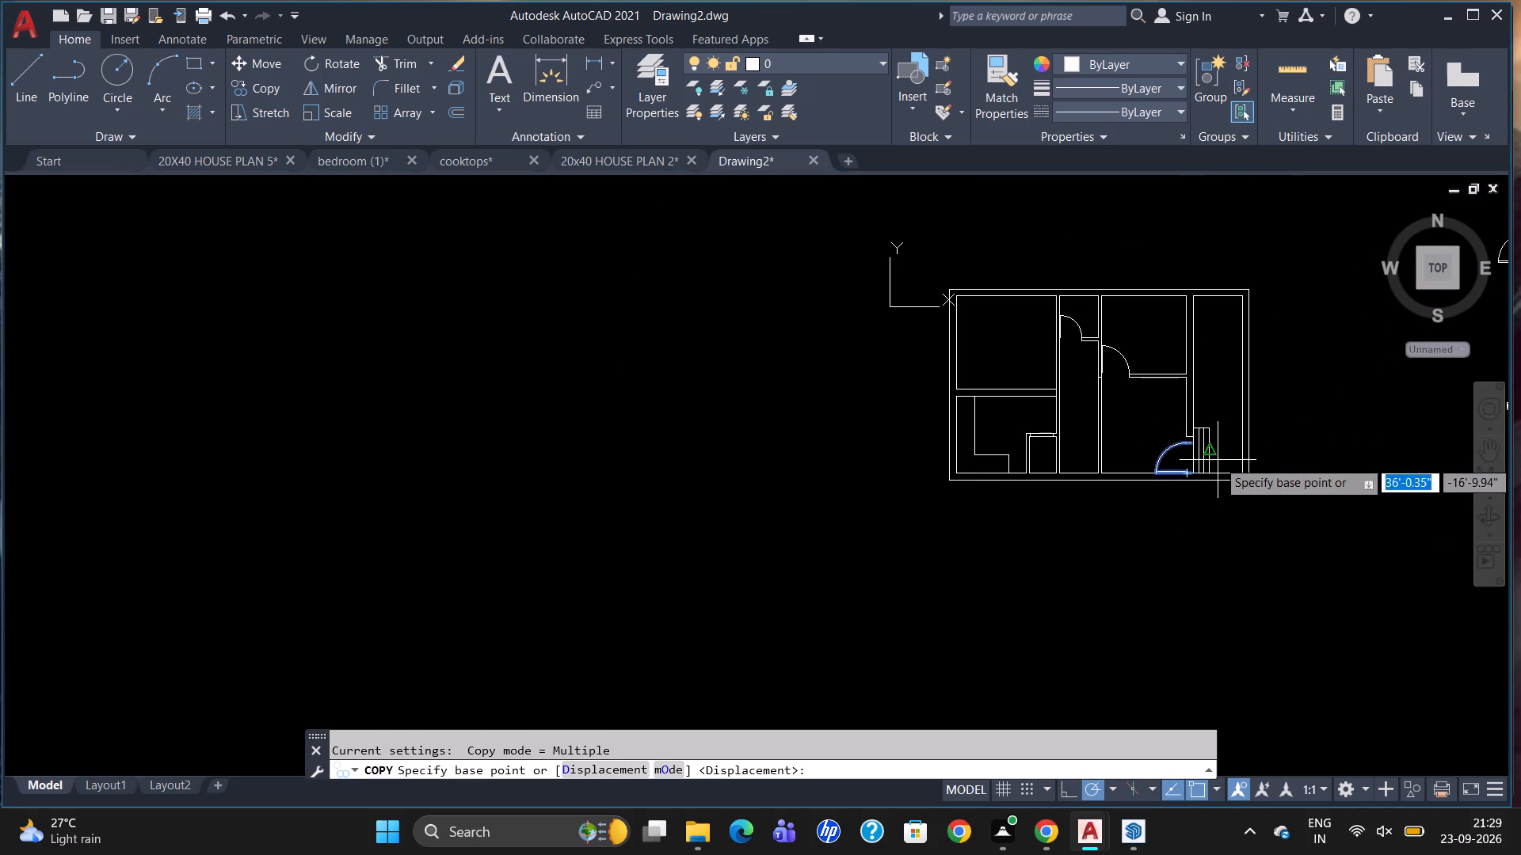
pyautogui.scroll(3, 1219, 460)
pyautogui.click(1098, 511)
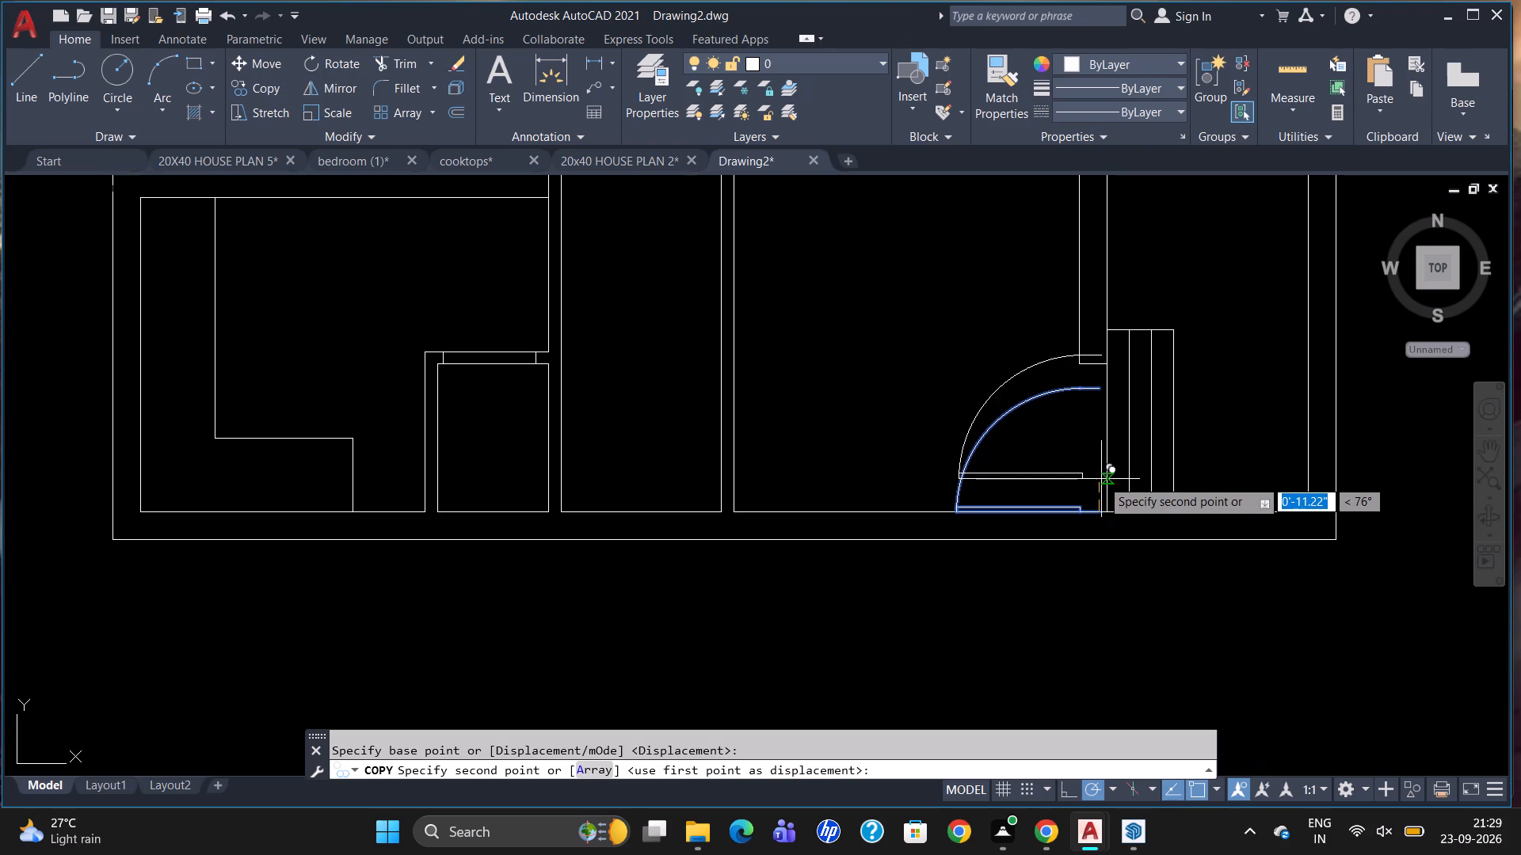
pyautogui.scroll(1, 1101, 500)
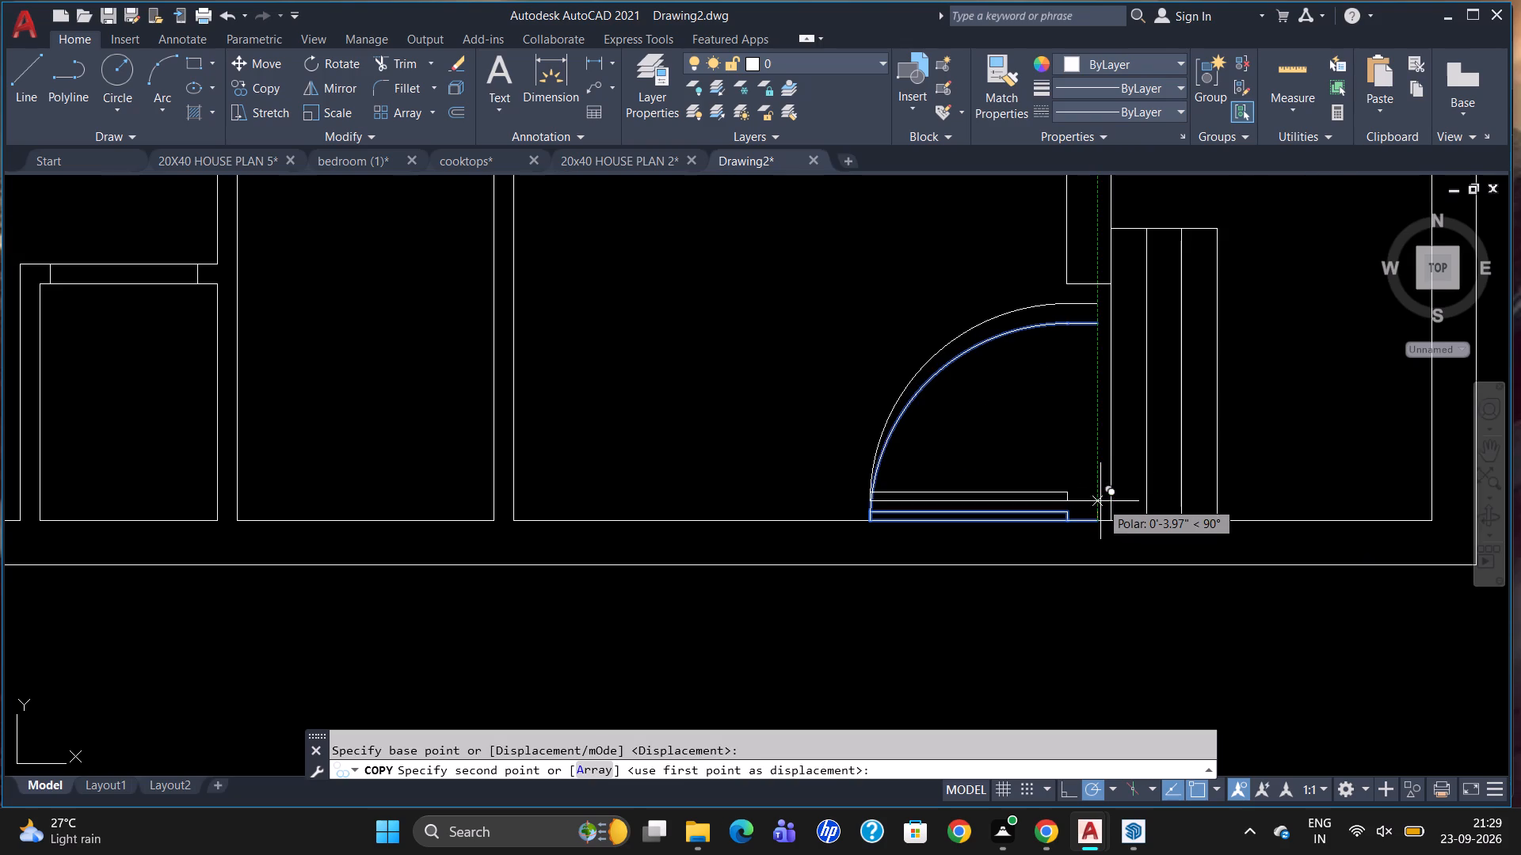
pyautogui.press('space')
# Scale the door next to the steps by about 1.17 from its lower jamb end so it spans the opening.
pyautogui.write('SC')
pyautogui.press('Return')
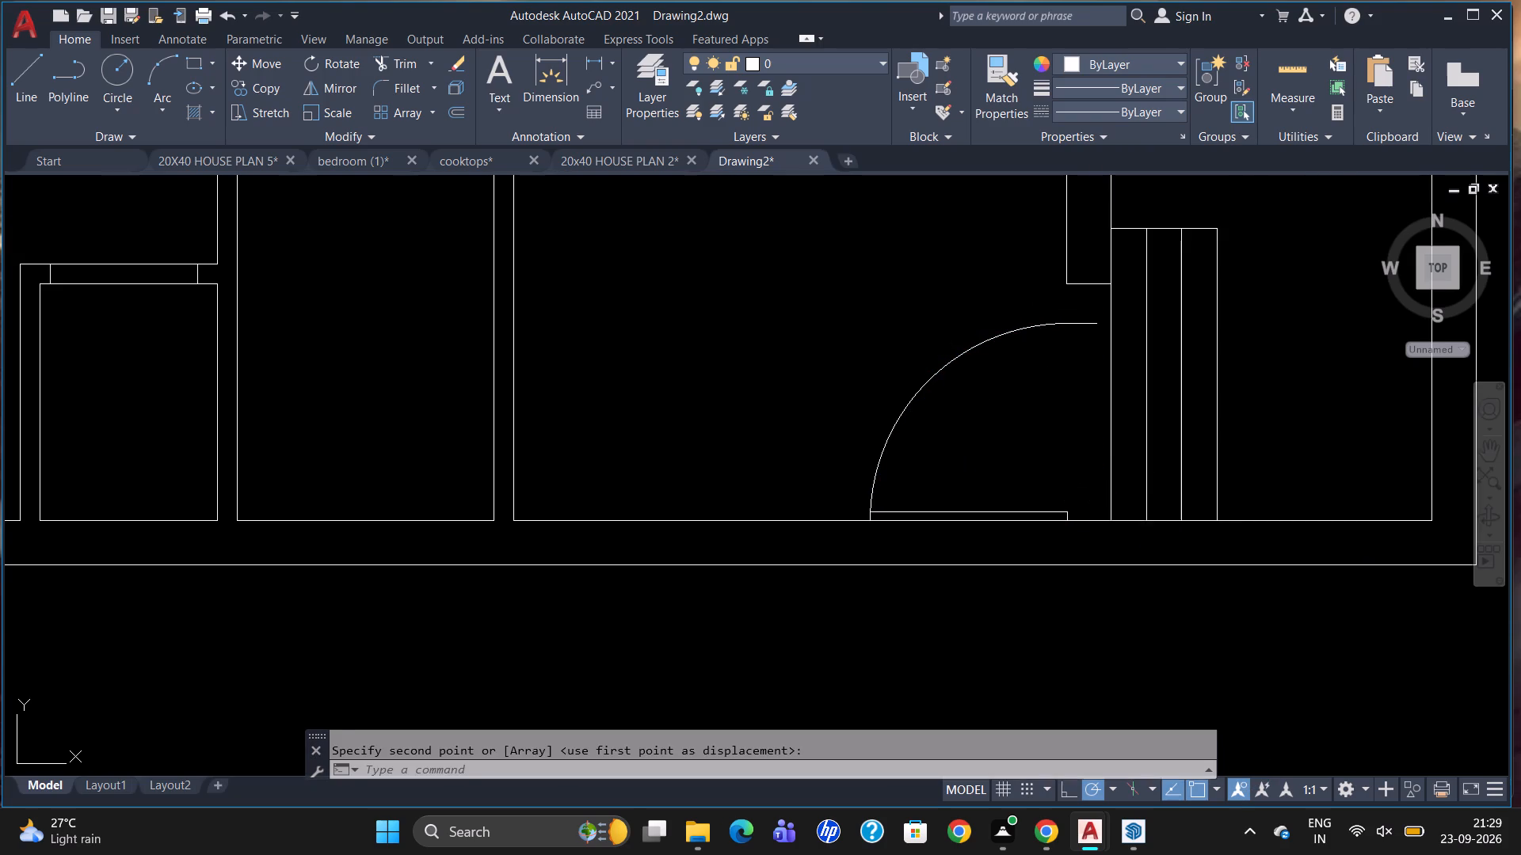
pyautogui.click(1071, 521)
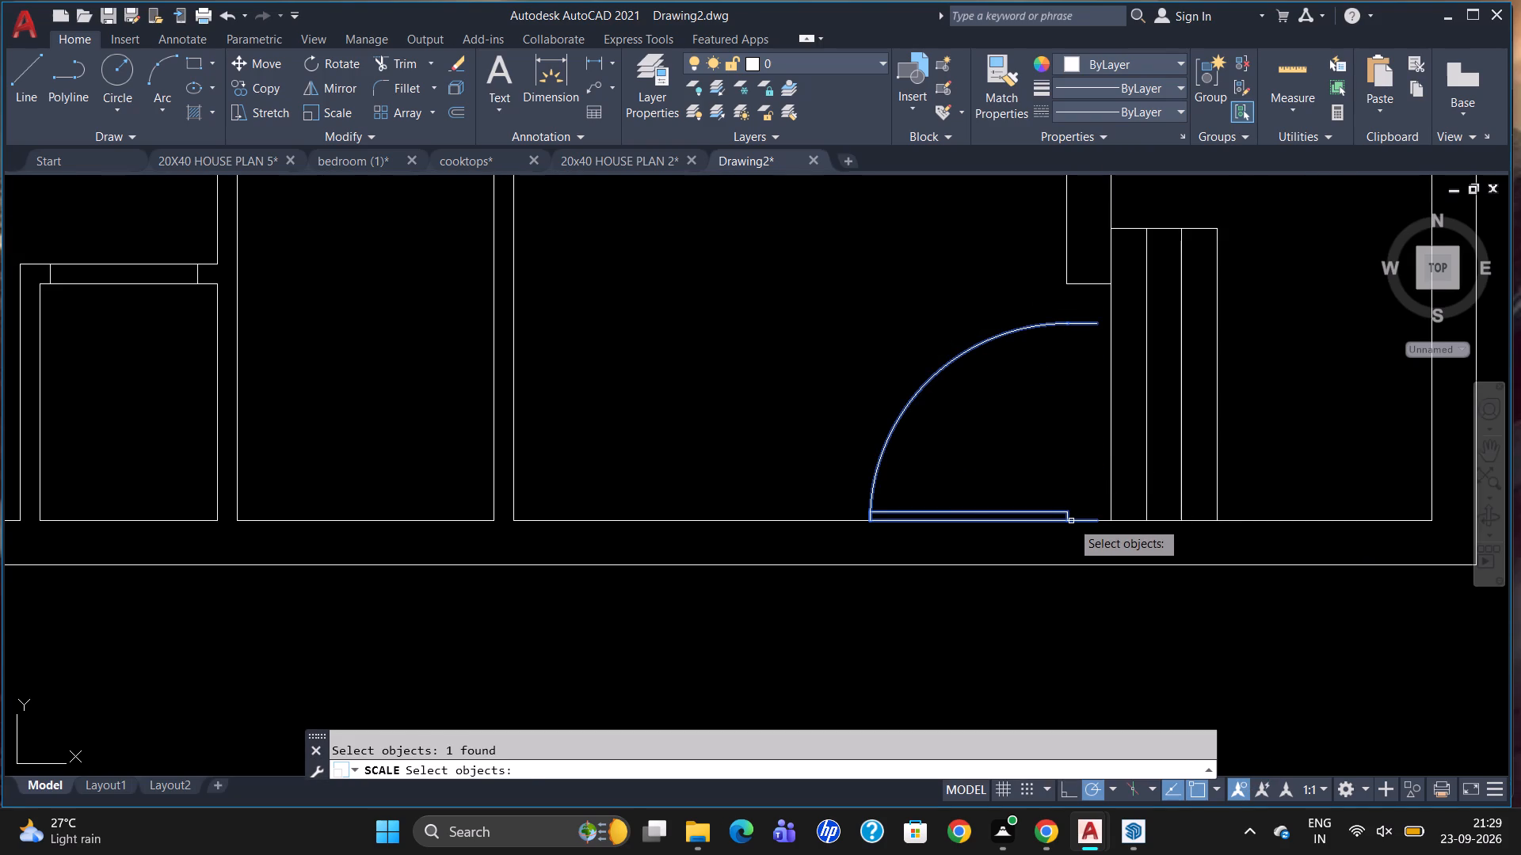
pyautogui.press('Return')
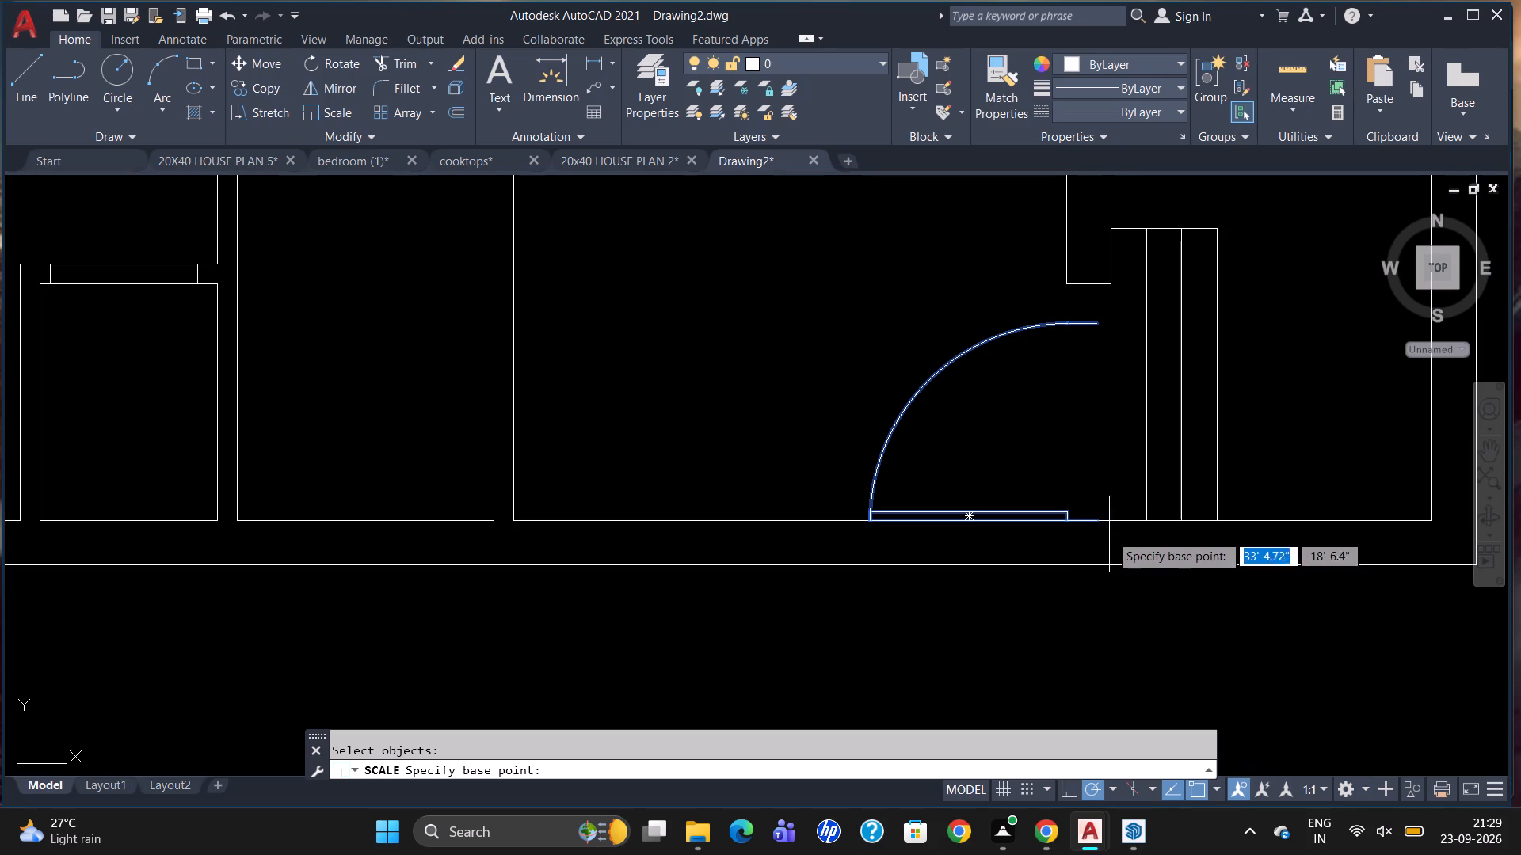
pyautogui.click(1104, 516)
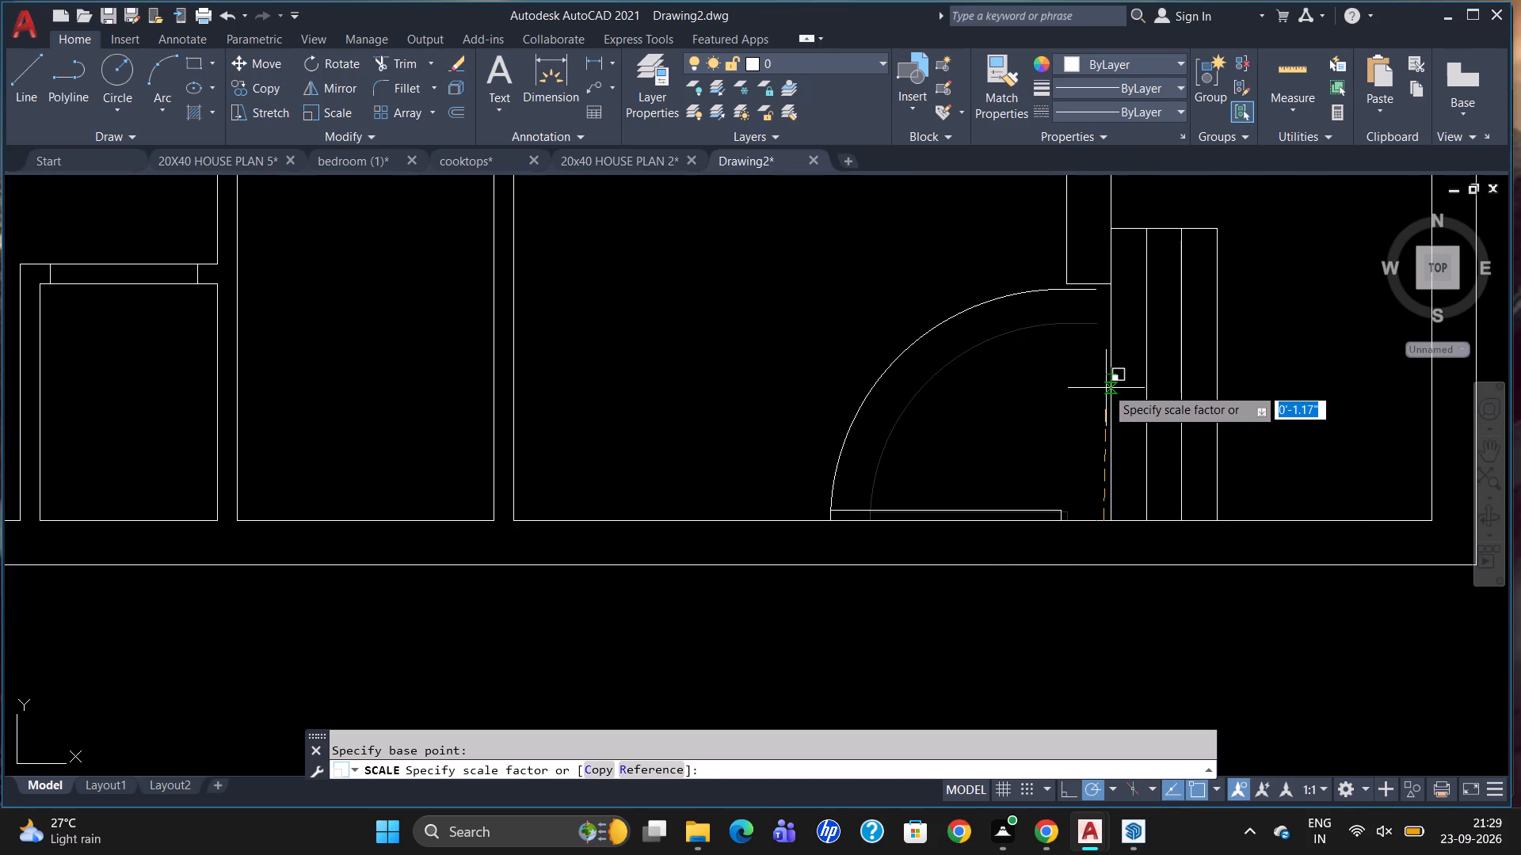
pyautogui.click(1106, 386)
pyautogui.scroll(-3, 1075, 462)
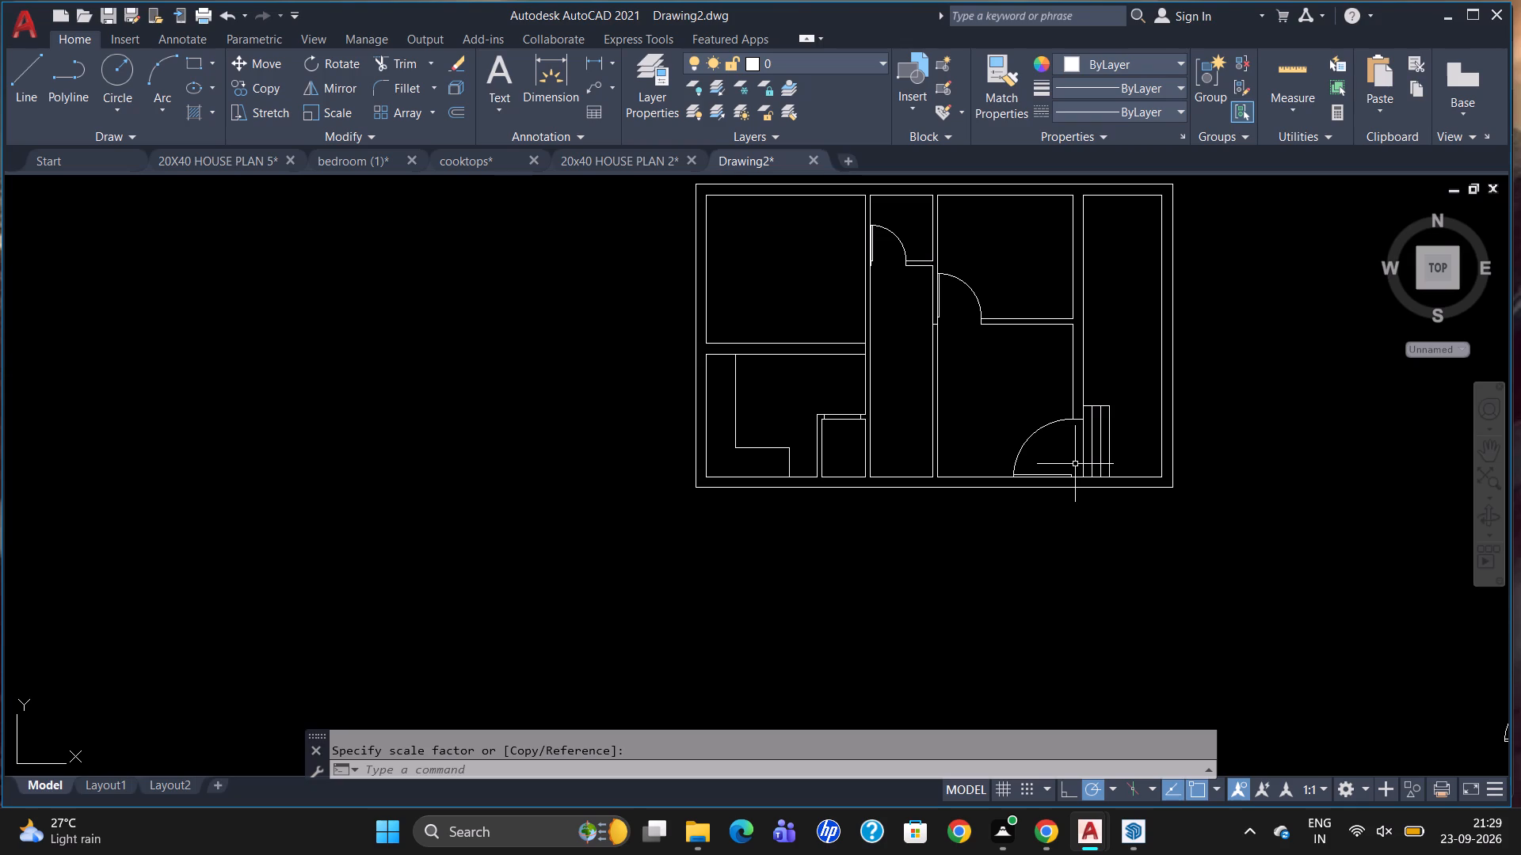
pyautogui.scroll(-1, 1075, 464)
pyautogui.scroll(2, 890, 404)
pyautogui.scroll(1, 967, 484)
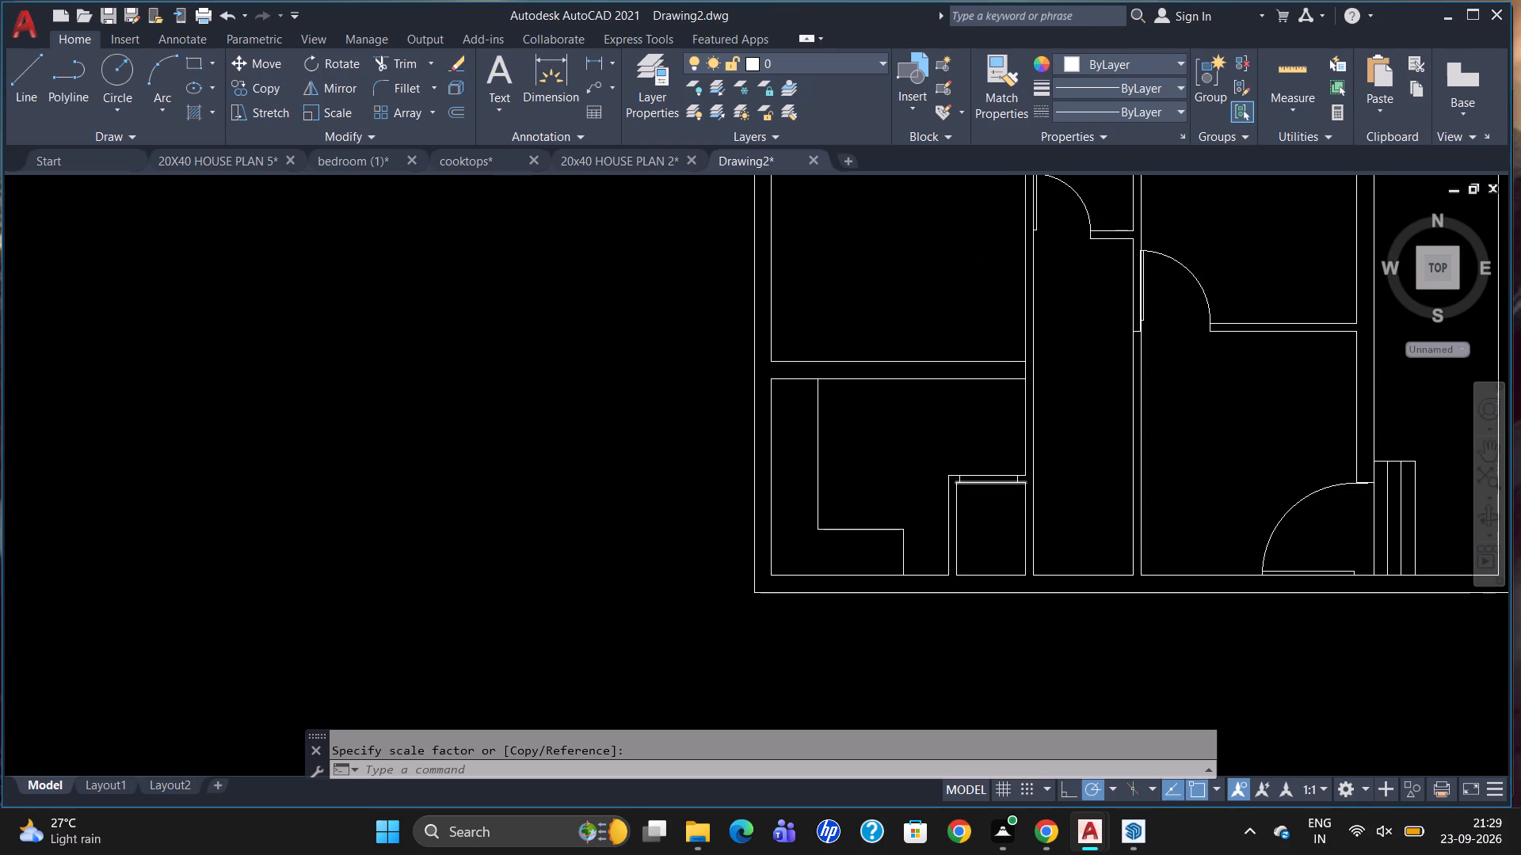
# Offset the short jamb line near the small room's upper-left corner 1'3" to the right within its top wall.
pyautogui.scroll(2, 987, 522)
pyautogui.press('o')
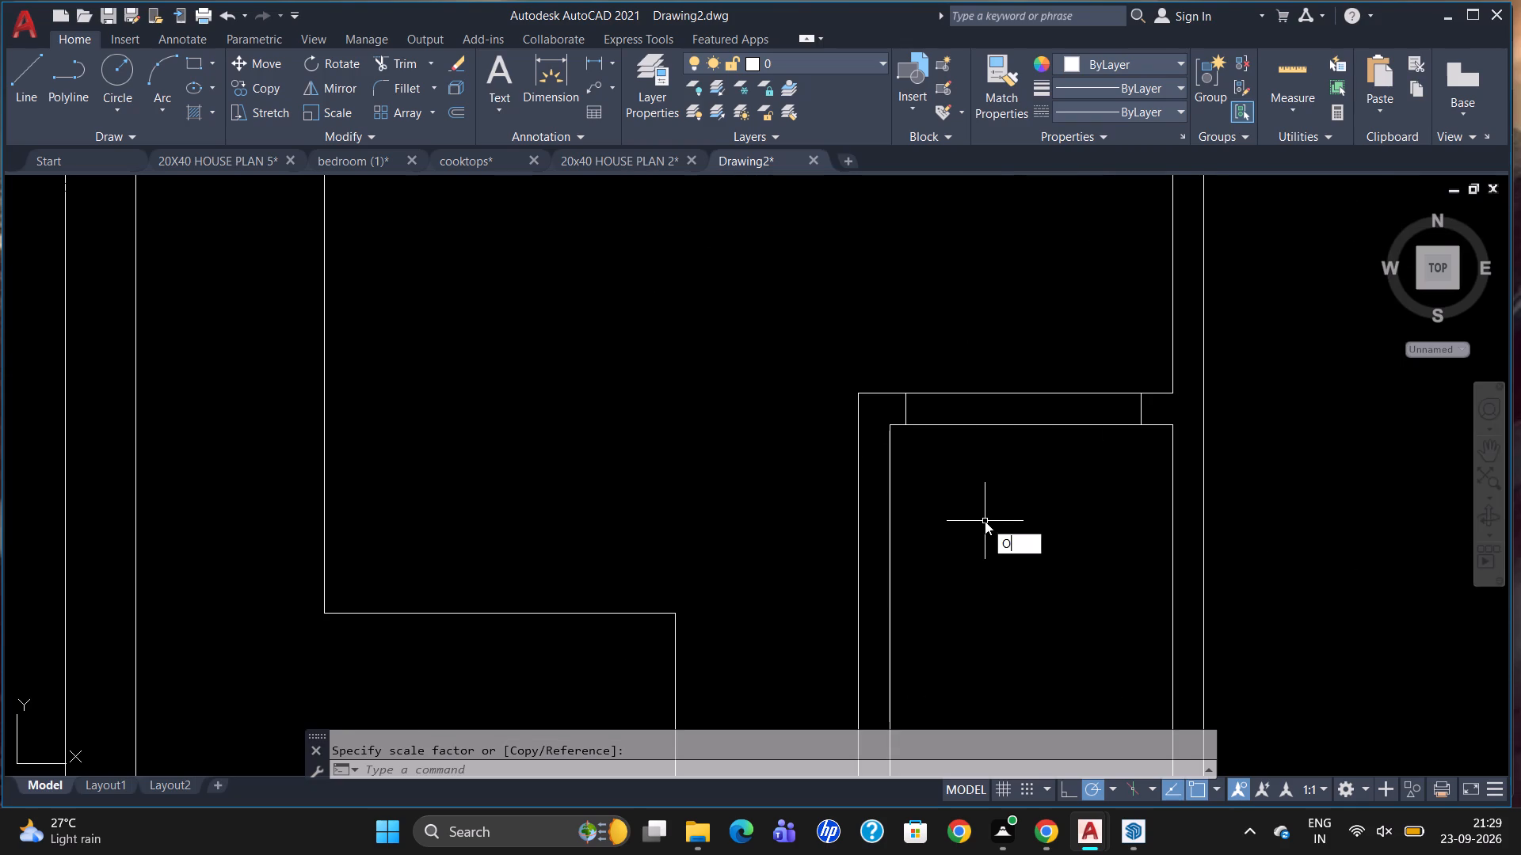
pyautogui.press('Return')
pyautogui.write('1\'3"')
pyautogui.press('Return')
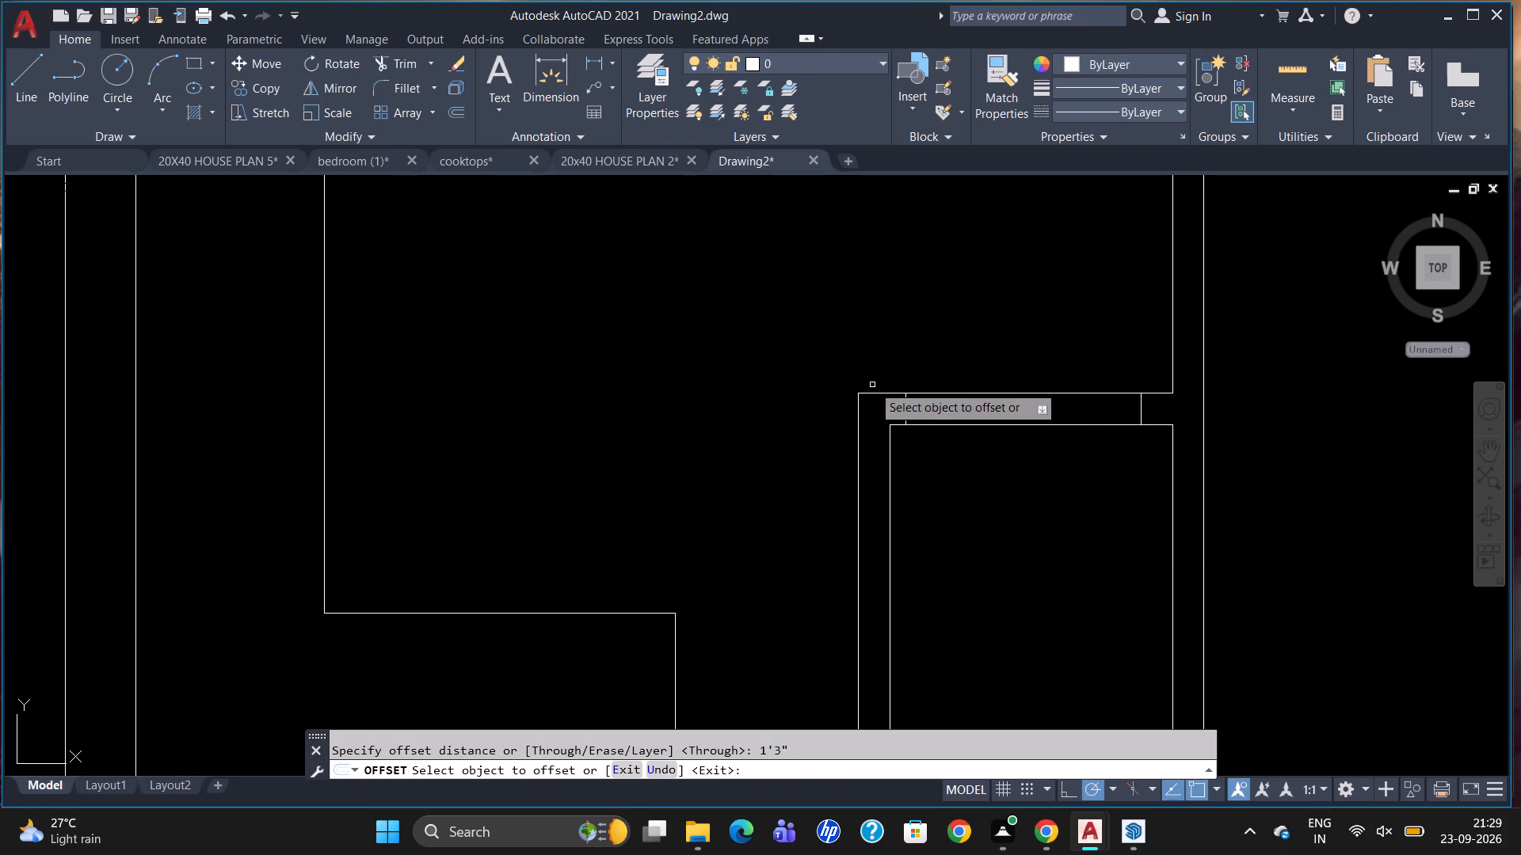
pyautogui.moveTo(902, 401); pyautogui.dragTo(927, 416)
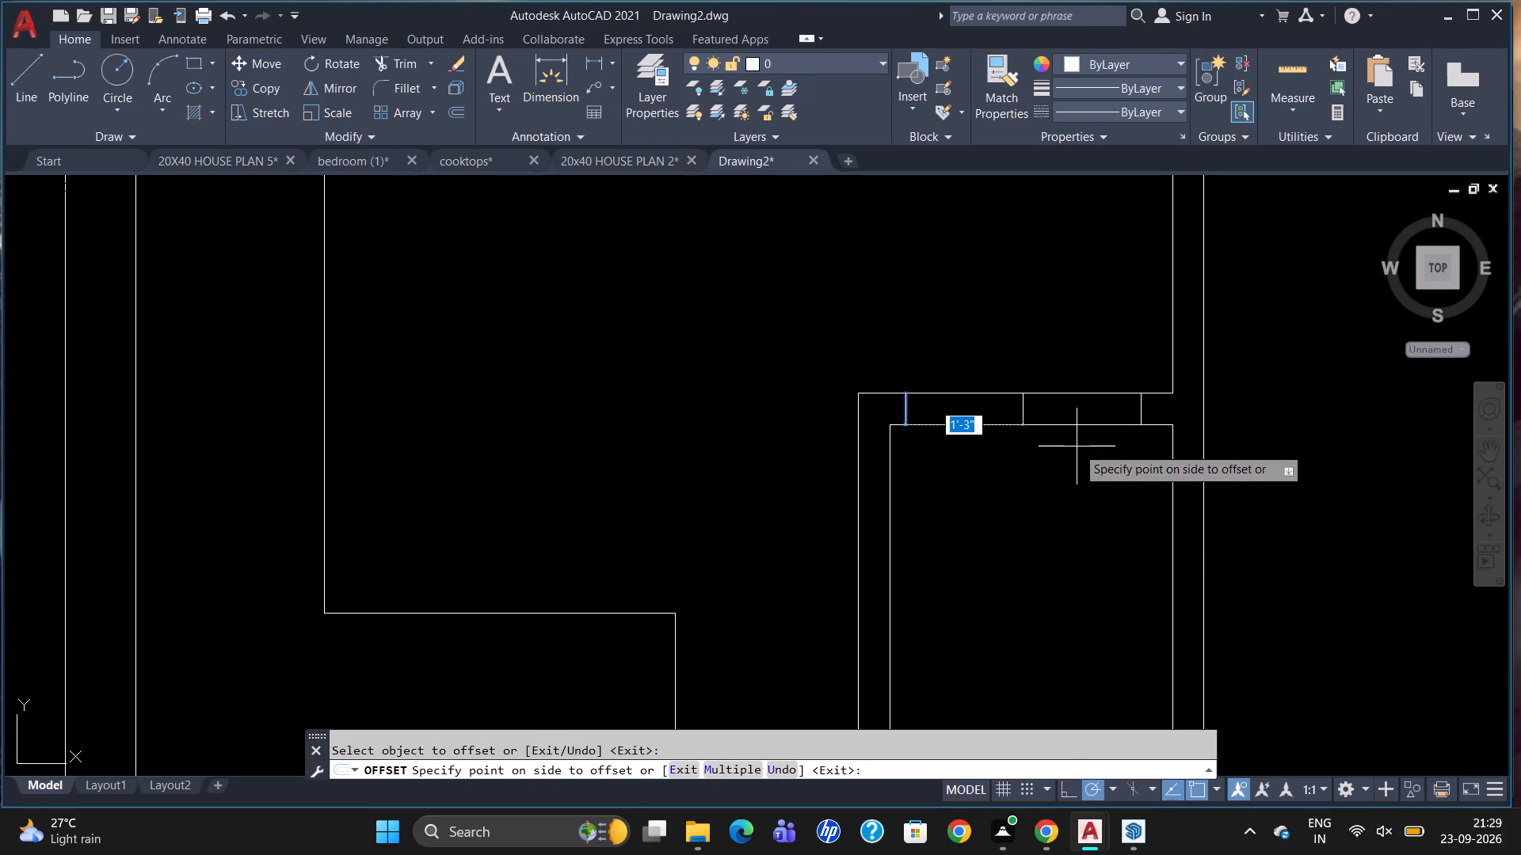
pyautogui.click(1077, 446)
pyautogui.press('Escape')
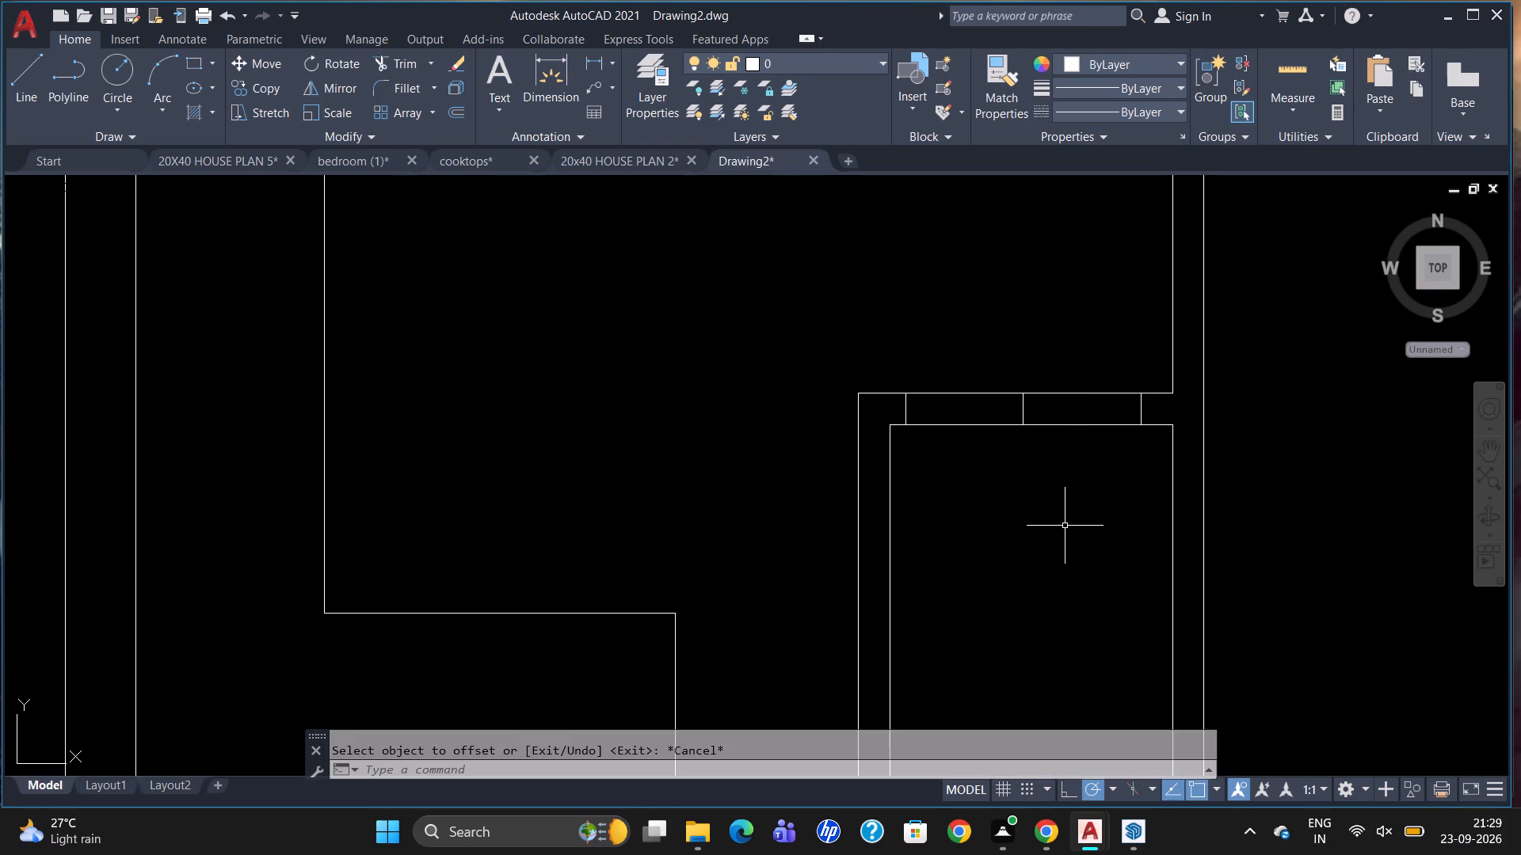
# Rotate the lower source door block beside the plan 90° about its right-hand hinge end.
pyautogui.scroll(-4, 921, 354)
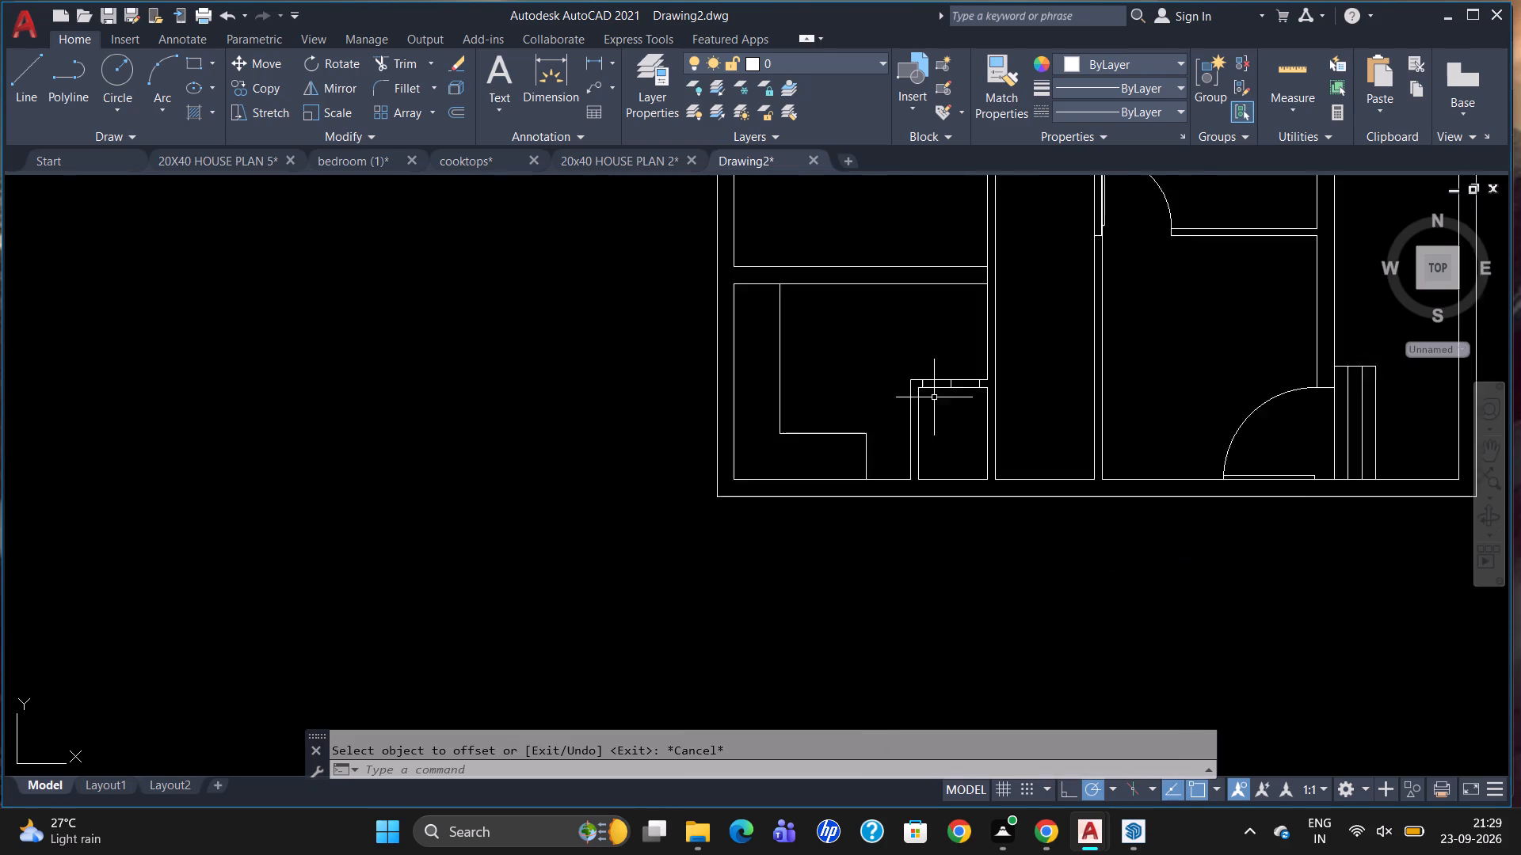
pyautogui.scroll(-2, 1235, 454)
pyautogui.scroll(-2, 1173, 485)
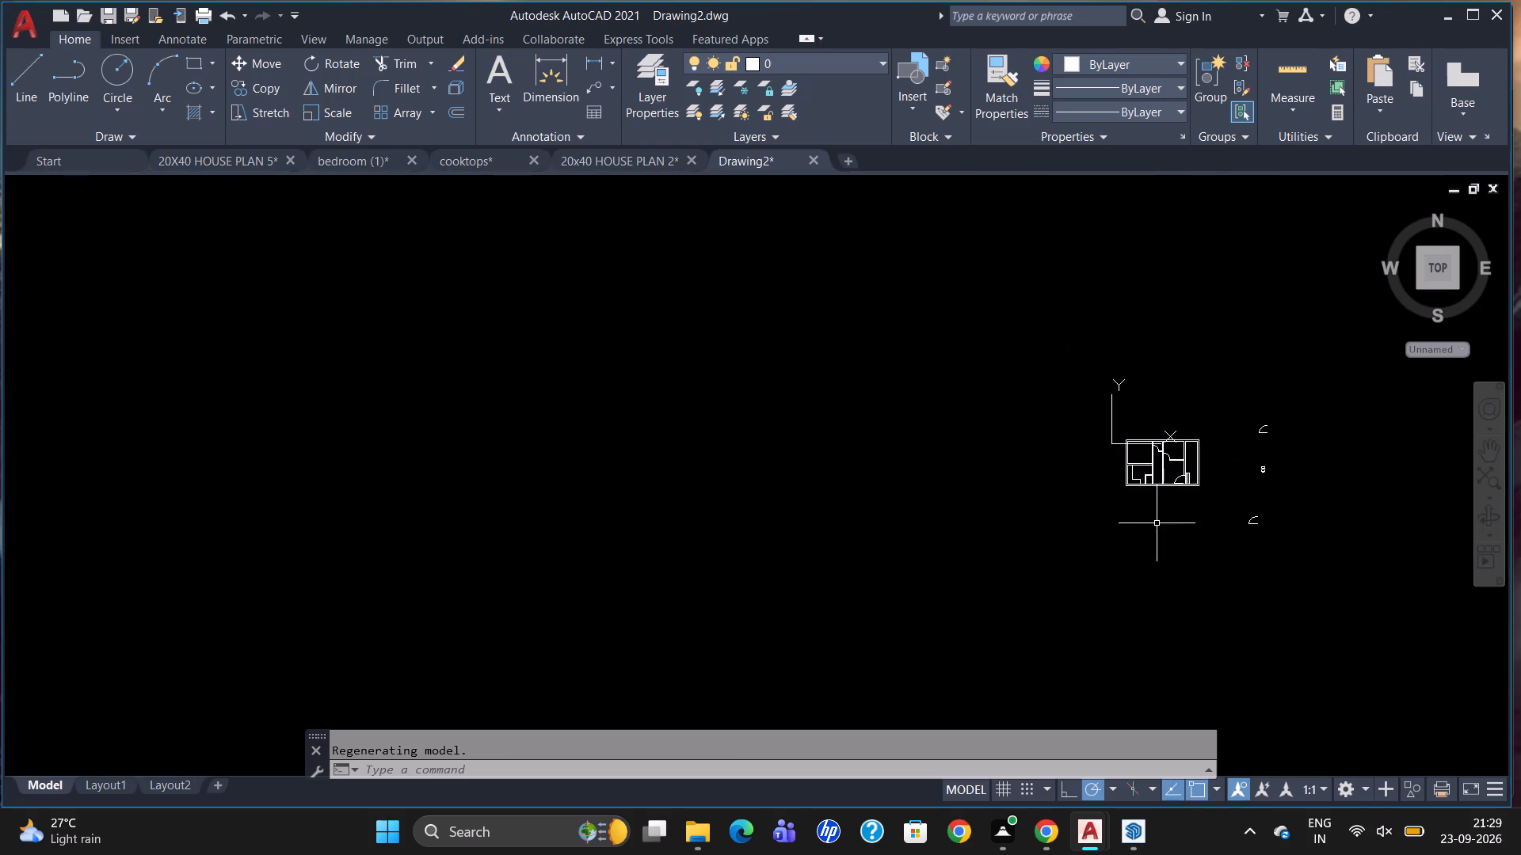
pyautogui.scroll(2, 1342, 479)
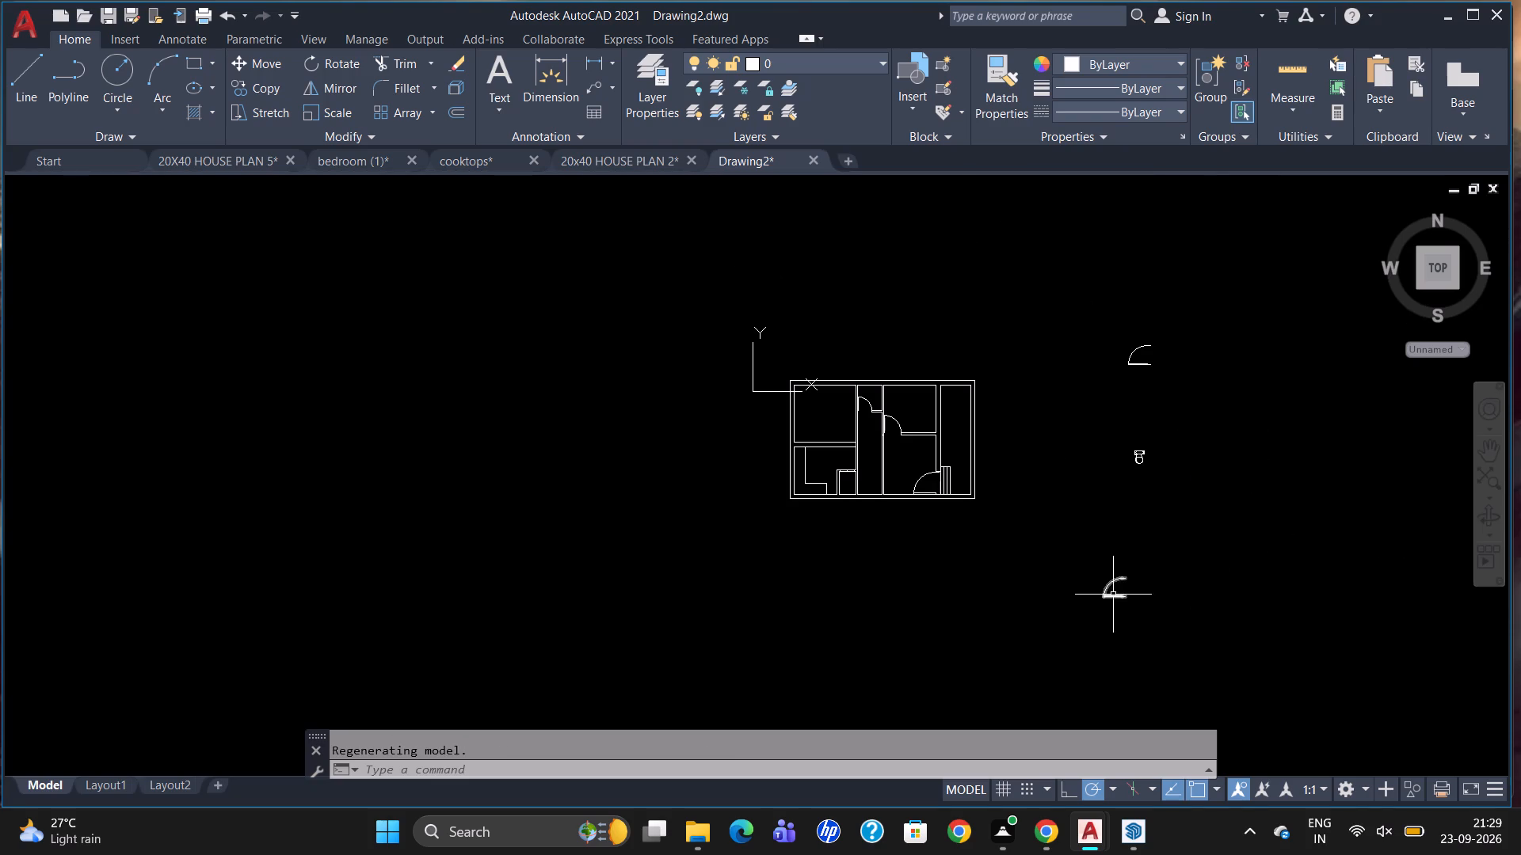
pyautogui.click(1113, 595)
pyautogui.write('RO')
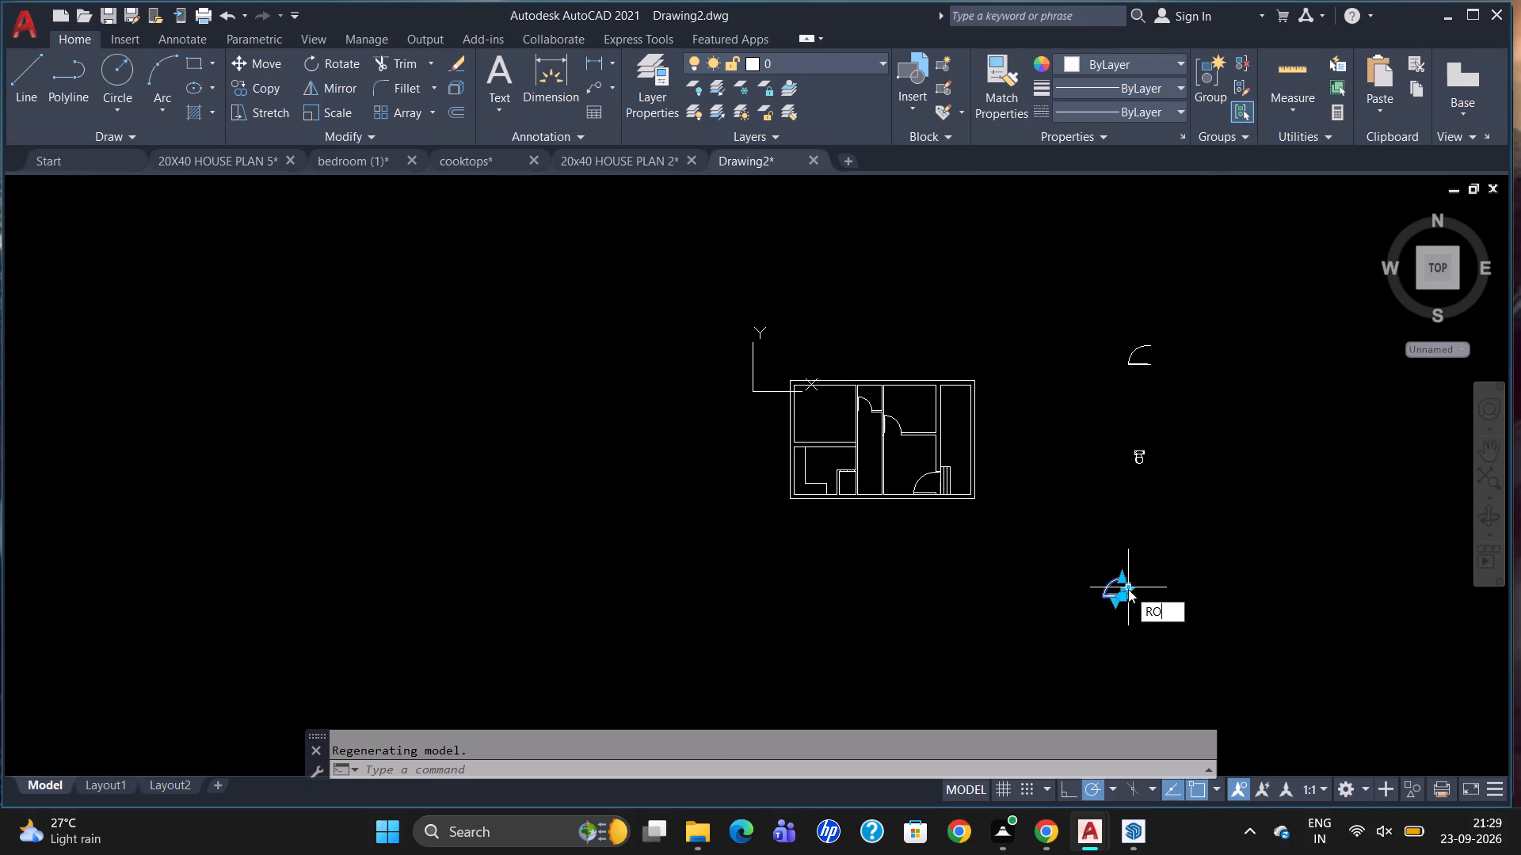
pyautogui.press('Return')
pyautogui.click(1128, 589)
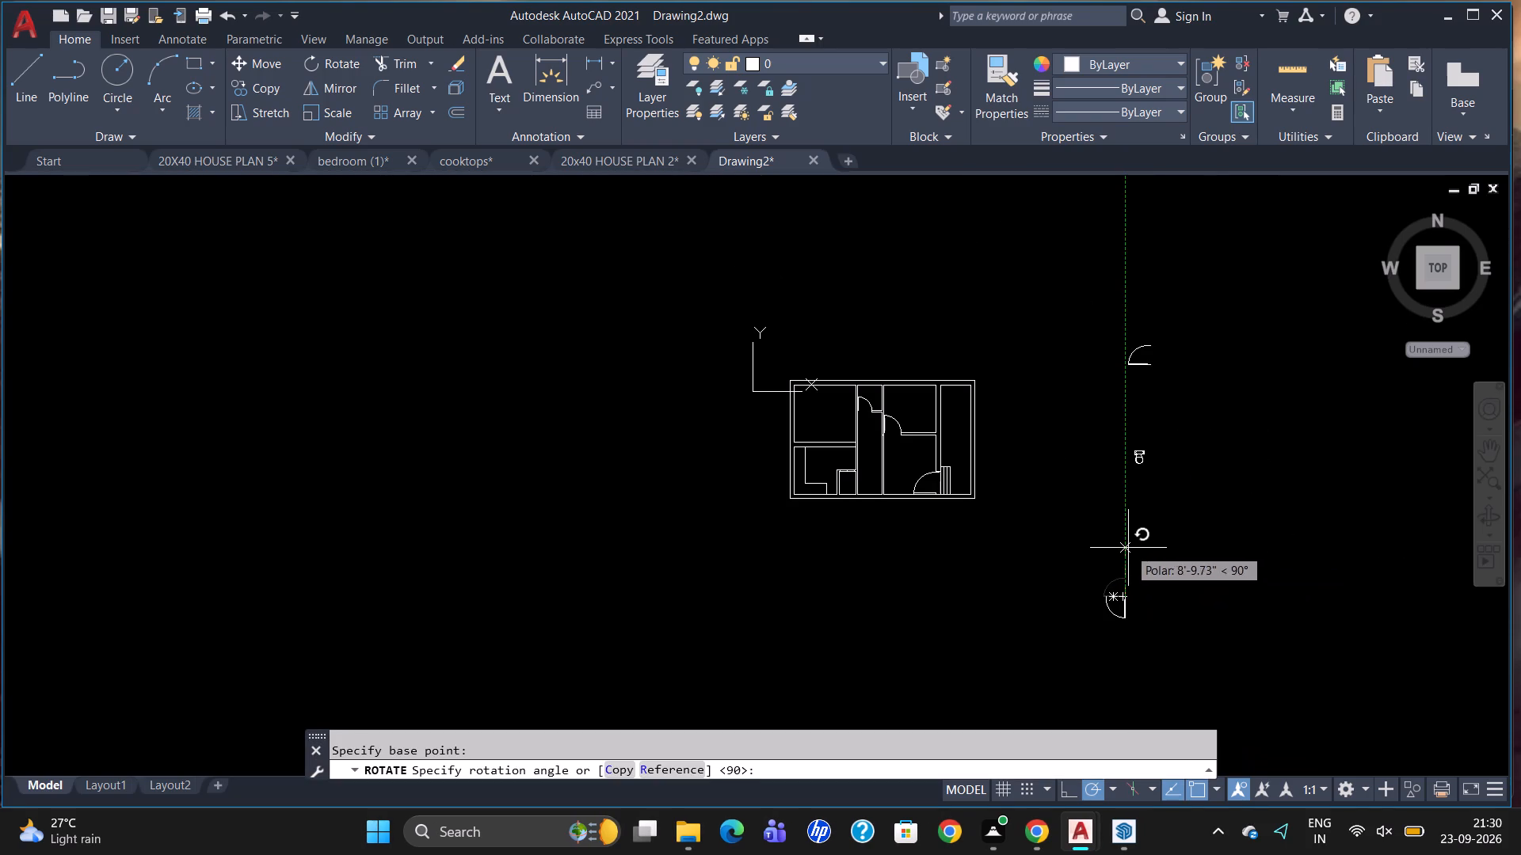
pyautogui.click(1128, 547)
# Move the rotated door from its upper hinge end onto the right jamb line in the small room's top wall.
pyautogui.click(1123, 611)
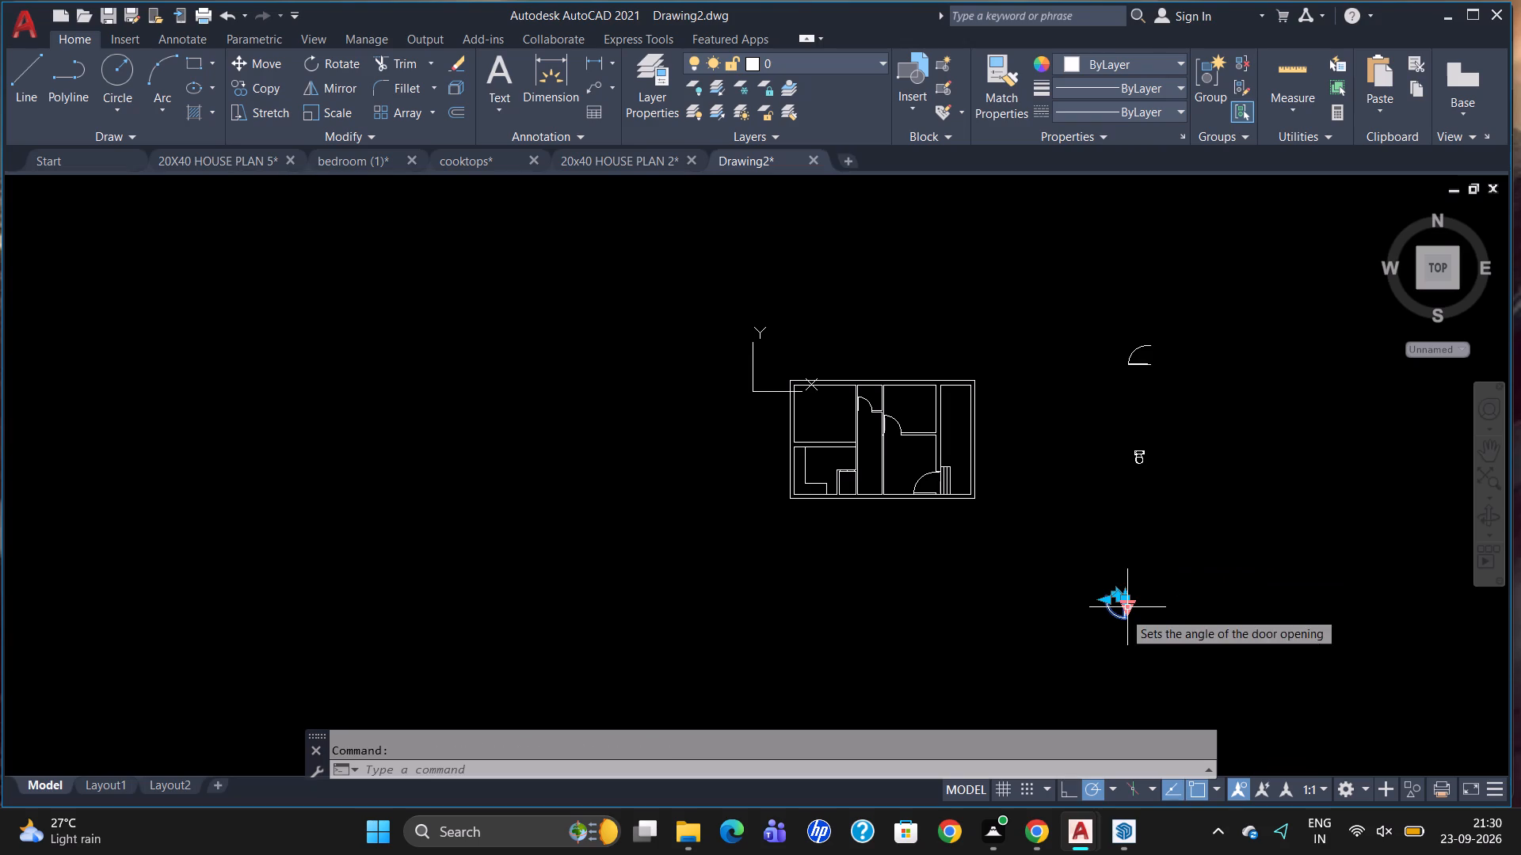
pyautogui.press('m')
pyautogui.press('Return')
pyautogui.scroll(1, 1138, 612)
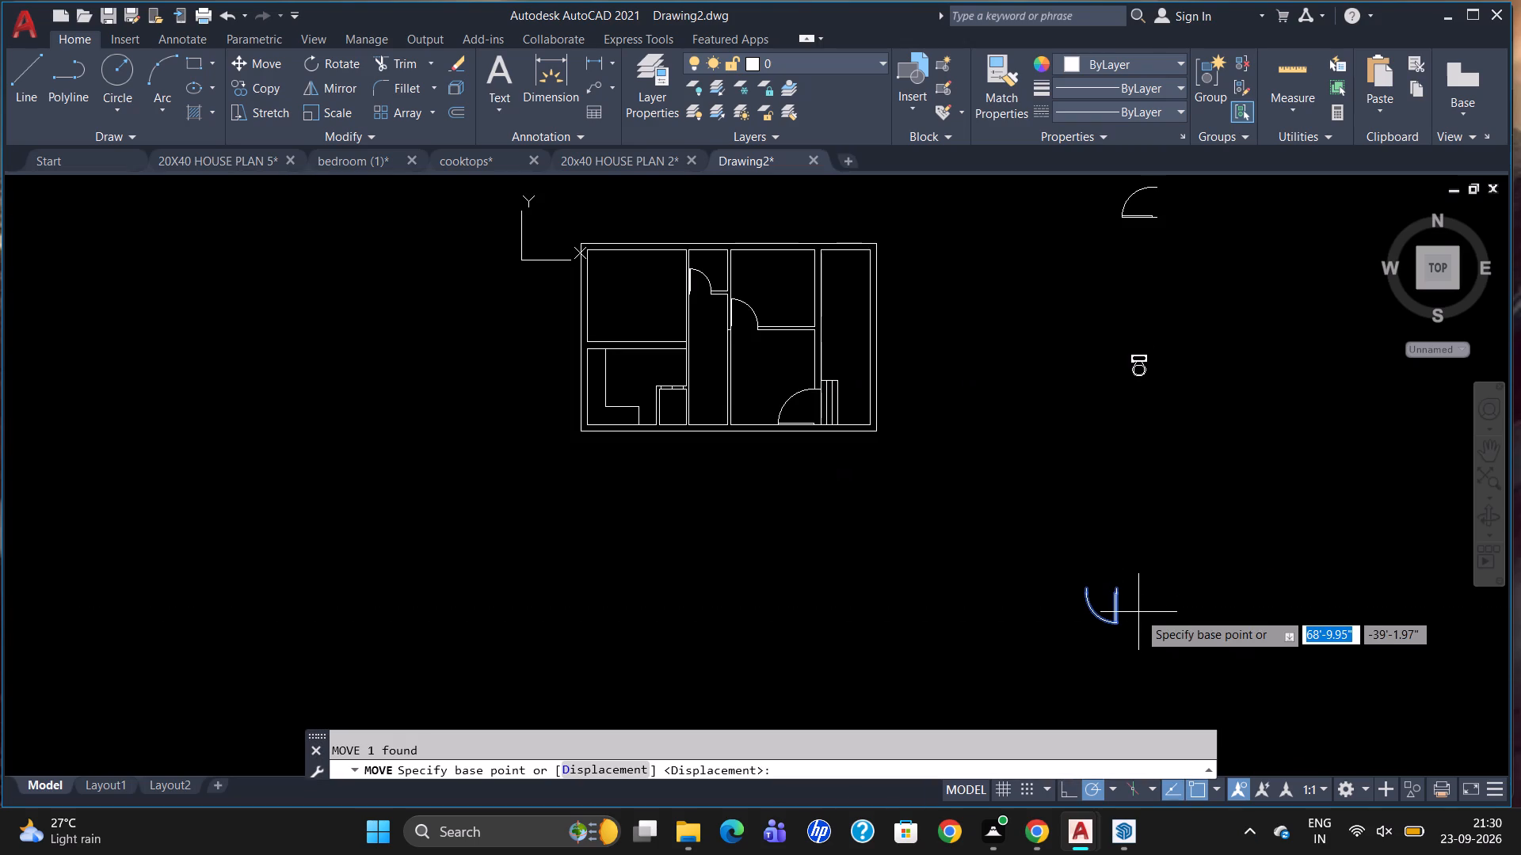
pyautogui.click(1121, 579)
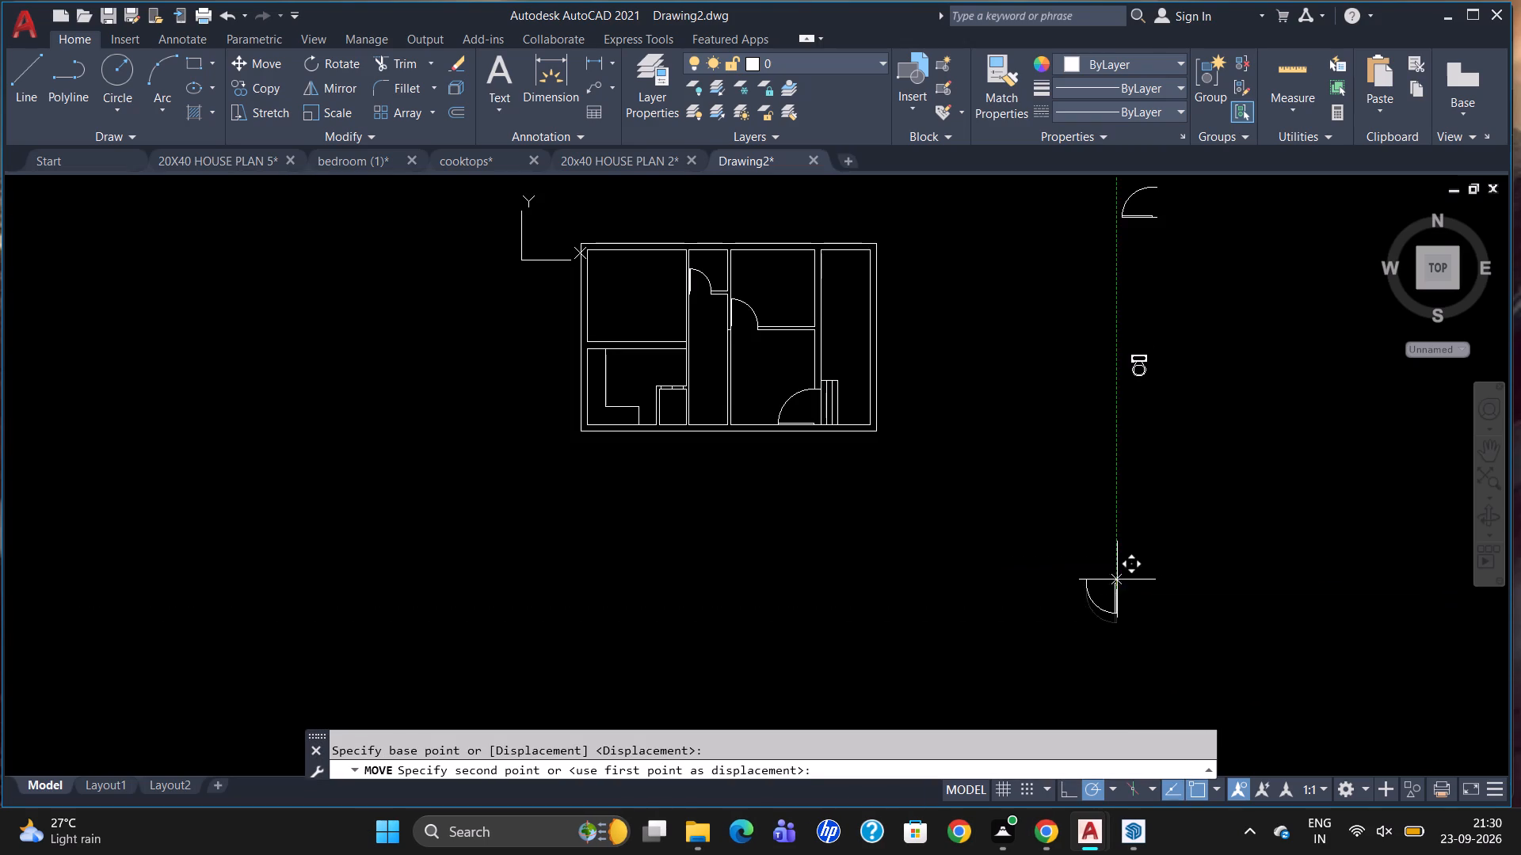
pyautogui.scroll(3, 669, 397)
pyautogui.scroll(3, 723, 360)
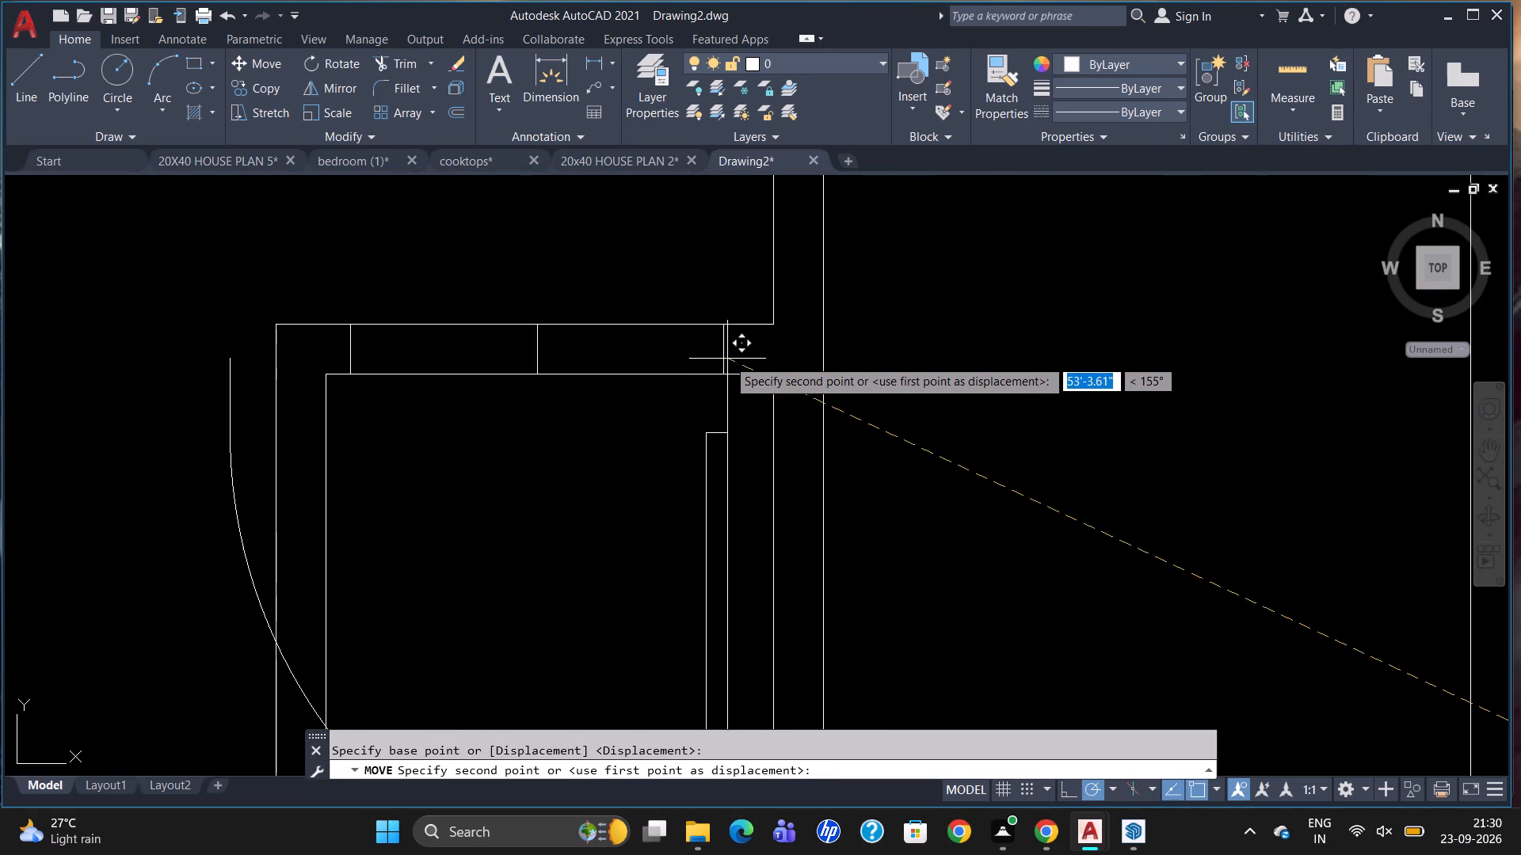
pyautogui.click(722, 334)
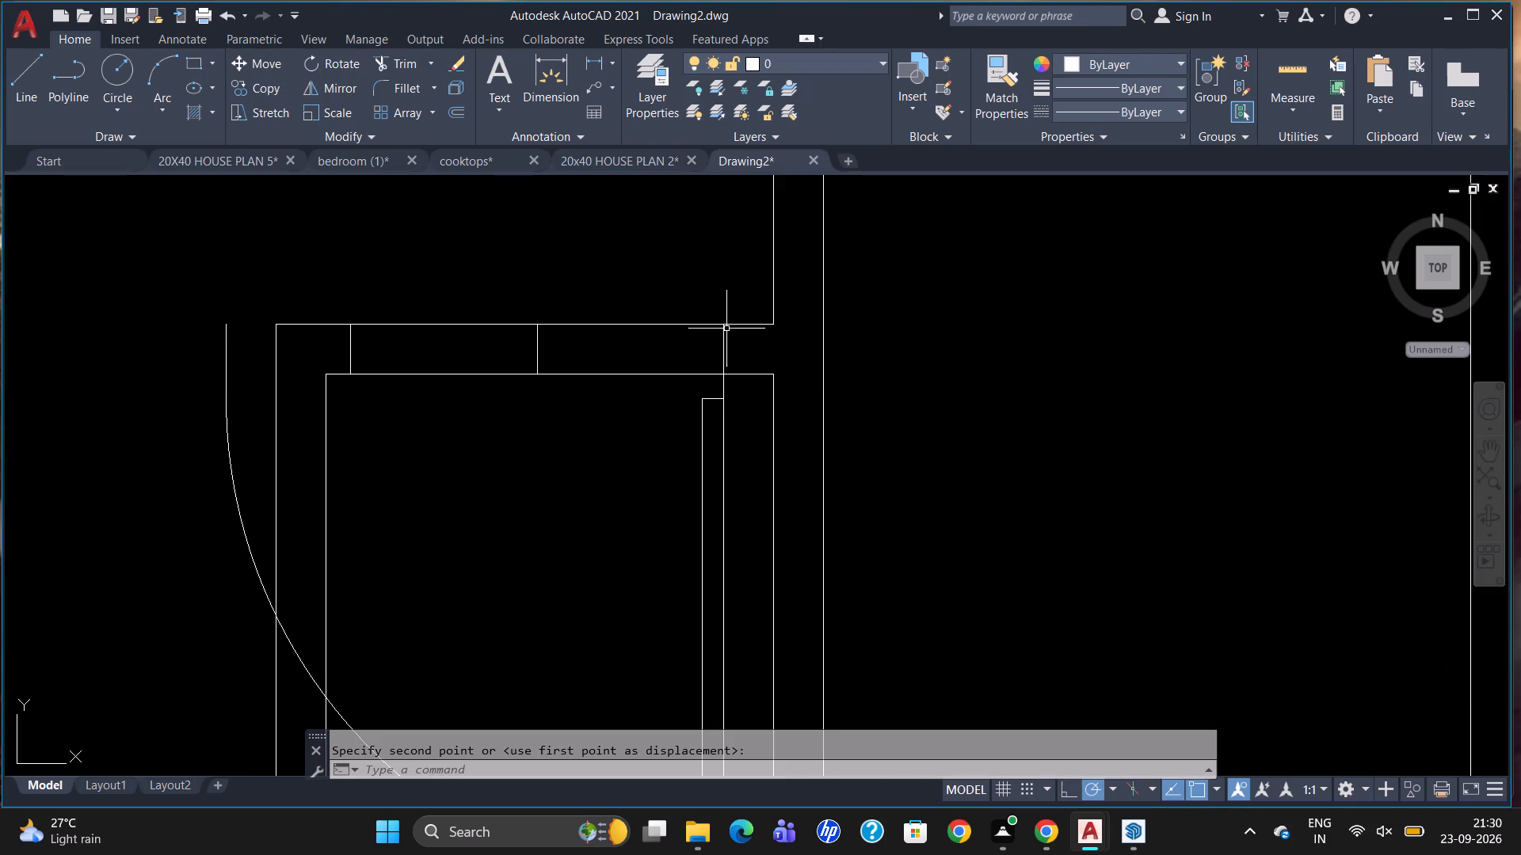
# Scale the small room's door down by about 0.40 from its upper hinge end on the right jamb.
pyautogui.click(722, 398)
pyautogui.scroll(-1, 1037, 340)
pyautogui.write('SC')
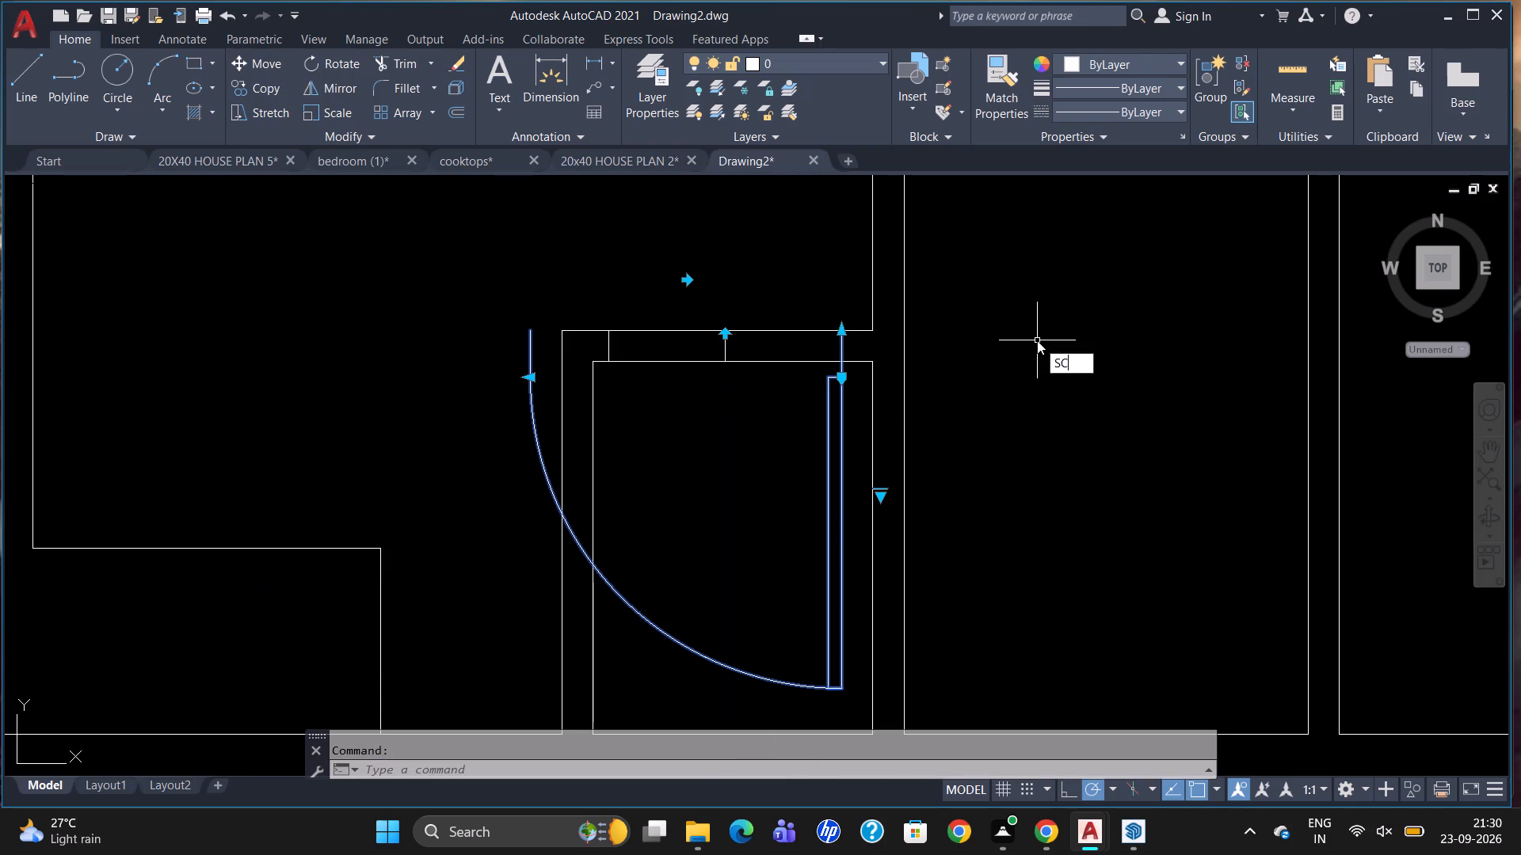
pyautogui.press('Return')
pyautogui.moveTo(843, 329); pyautogui.dragTo(843, 328)
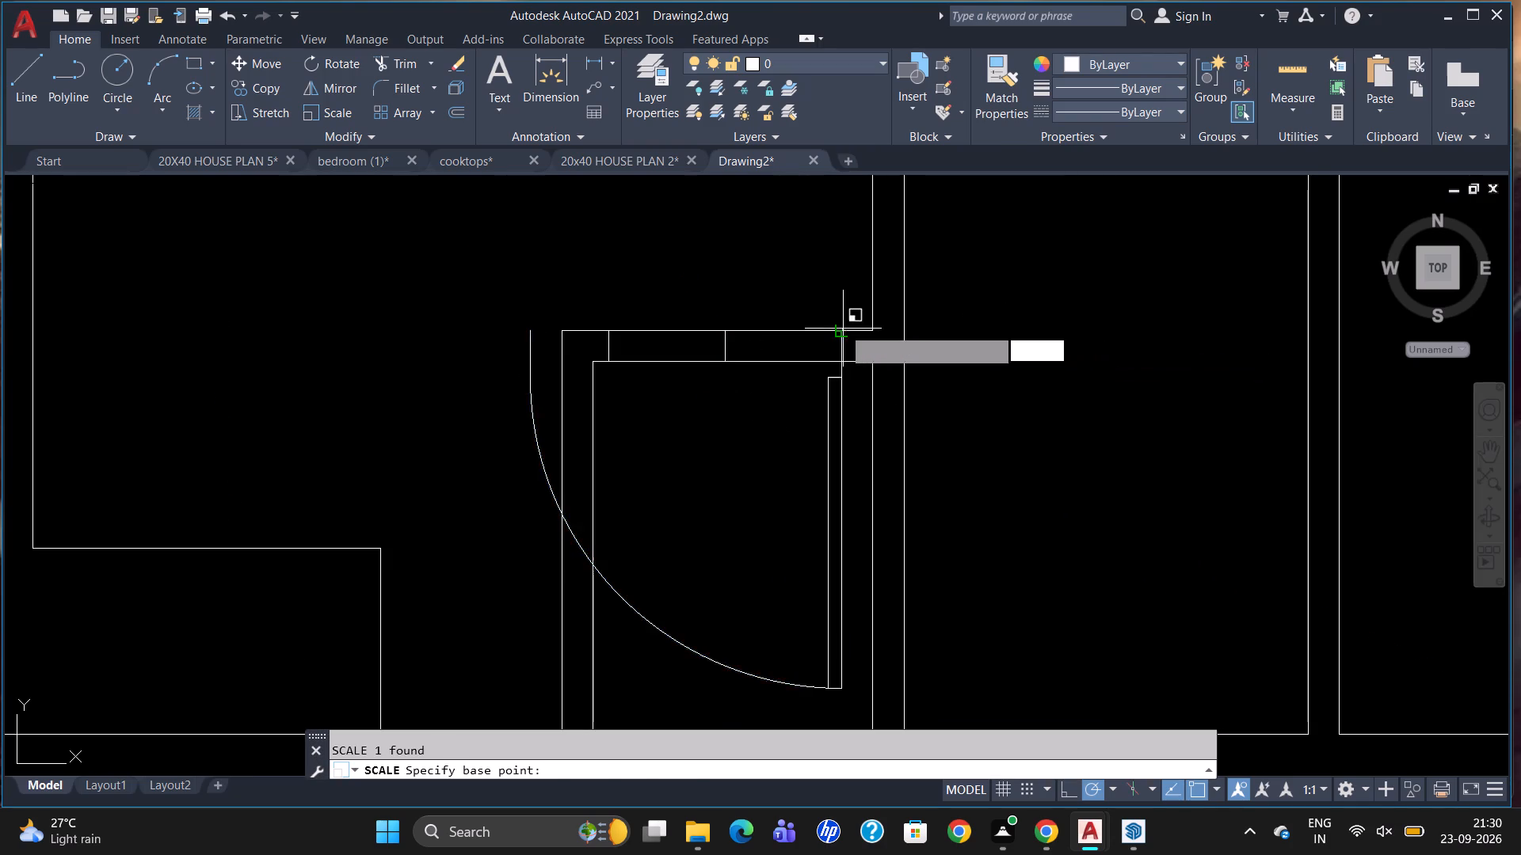
pyautogui.moveTo(843, 328); pyautogui.dragTo(862, 344)
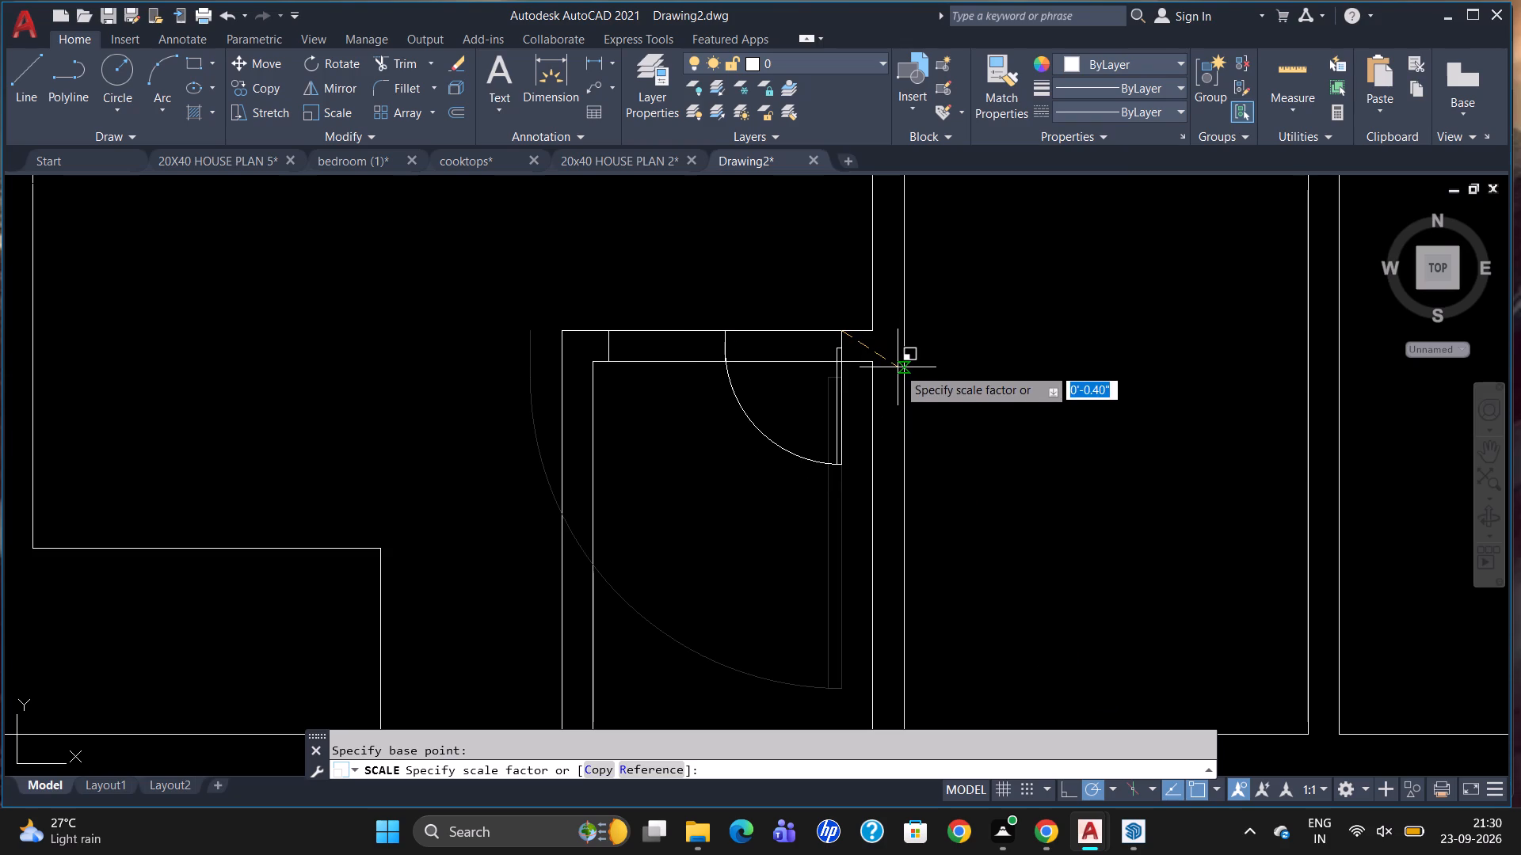
pyautogui.click(898, 367)
pyautogui.scroll(-1, 806, 401)
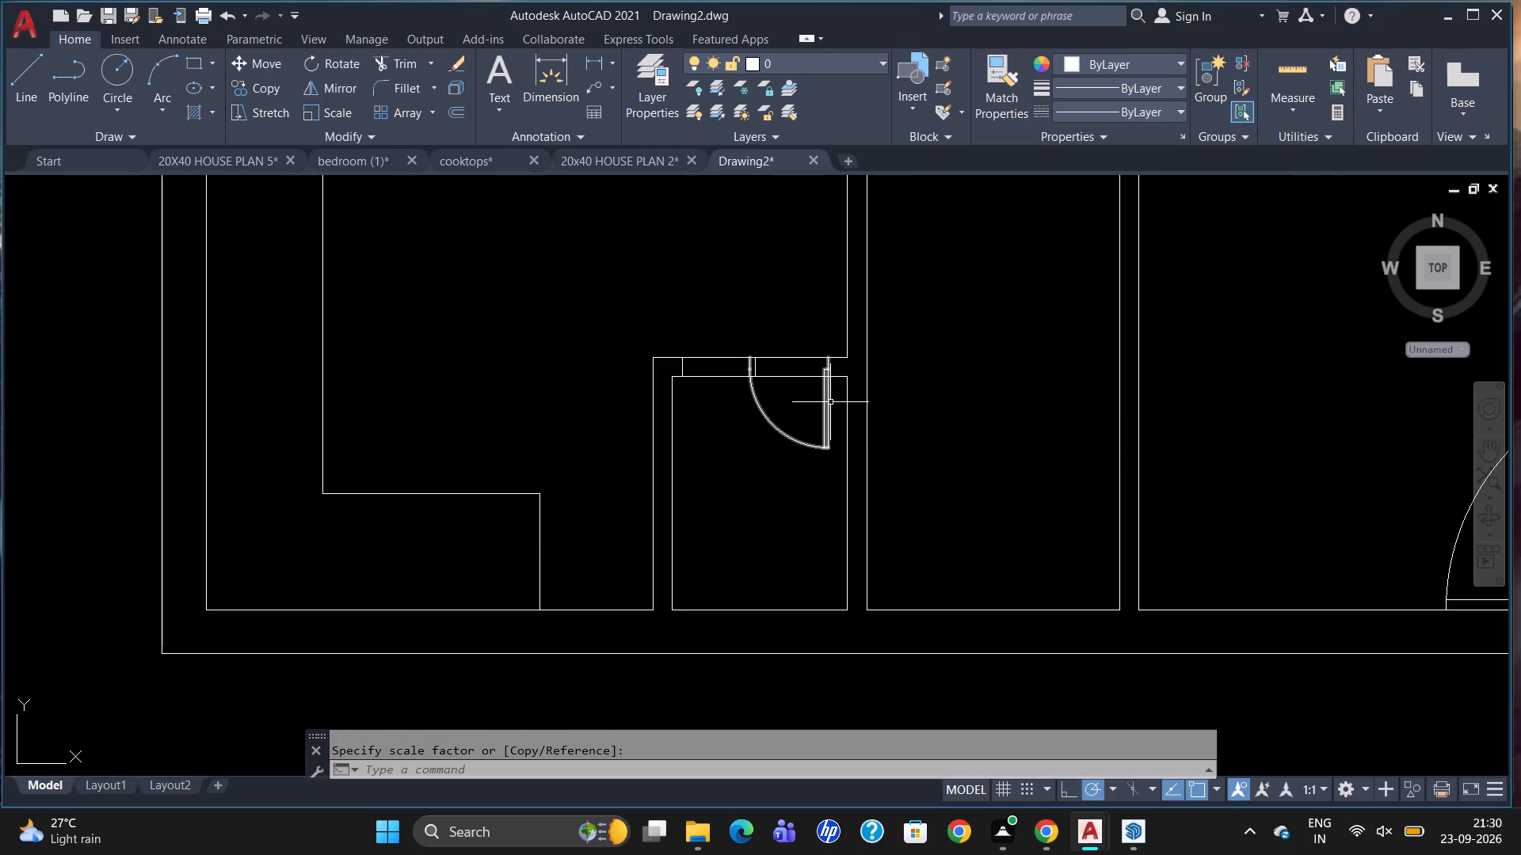
# Scale the small room's door by about 0.89 from the same upper hinge end.
pyautogui.click(830, 402)
pyautogui.write('SC')
pyautogui.press('Return')
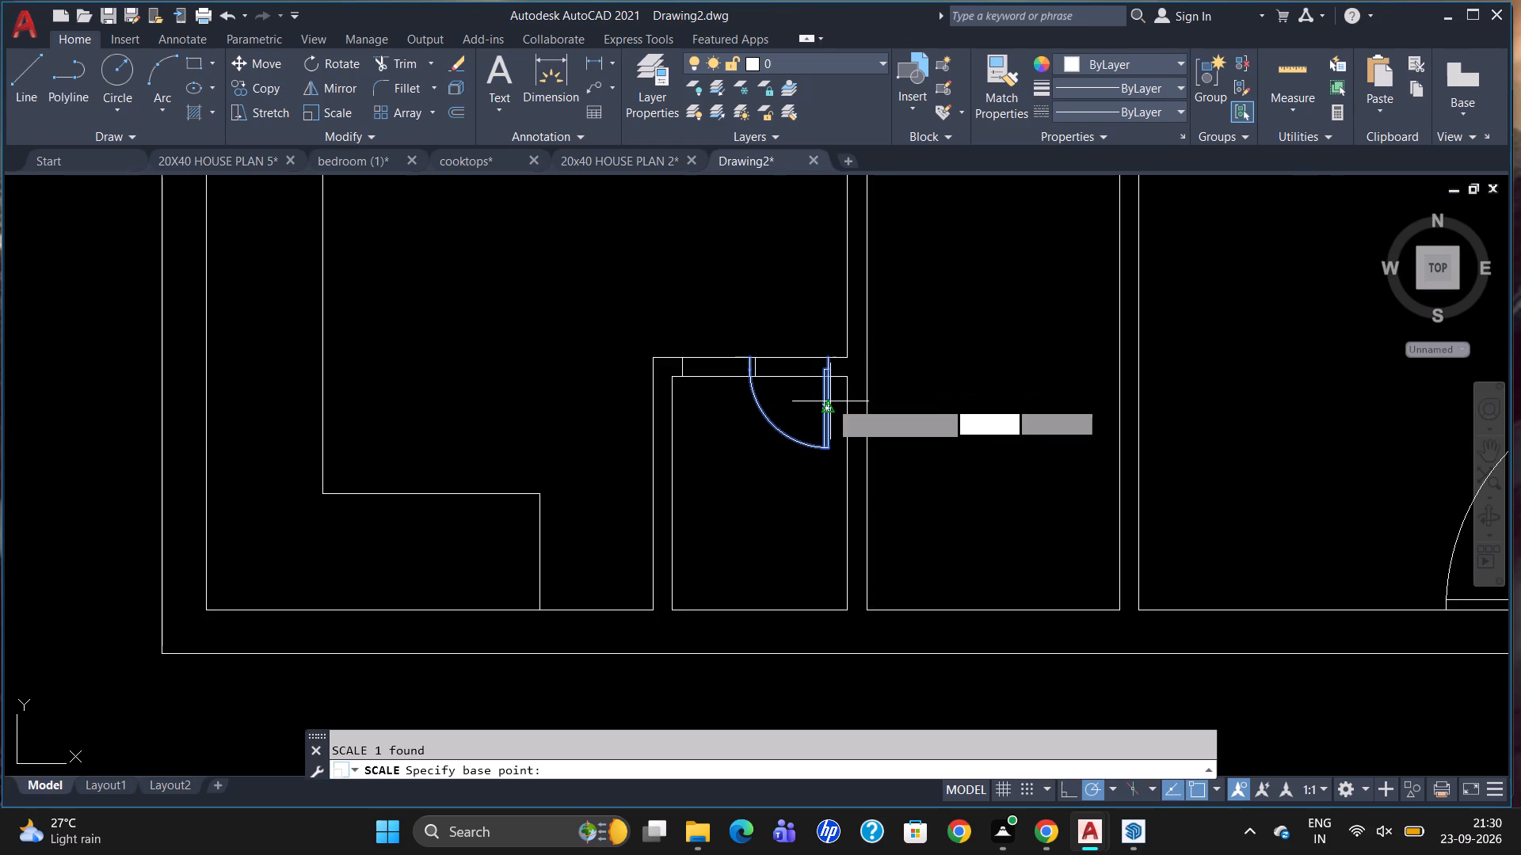
pyautogui.scroll(1, 833, 388)
pyautogui.moveTo(826, 334); pyautogui.dragTo(838, 348)
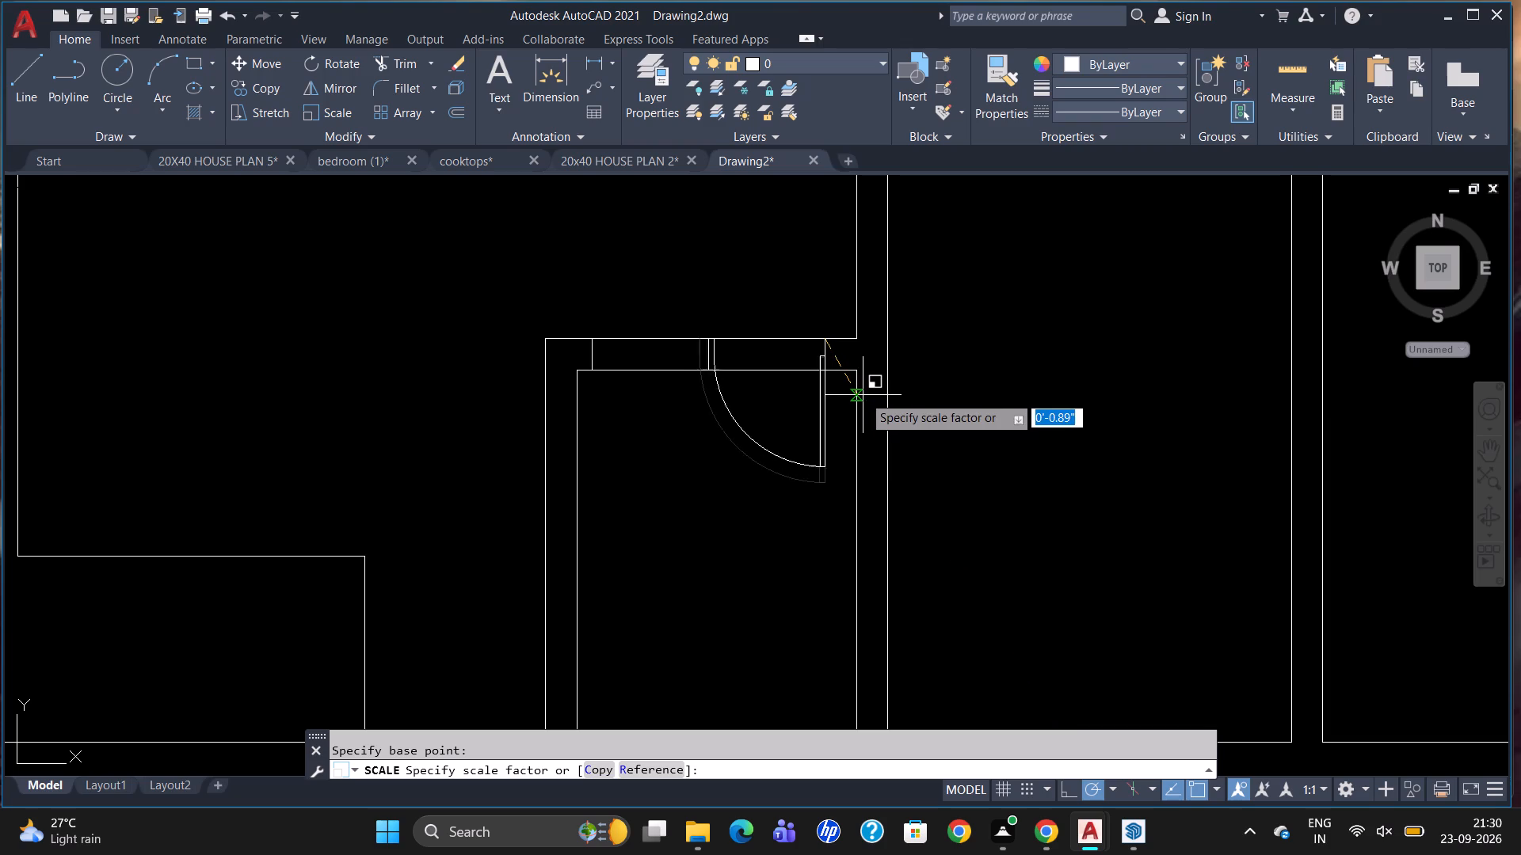
pyautogui.click(863, 395)
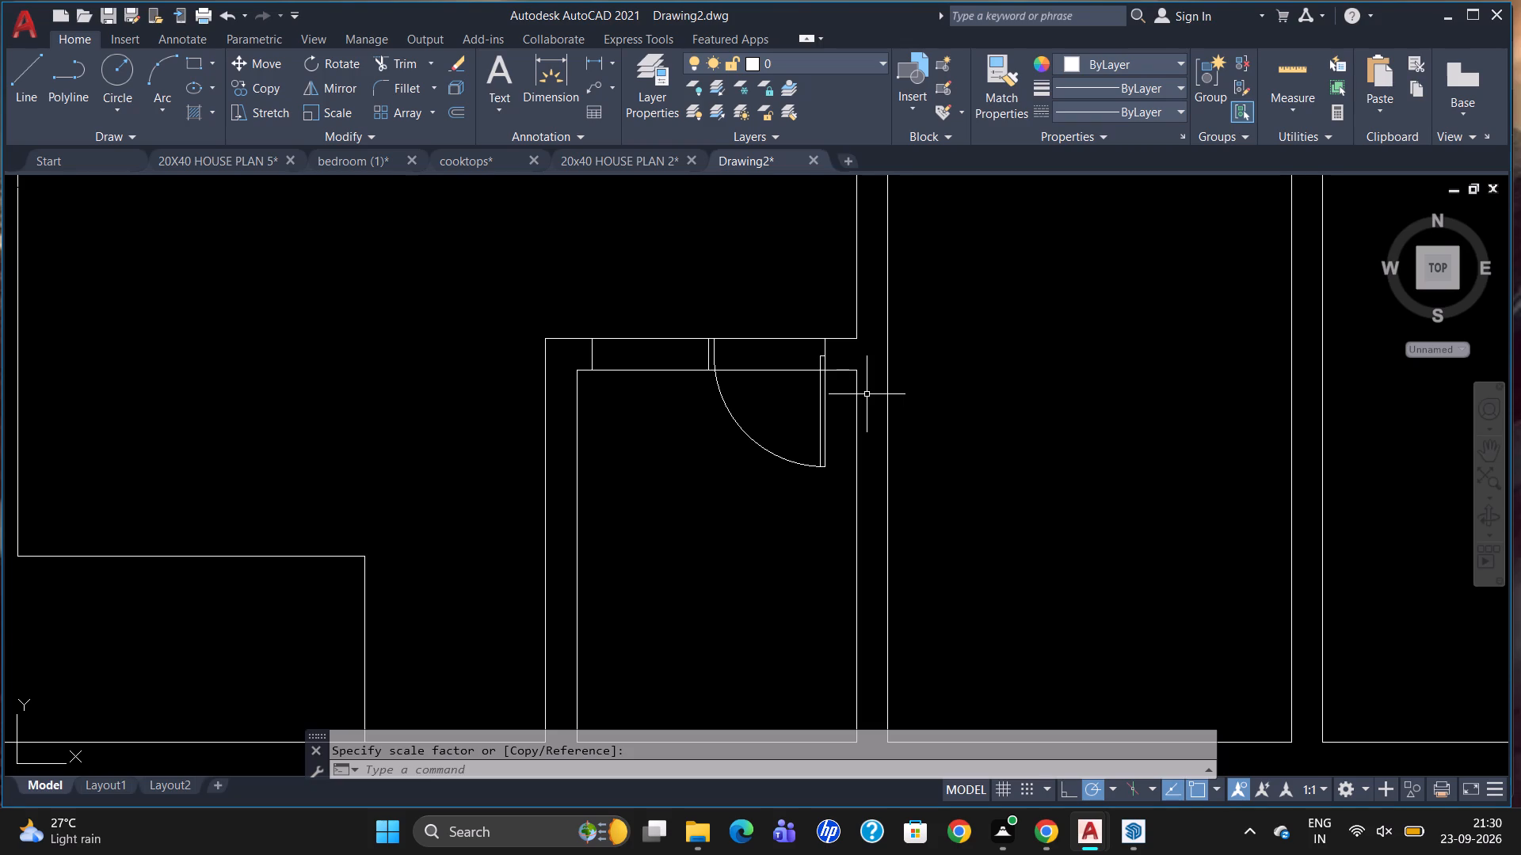
# Scale the small room's door up slightly from its hinge end so its arc reaches the middle jamb line.
pyautogui.scroll(3, 795, 393)
pyautogui.scroll(-2, 903, 346)
pyautogui.click(909, 306)
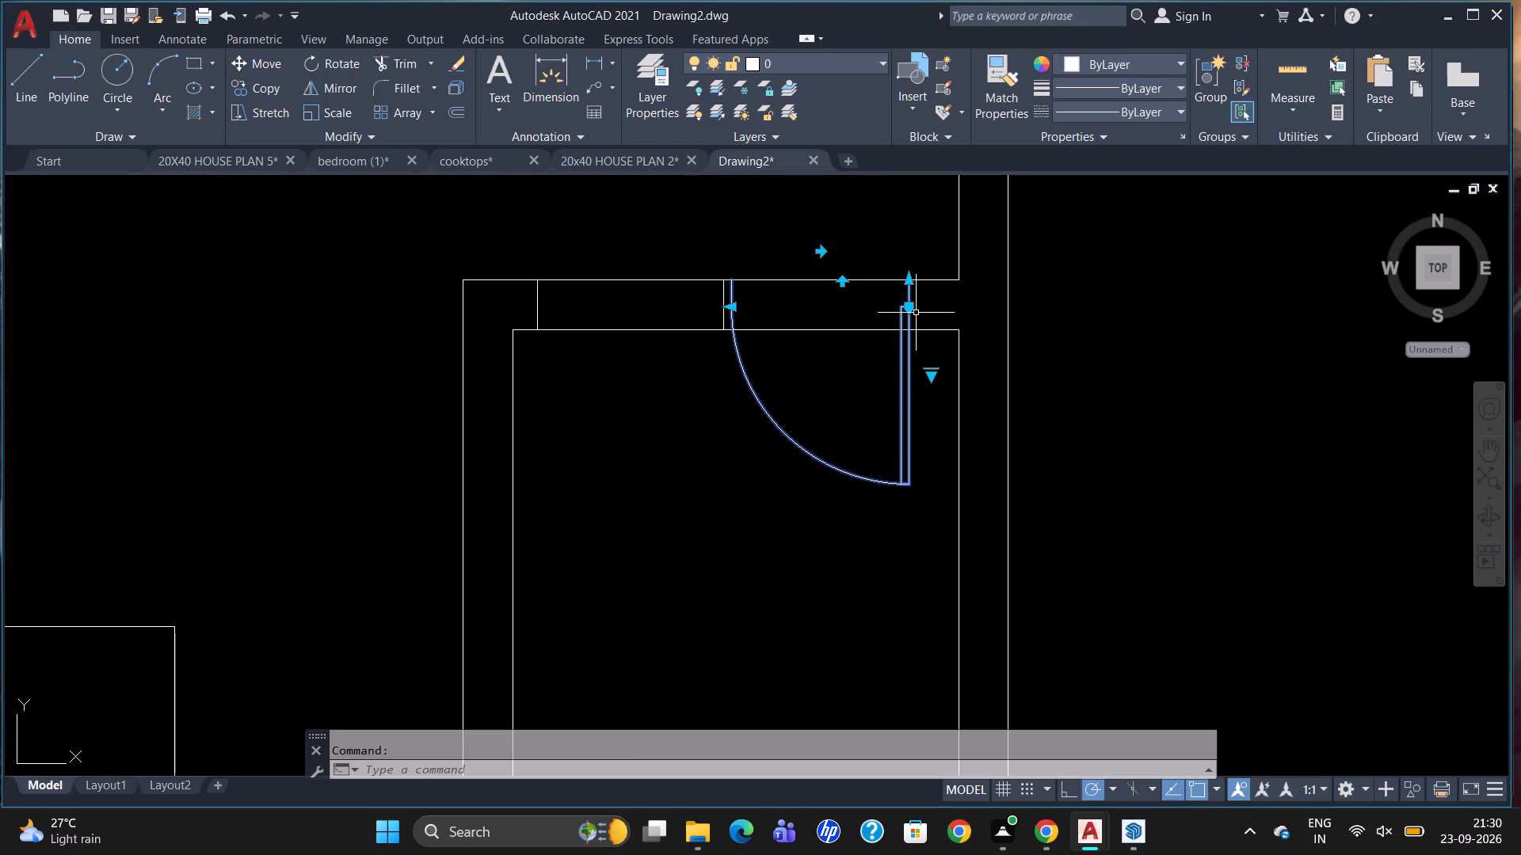
pyautogui.write('SC')
pyautogui.press('Return')
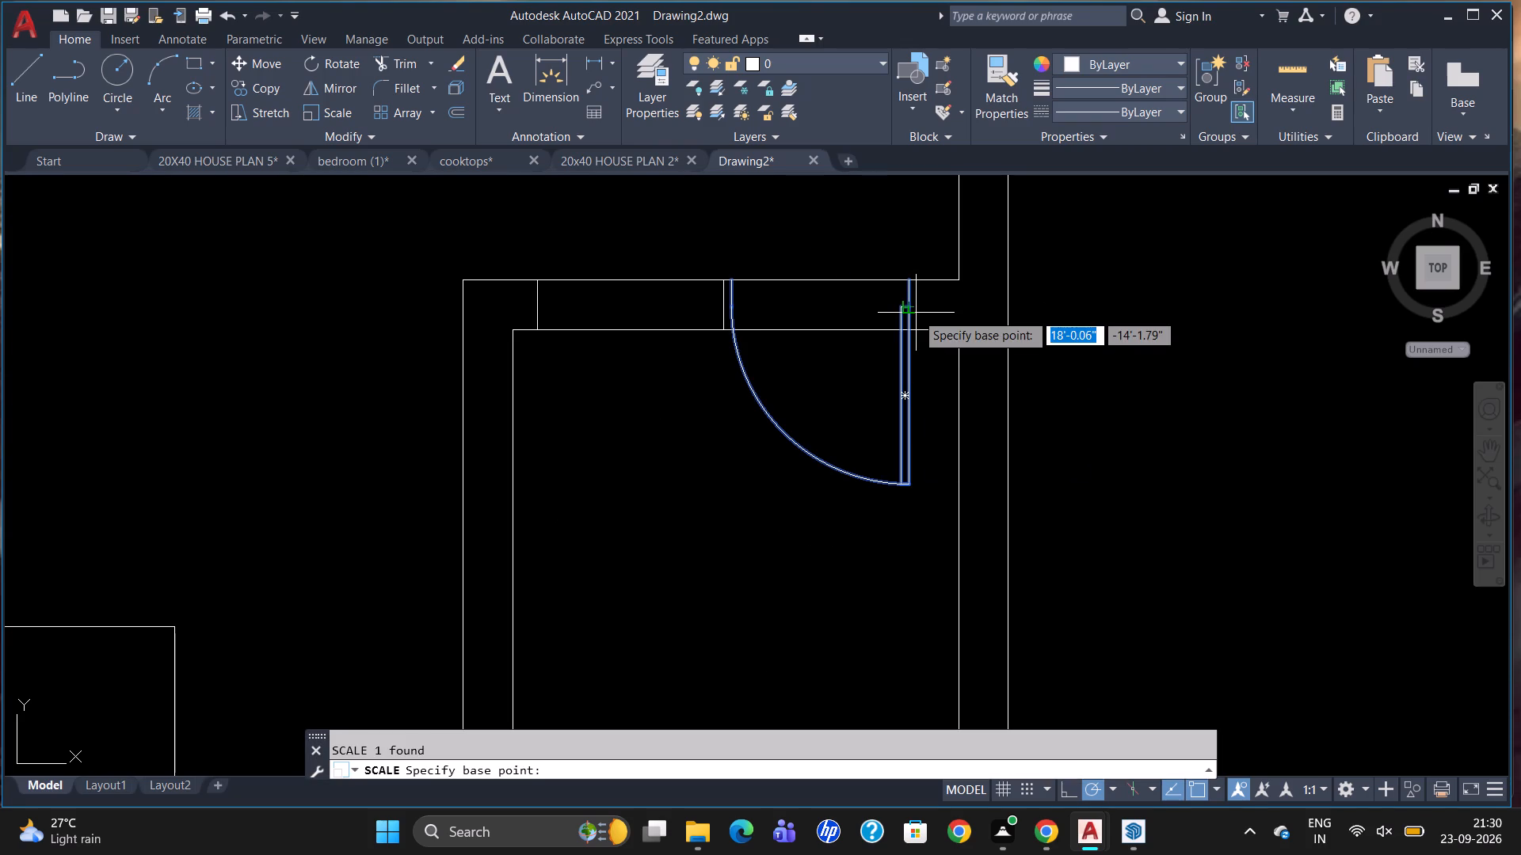
pyautogui.scroll(2, 907, 277)
pyautogui.moveTo(914, 283); pyautogui.dragTo(918, 291)
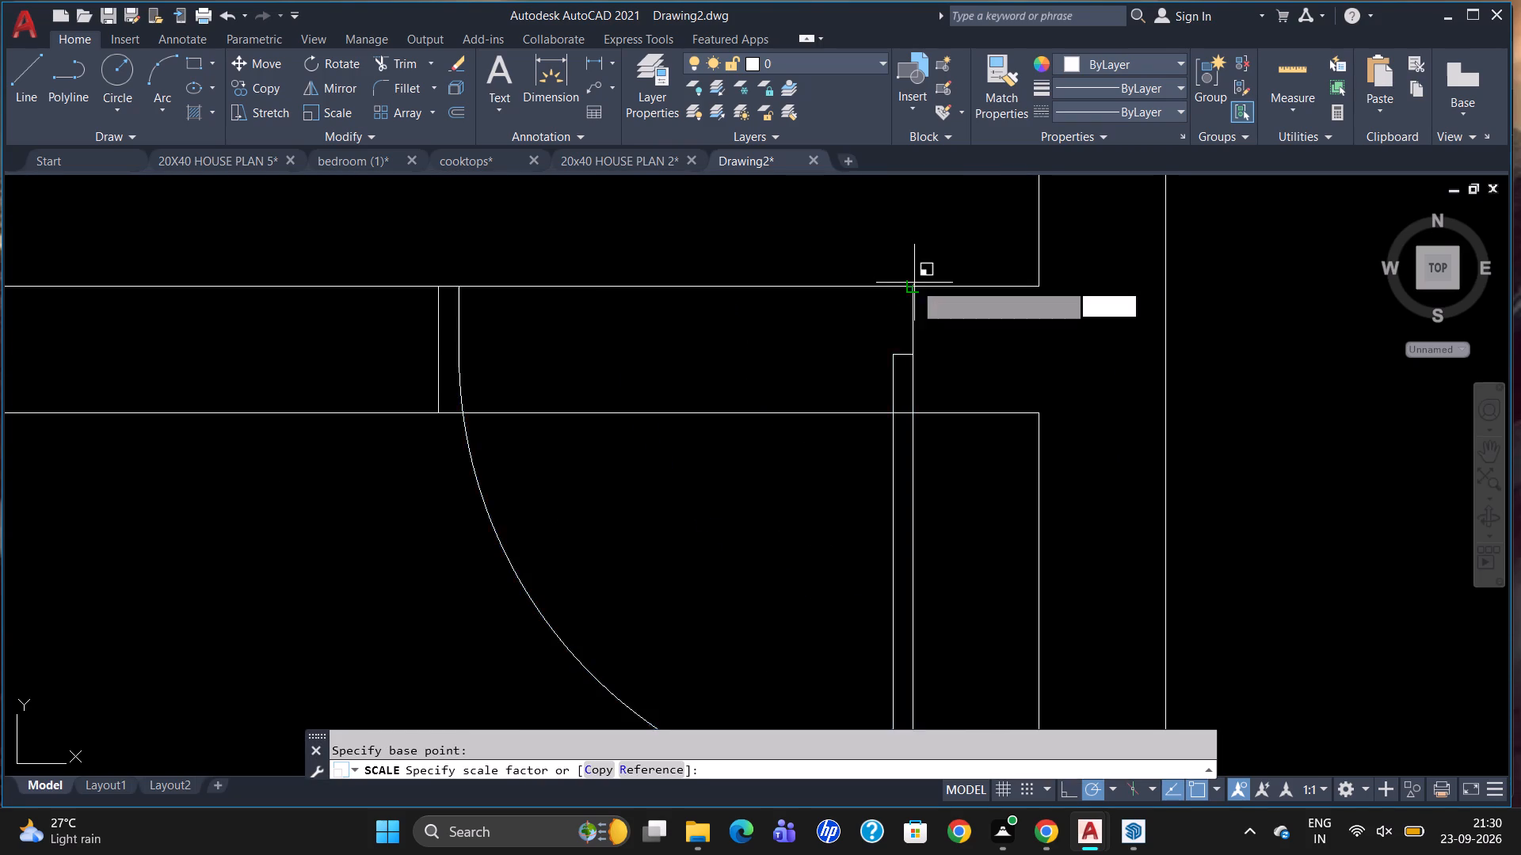
pyautogui.moveTo(918, 291); pyautogui.dragTo(927, 315)
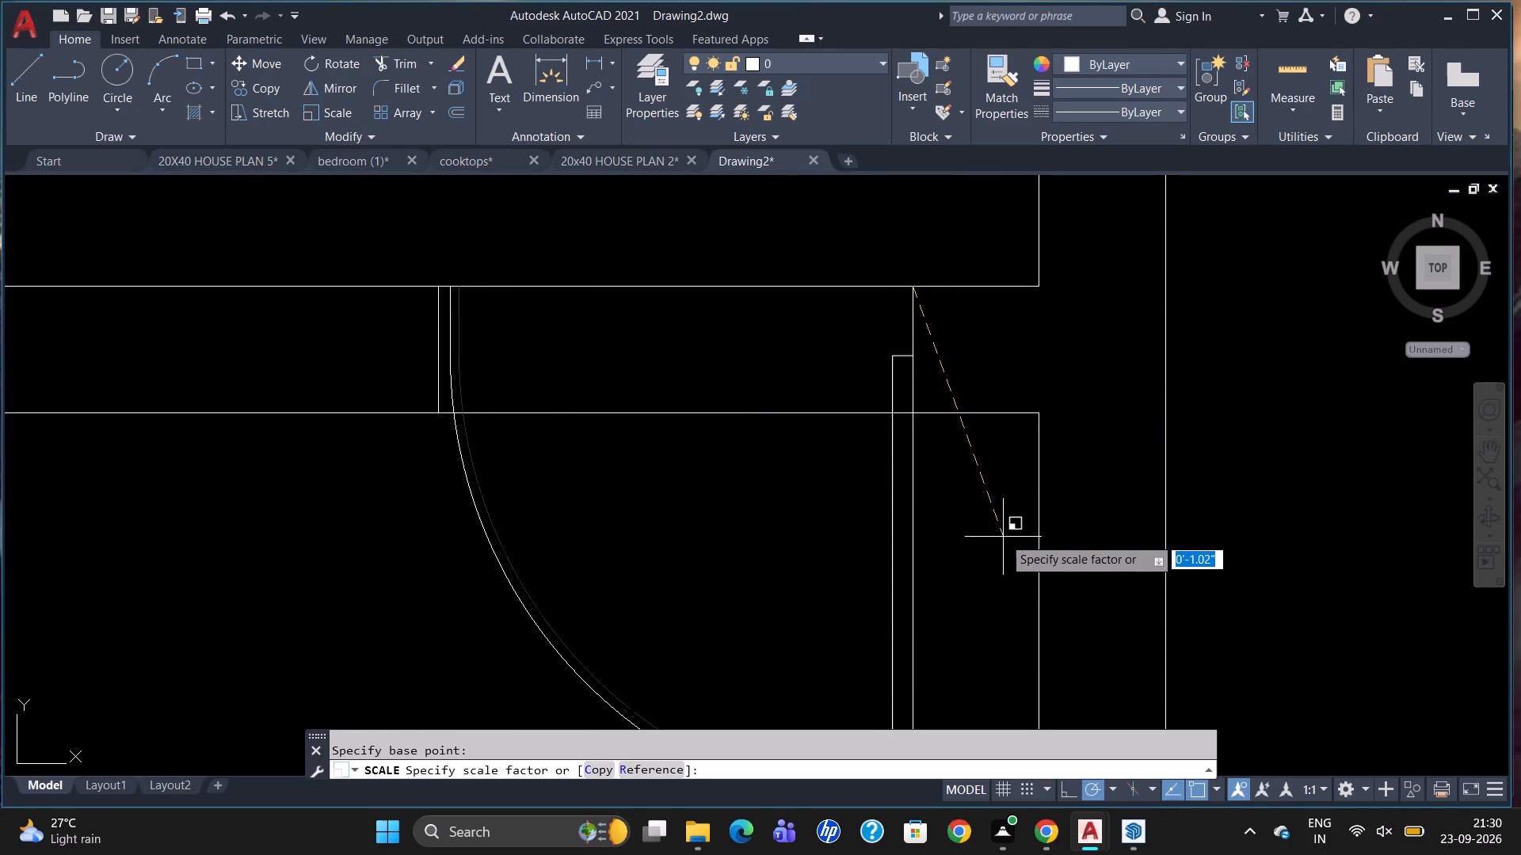
pyautogui.click(1006, 544)
pyautogui.scroll(-2, 938, 442)
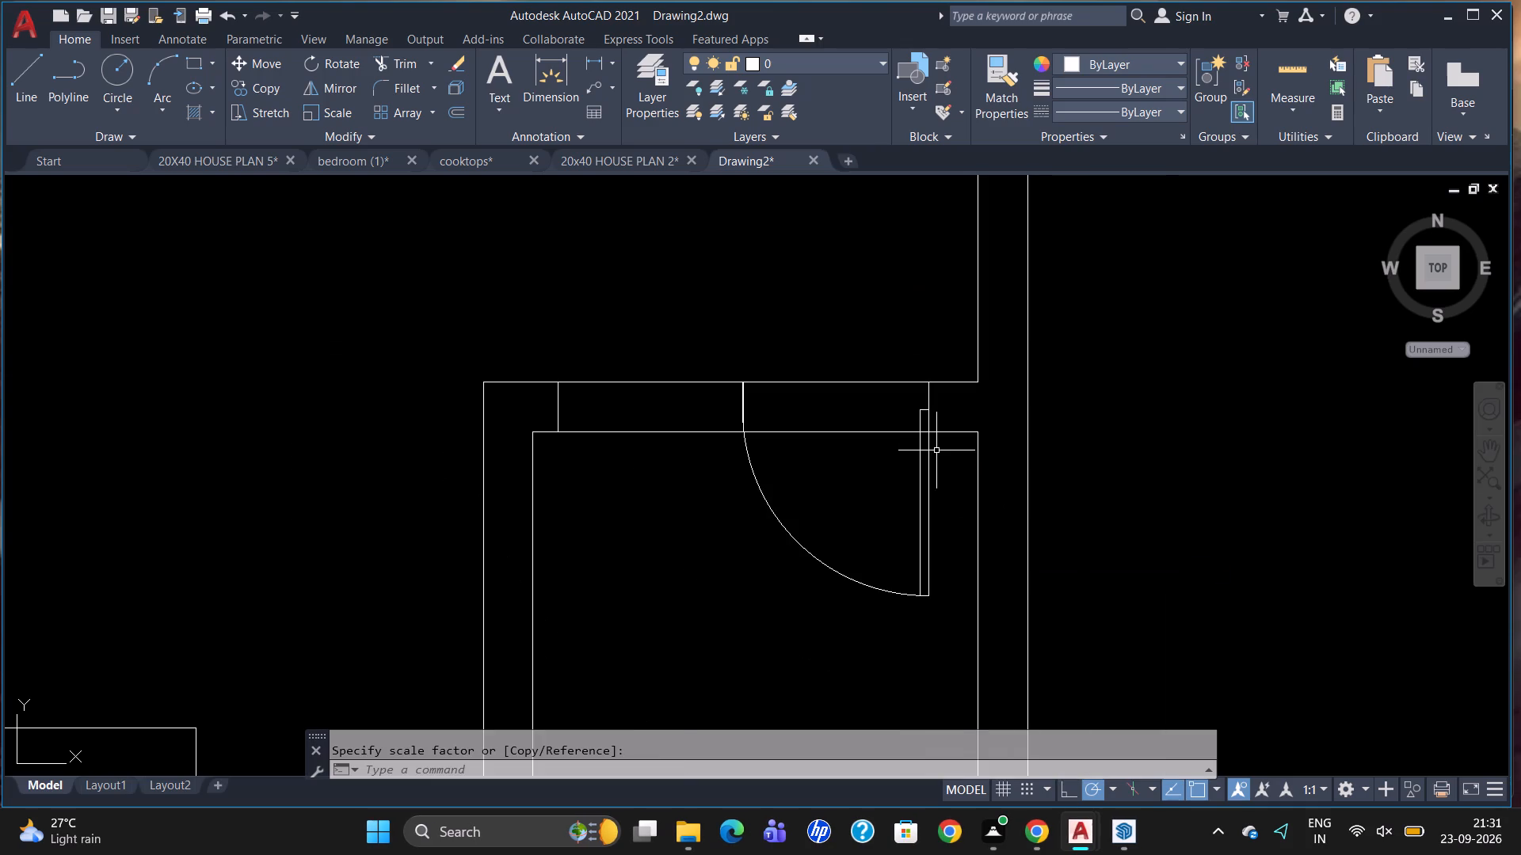
# Trim the small room's lower top-wall line across the door opening, between the middle jamb and the door leaf.
pyautogui.scroll(-1, 935, 459)
pyautogui.write('TR')
pyautogui.press('Return')
pyautogui.press('Return')
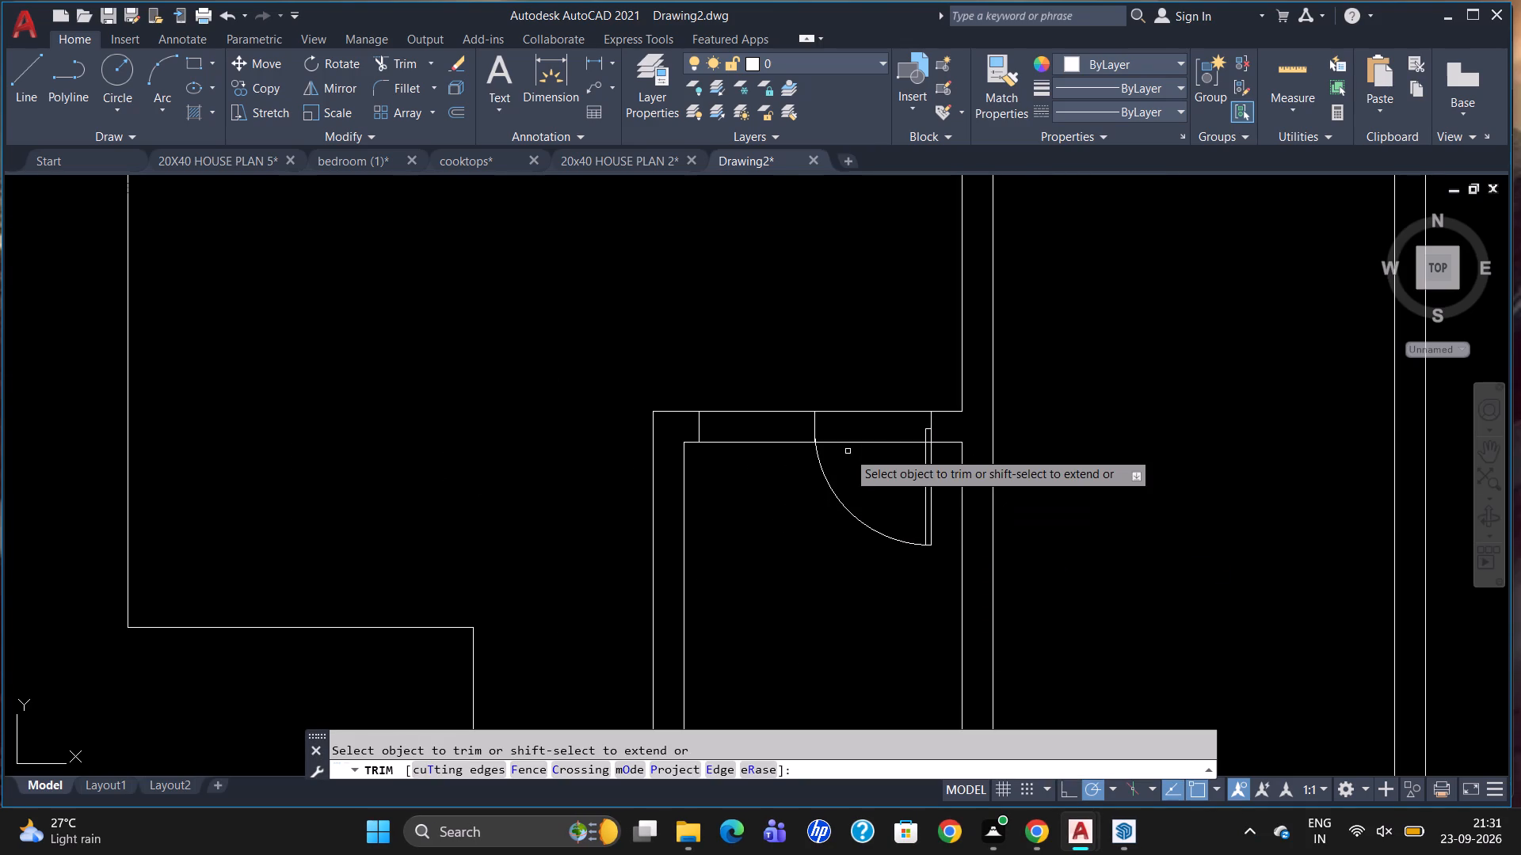
pyautogui.click(852, 447)
pyautogui.click(854, 441)
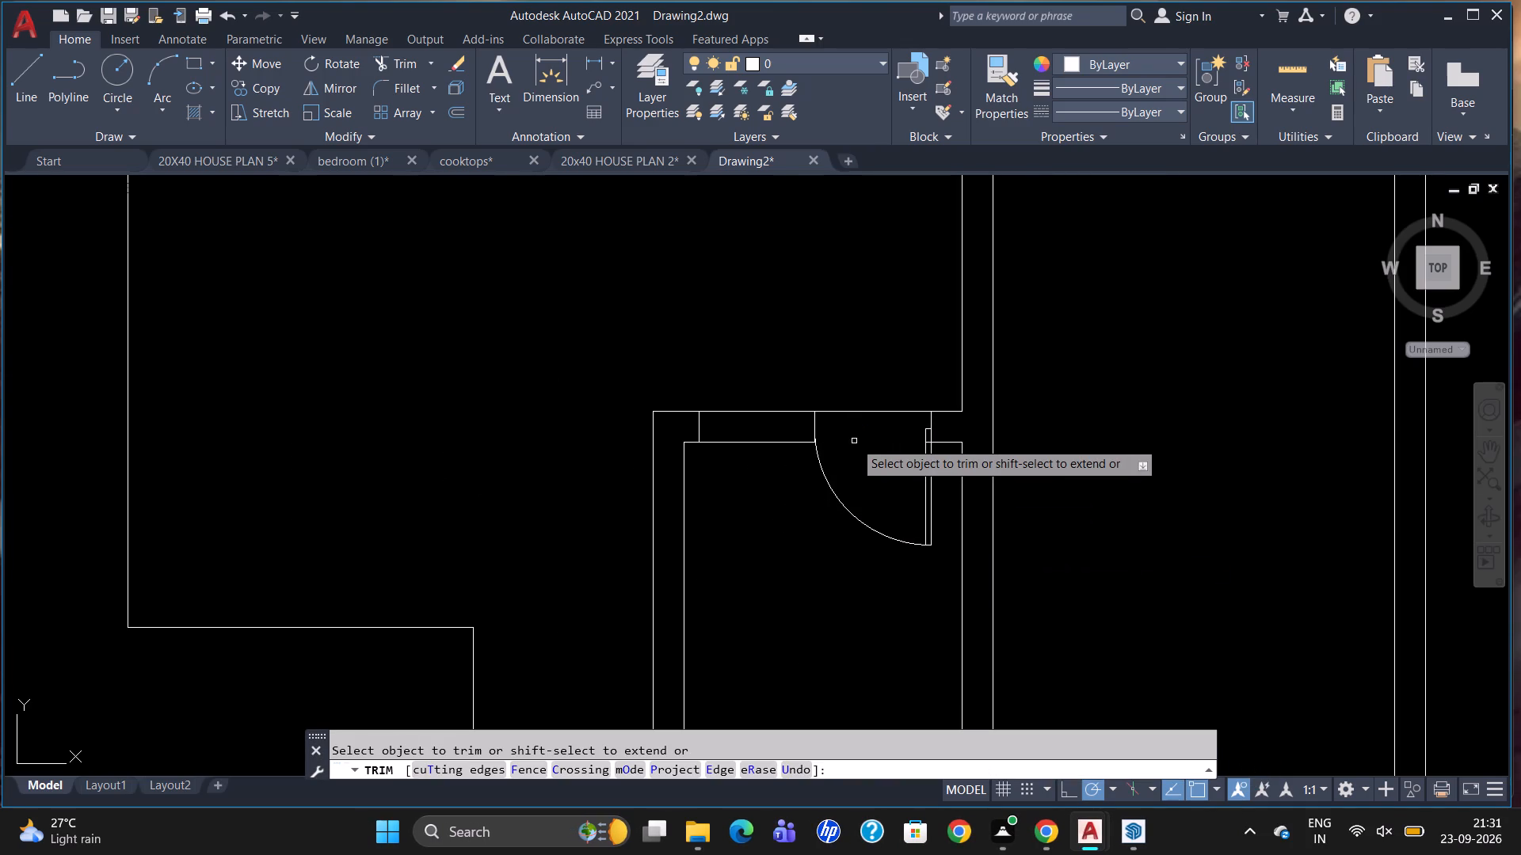
pyautogui.scroll(-3, 856, 443)
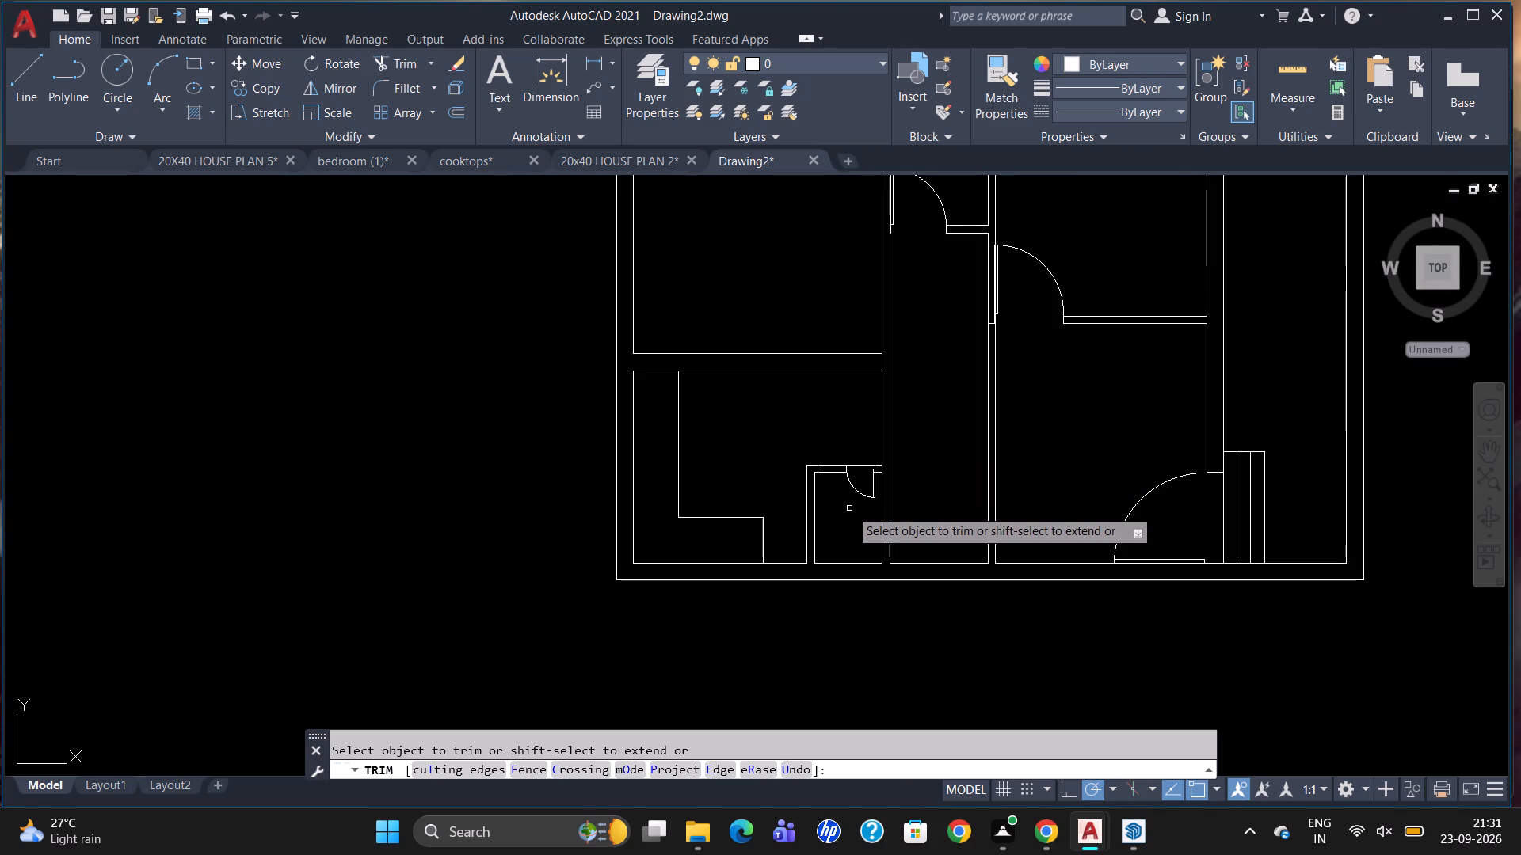
pyautogui.press('Escape')
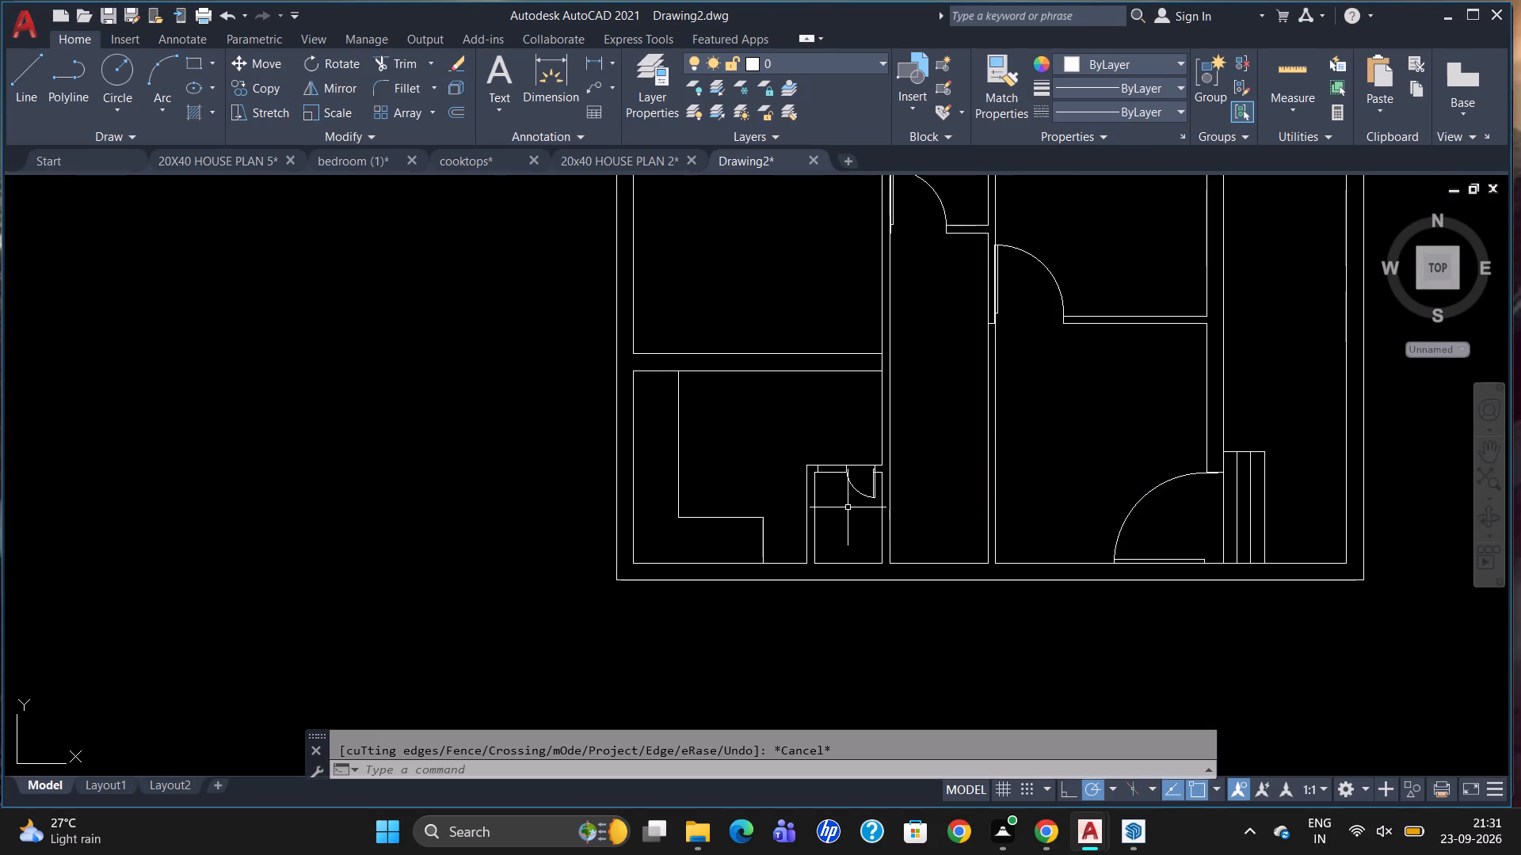
# Rotate the spare door block outside the plan by 90° about its hinge end.
pyautogui.scroll(-2, 783, 533)
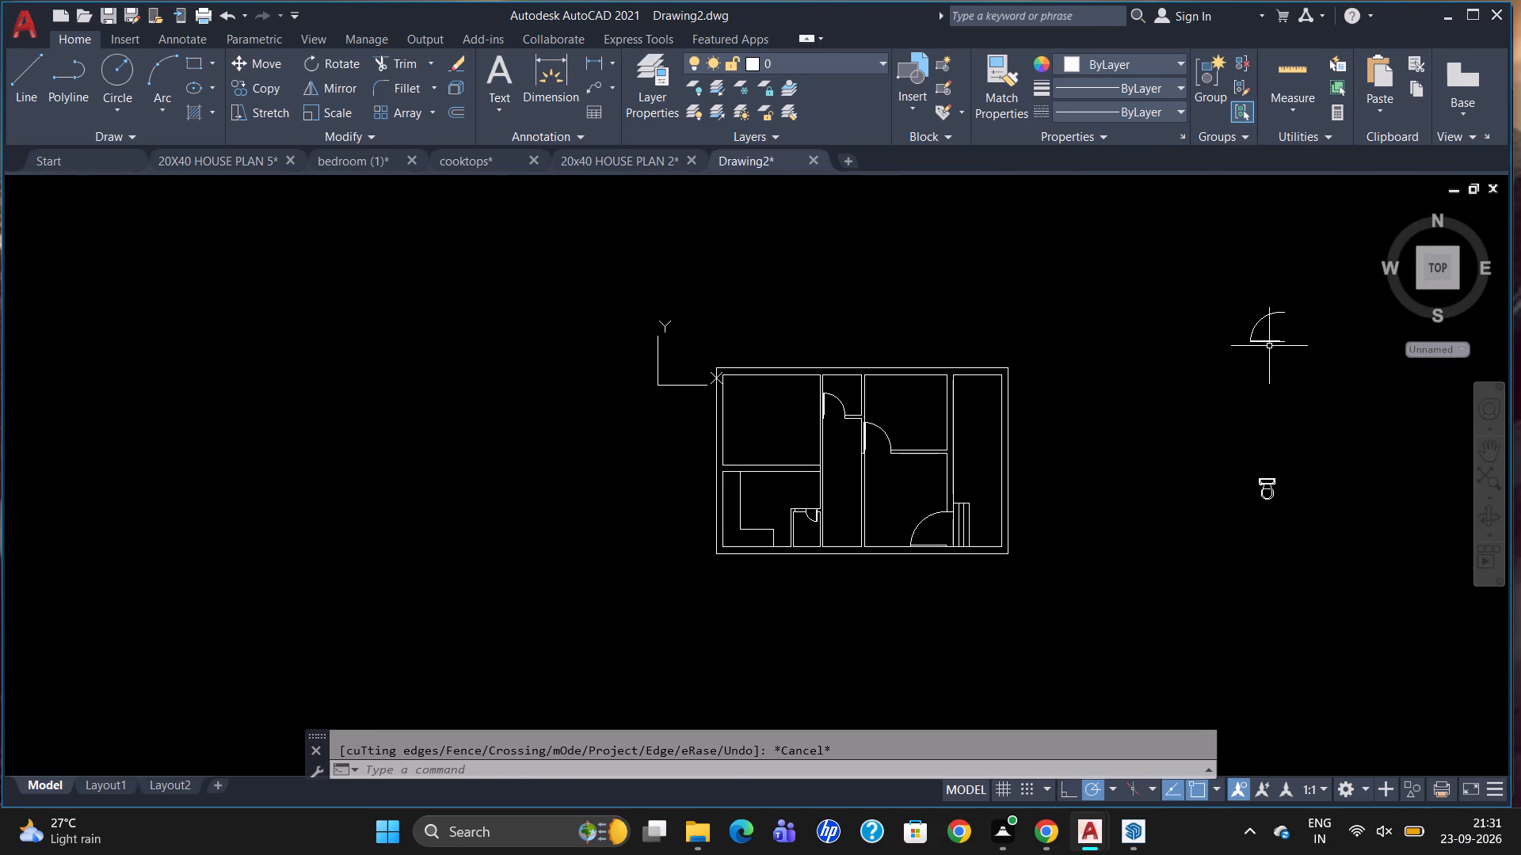
pyautogui.click(1269, 346)
pyautogui.click(1269, 344)
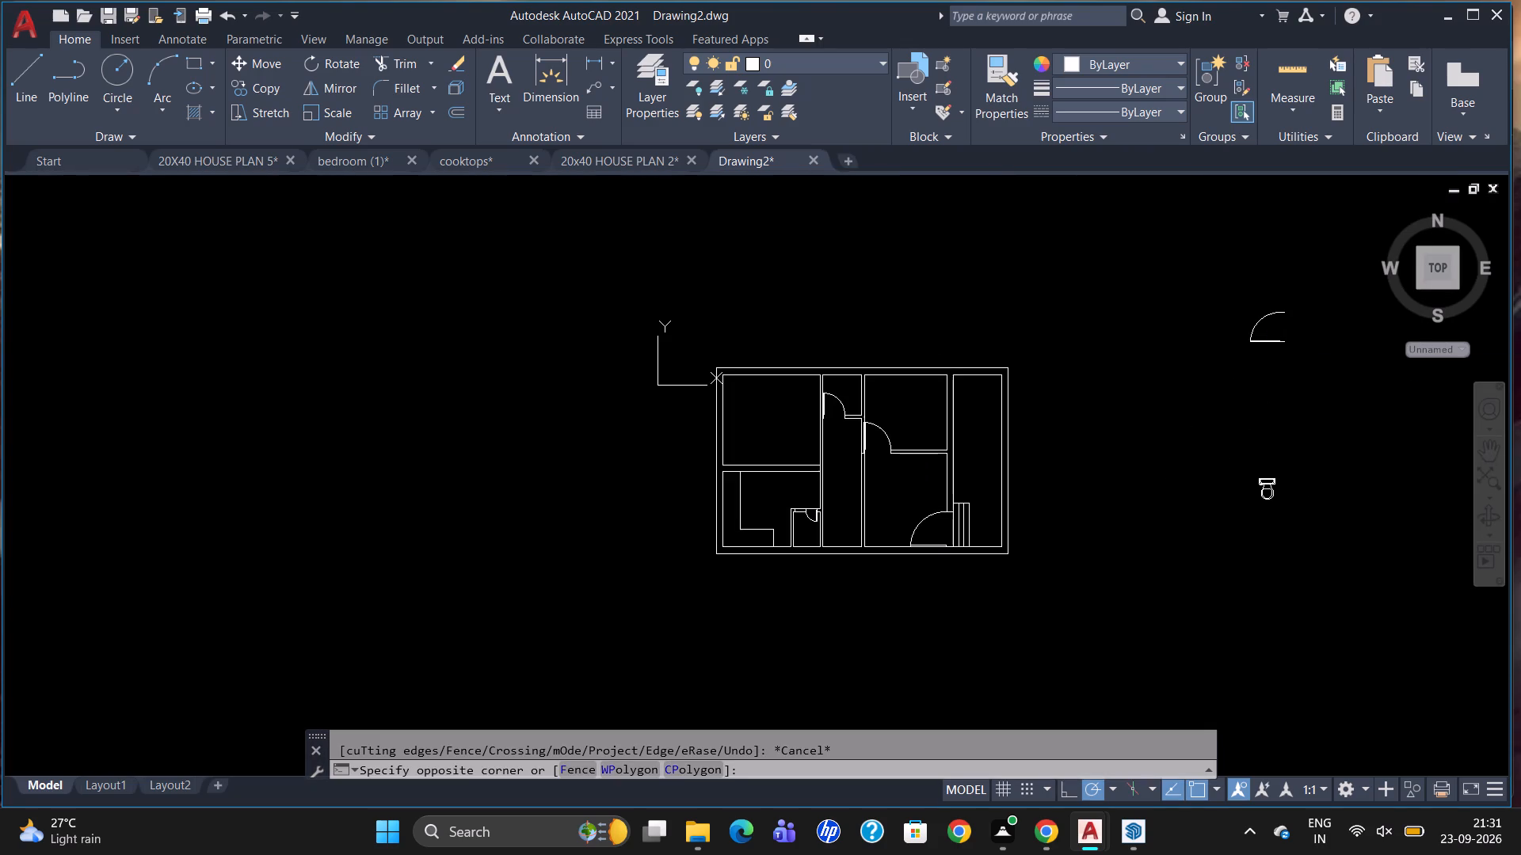
pyautogui.click(1276, 341)
pyautogui.write('RO')
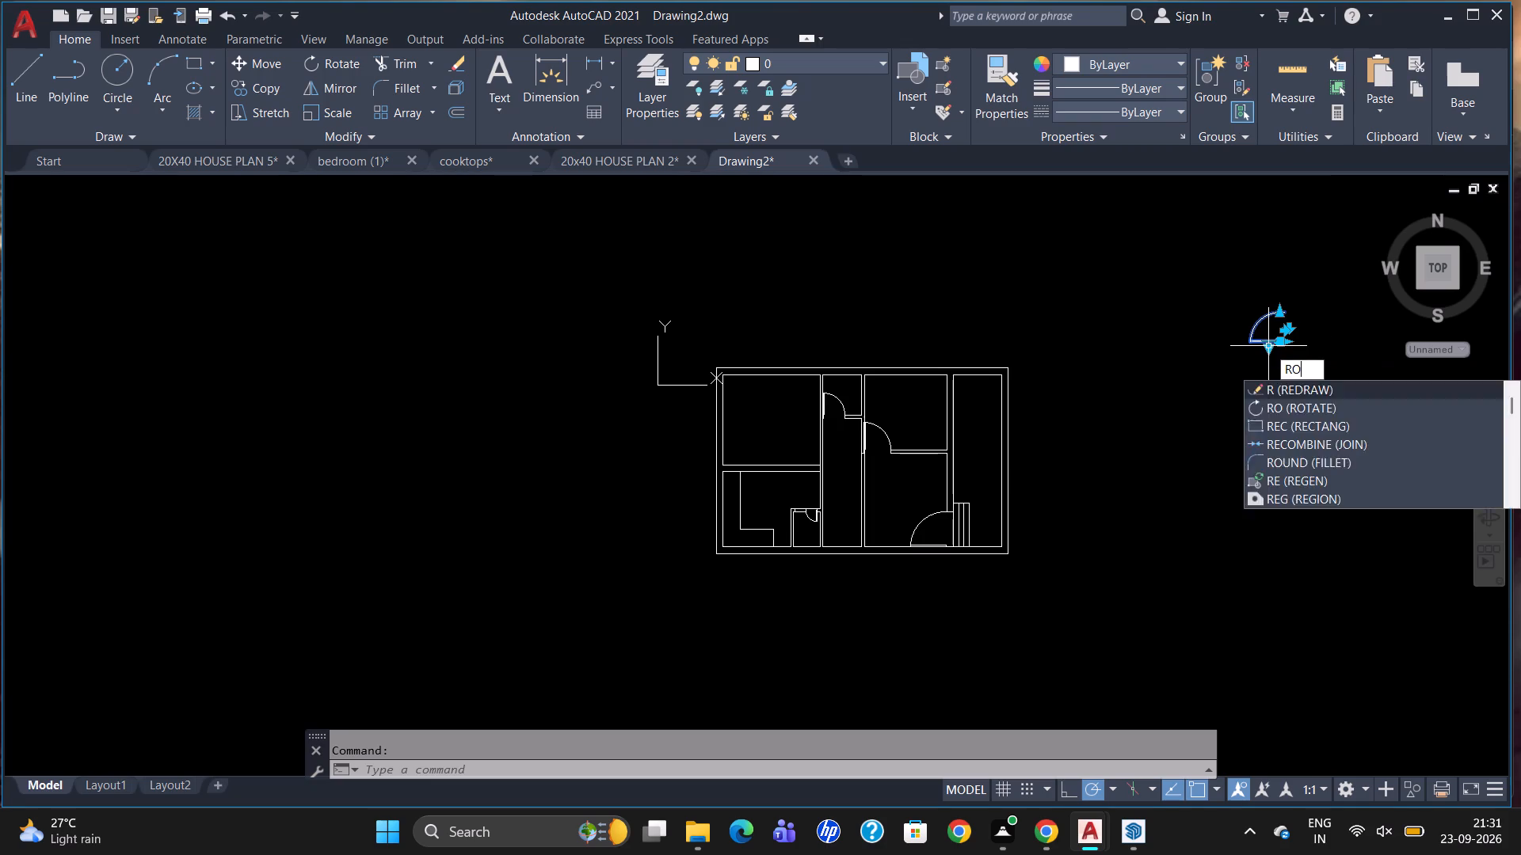
pyautogui.press('Return')
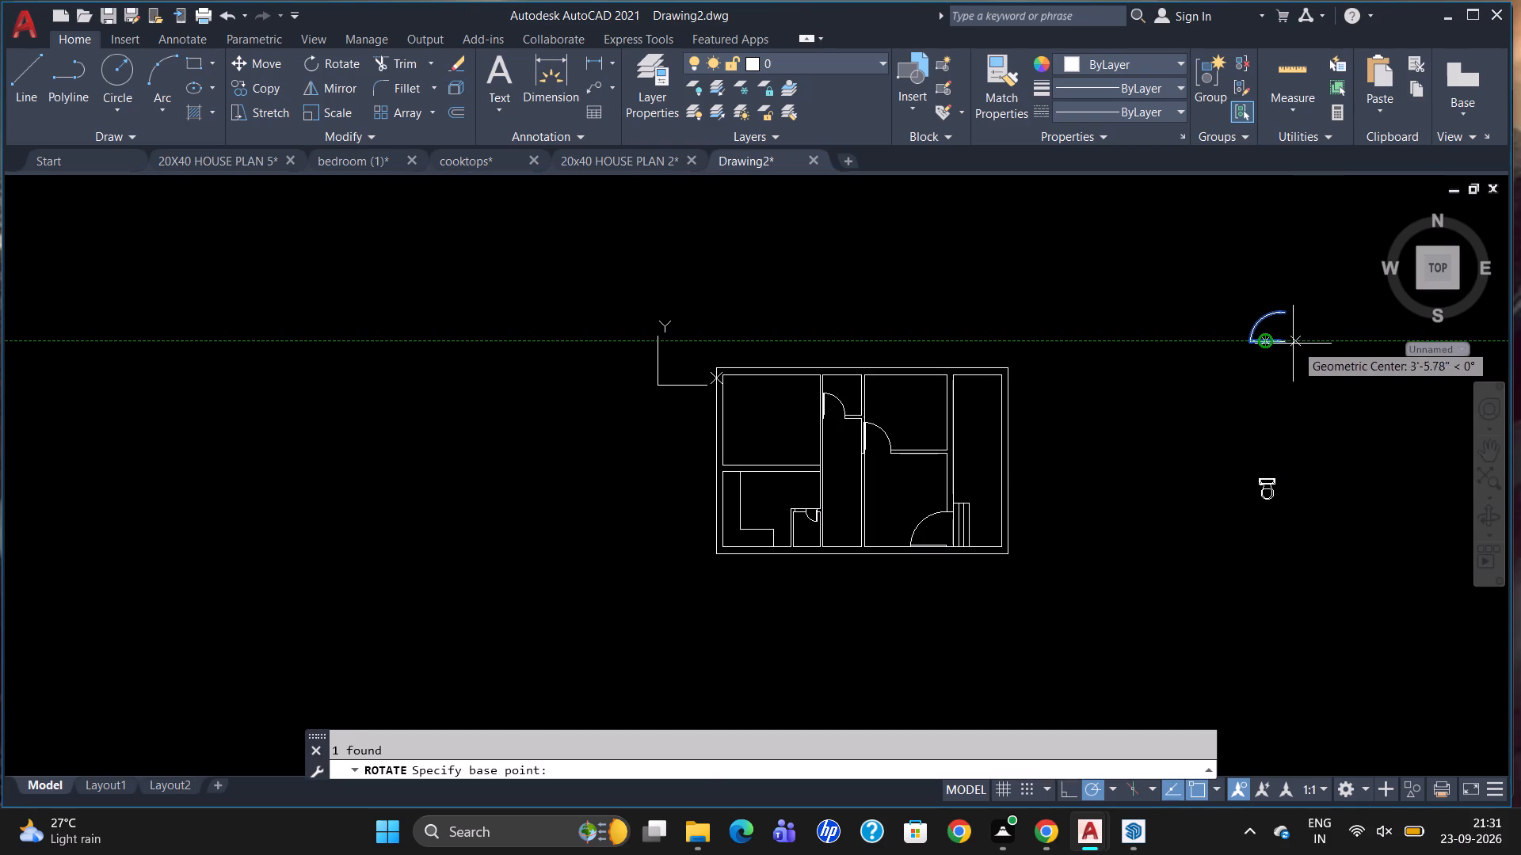
pyautogui.moveTo(1292, 344); pyautogui.dragTo(1291, 365)
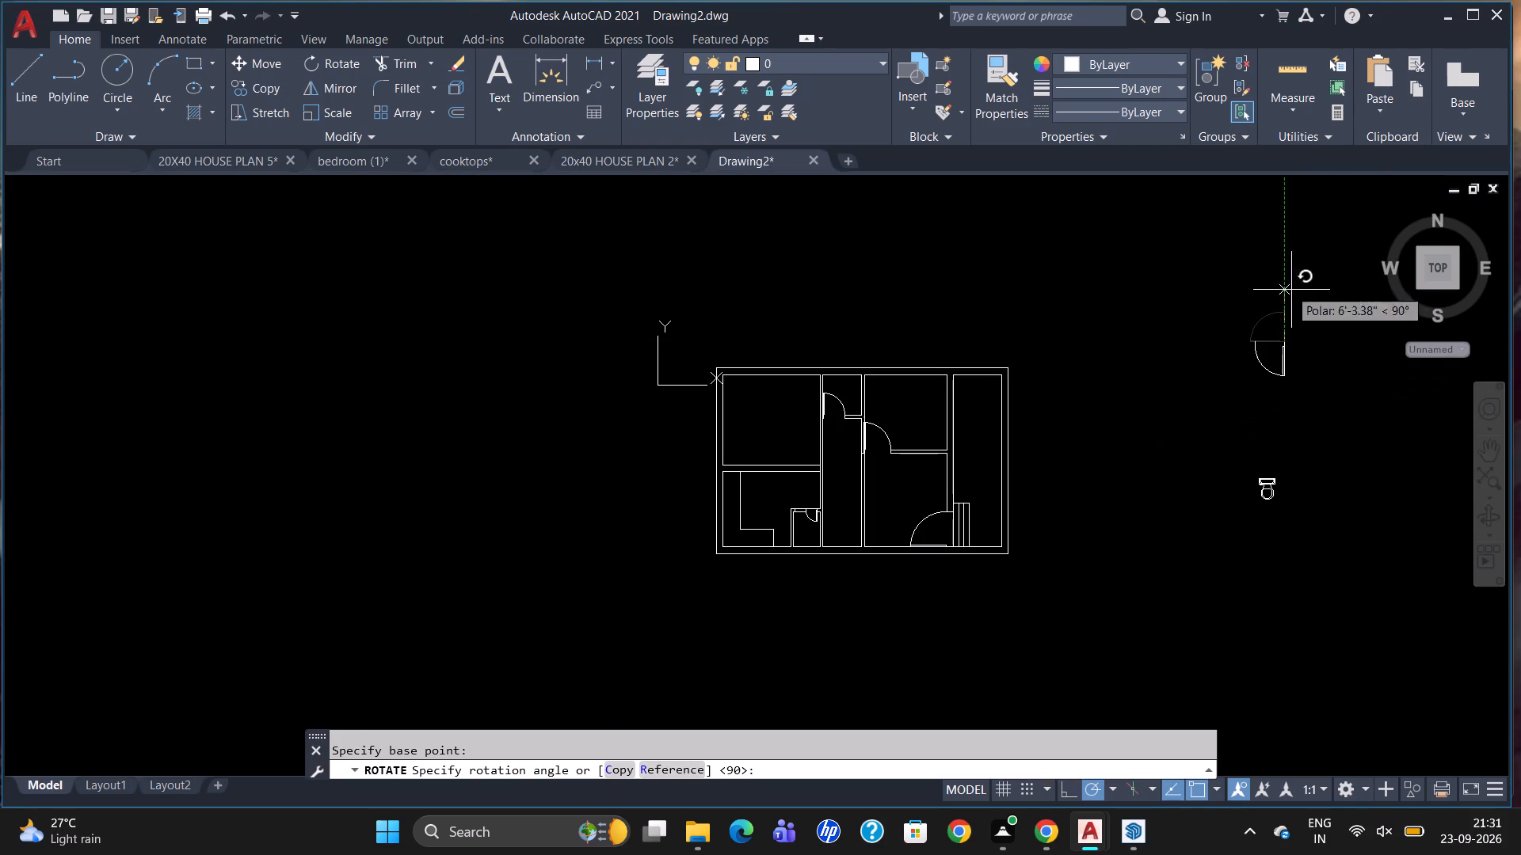
pyautogui.moveTo(1275, 278); pyautogui.dragTo(1276, 292)
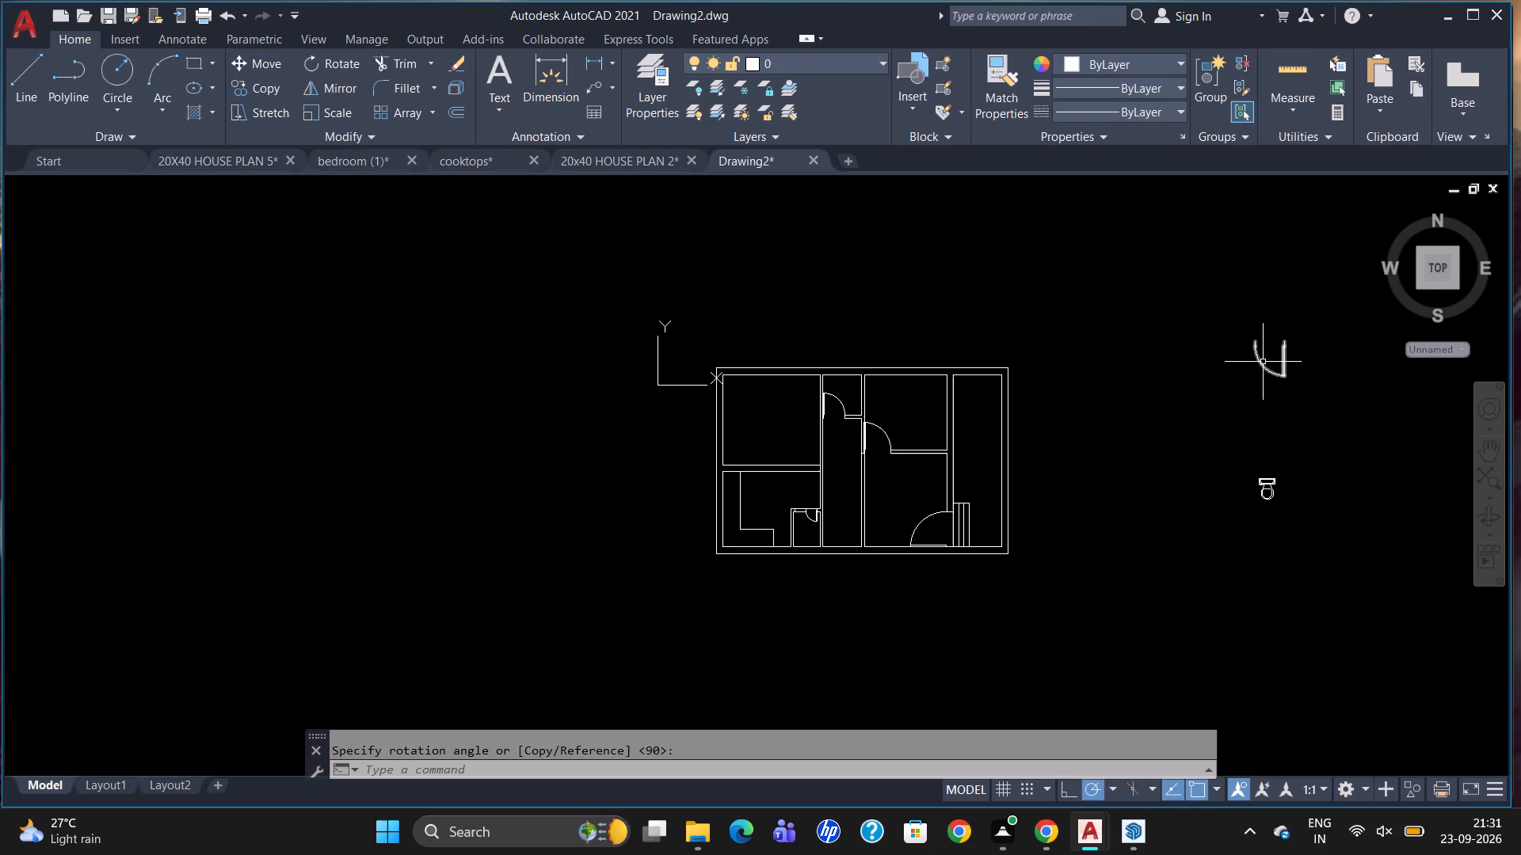
# Mirror the rotated spare door block across a vertical line on its left side, erasing the source object.
pyautogui.click(1263, 362)
pyautogui.write('MI')
pyautogui.press('Return')
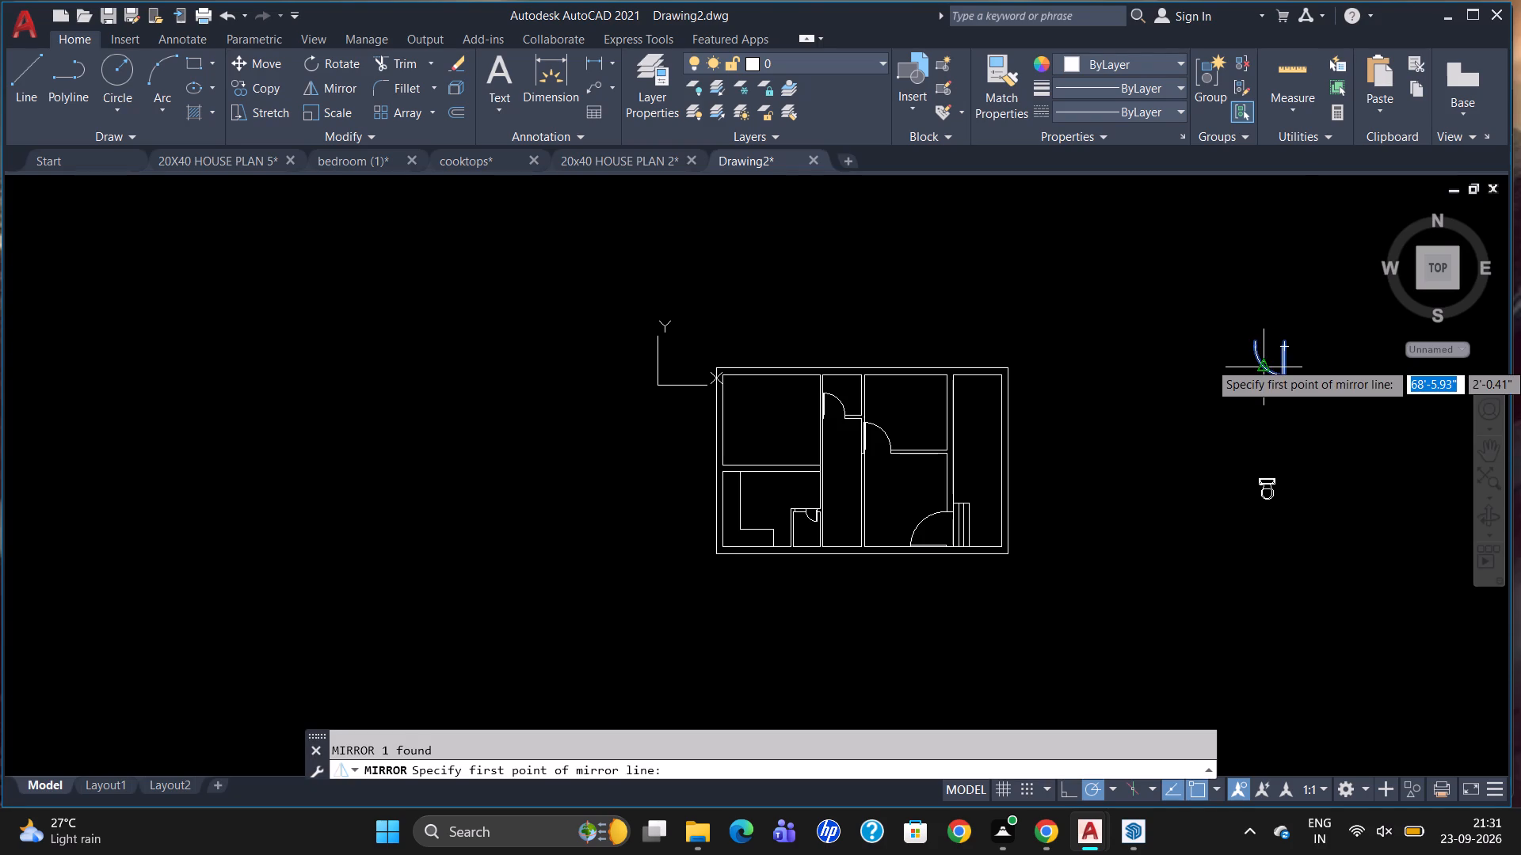
pyautogui.moveTo(1237, 288); pyautogui.dragTo(1237, 317)
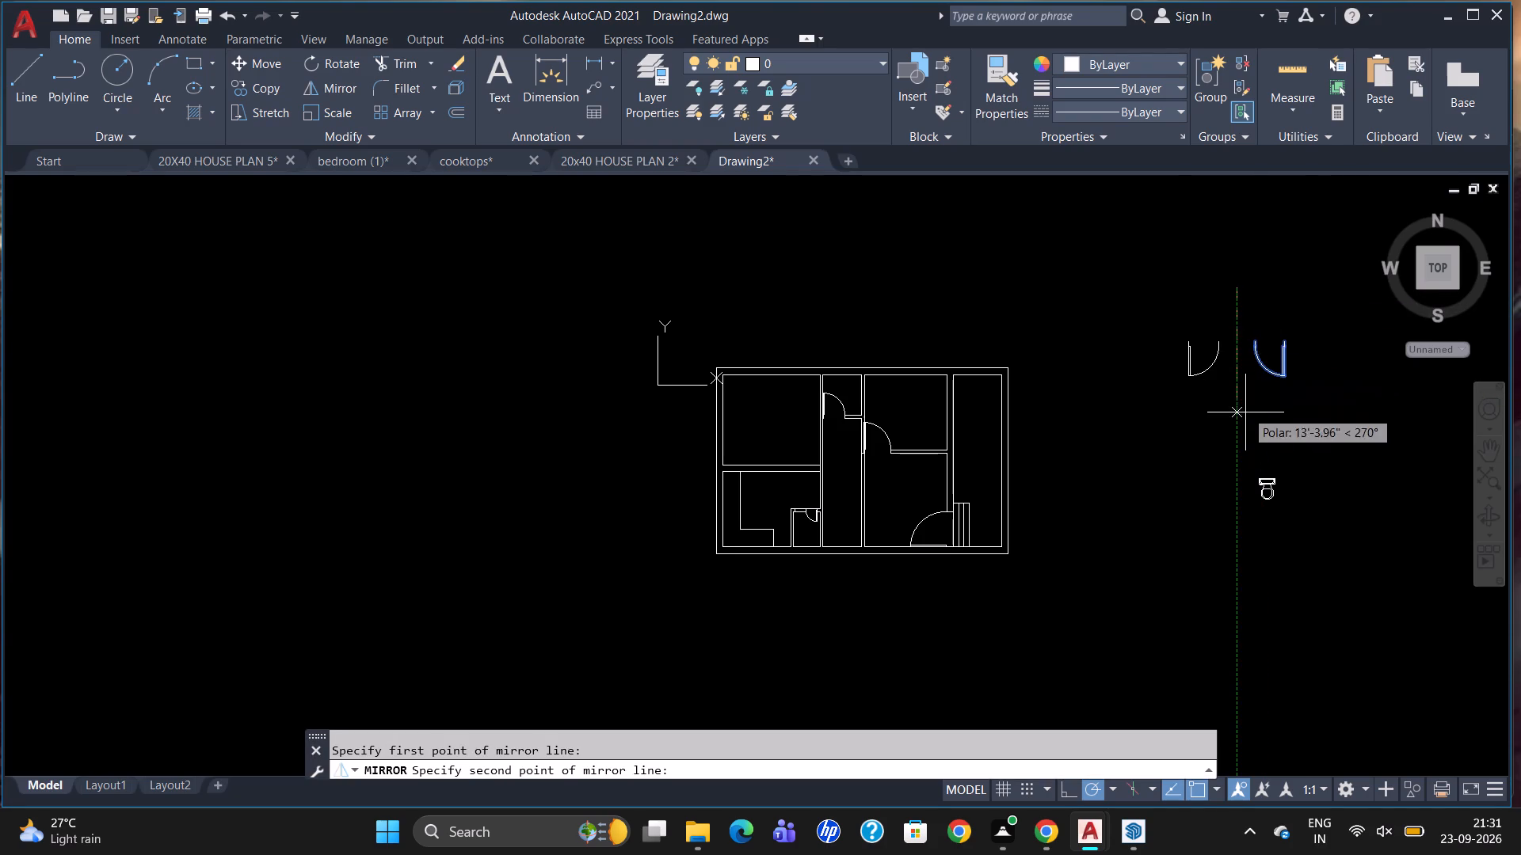
pyautogui.click(1246, 436)
pyautogui.moveTo(1267, 488); pyautogui.dragTo(1245, 436)
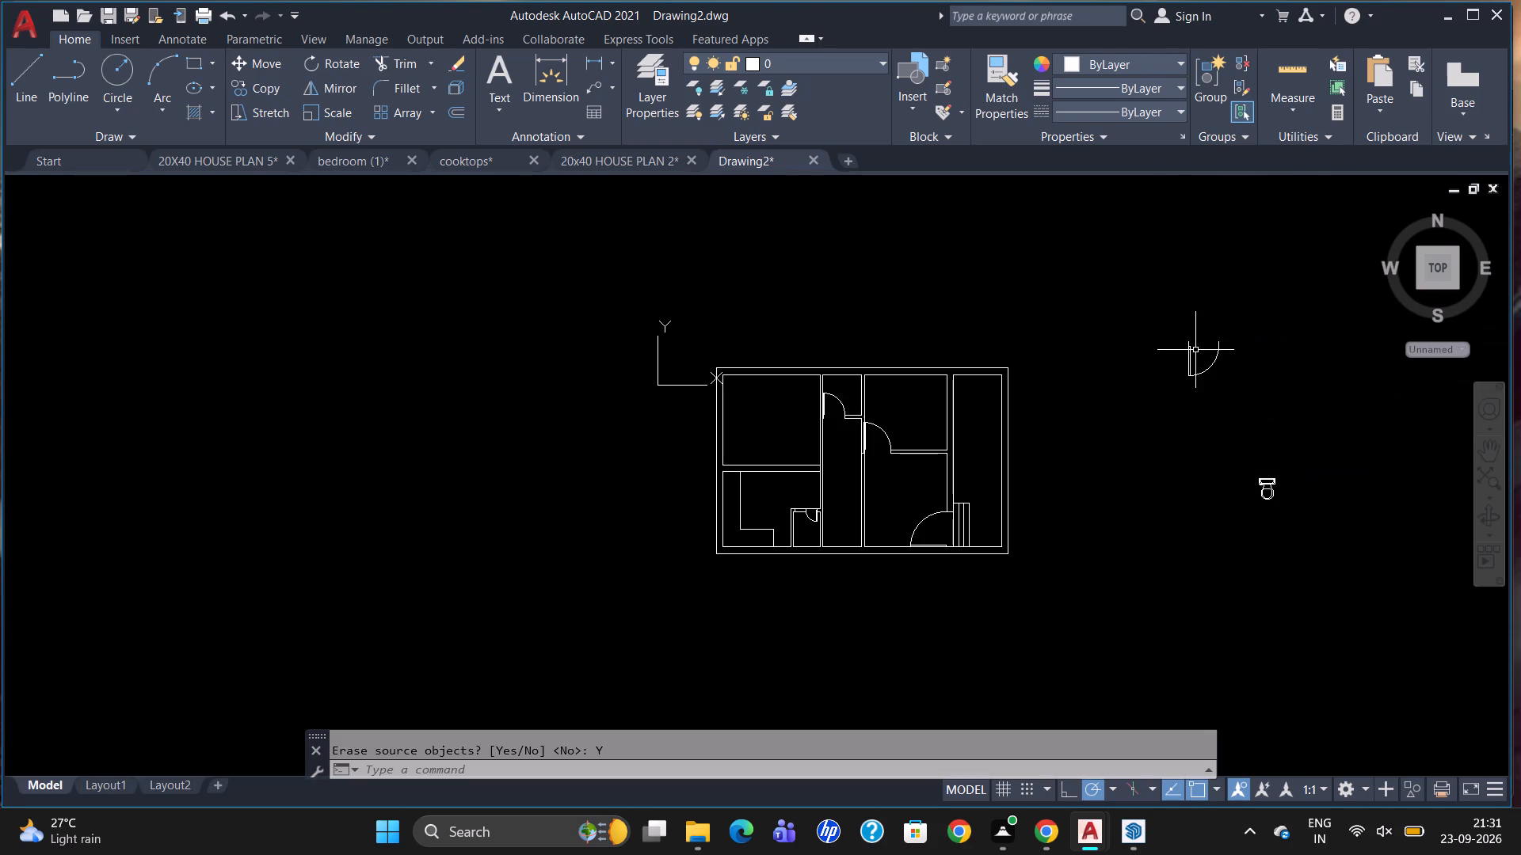
# Move the mirrored door block by its arc-side end to the top of the small room's middle jamb line.
pyautogui.click(1192, 358)
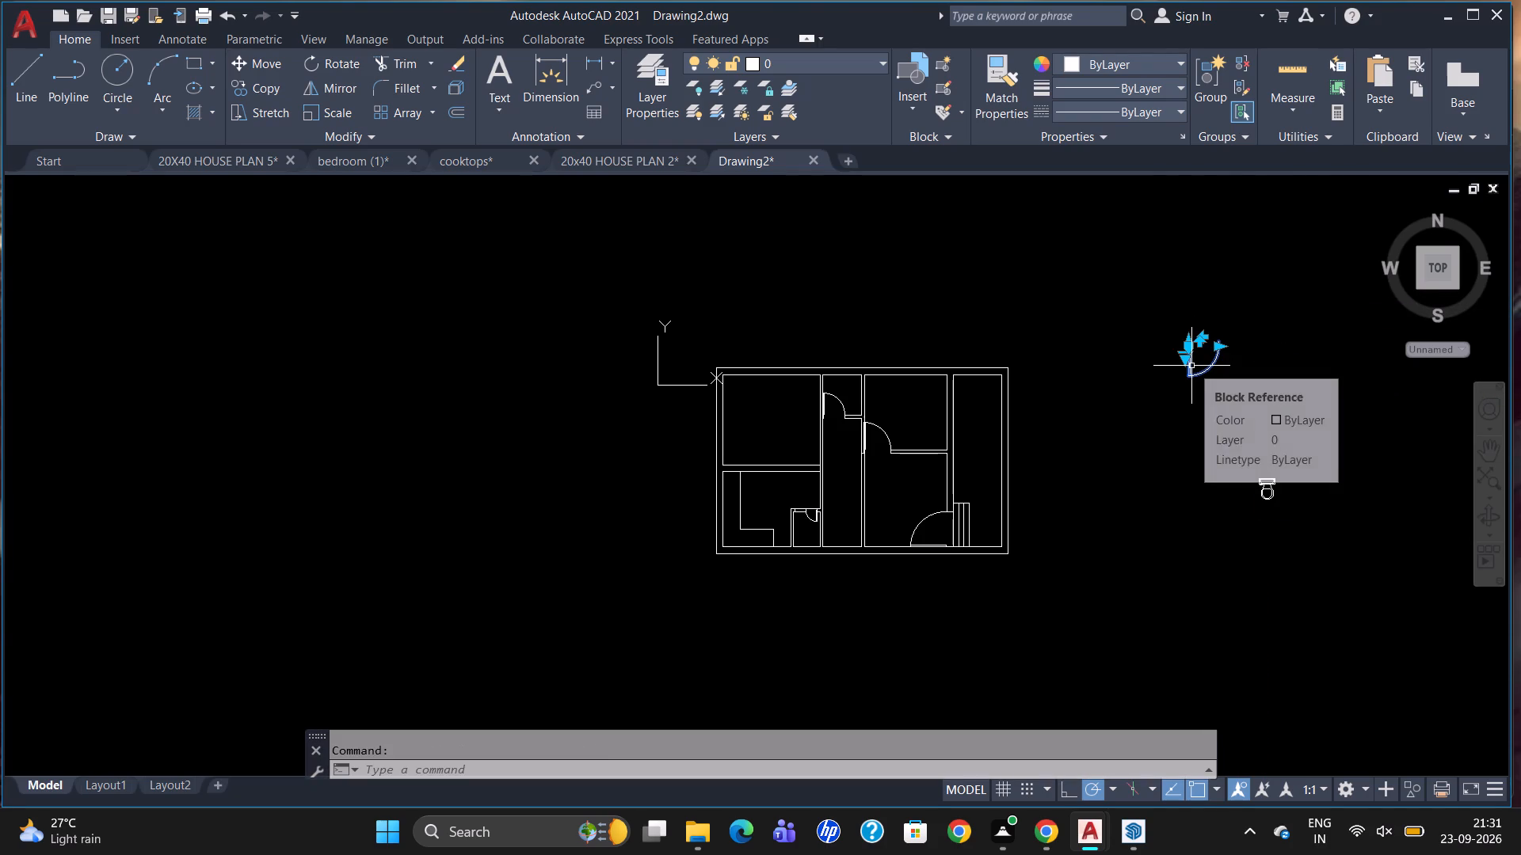
pyautogui.press('m')
pyautogui.press('Return')
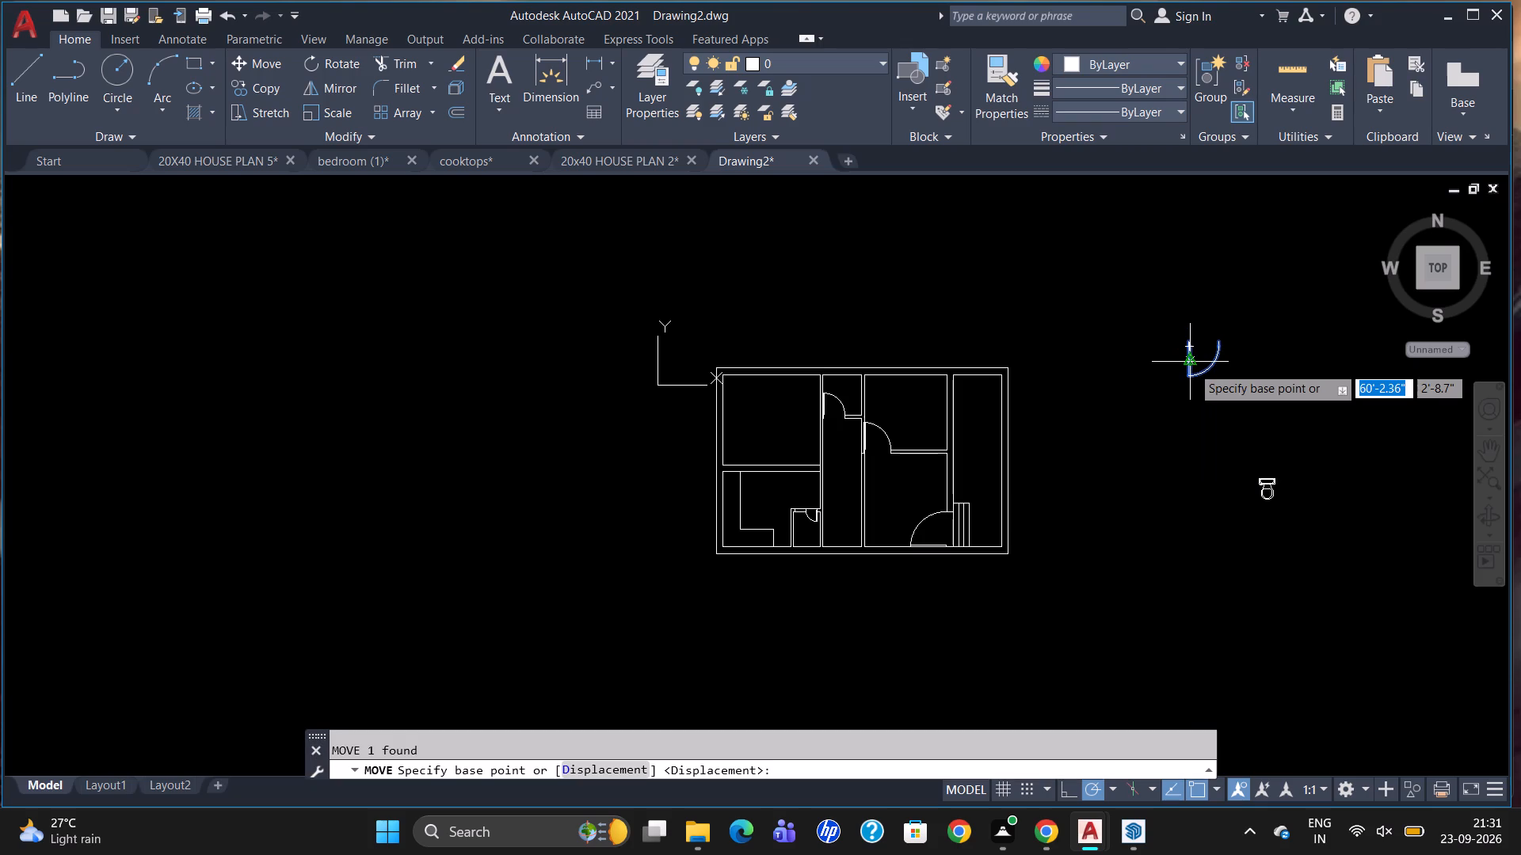
pyautogui.click(1212, 338)
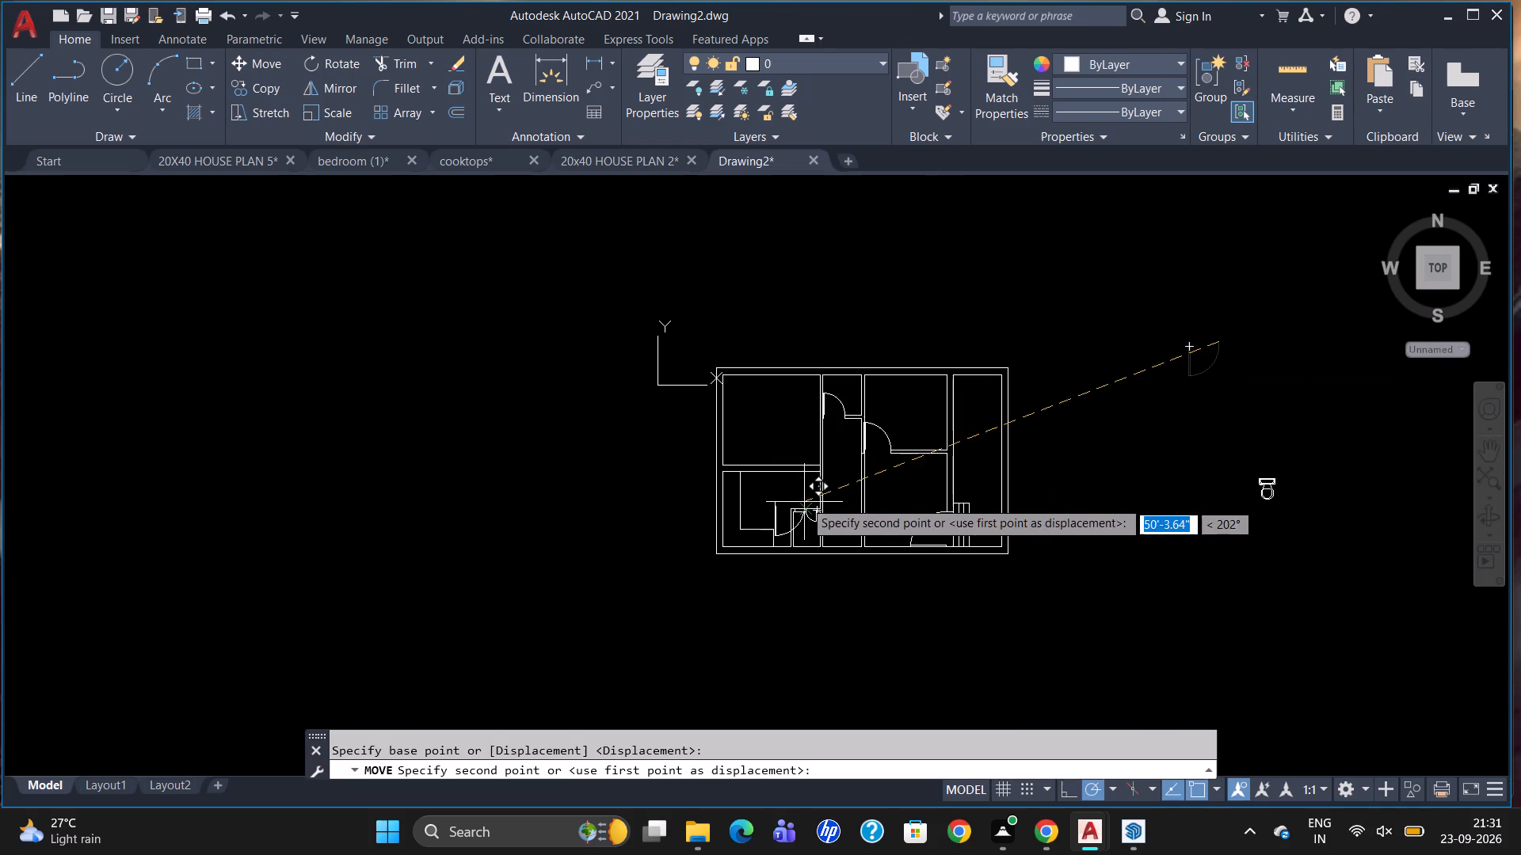
pyautogui.scroll(4, 797, 511)
pyautogui.scroll(6, 868, 517)
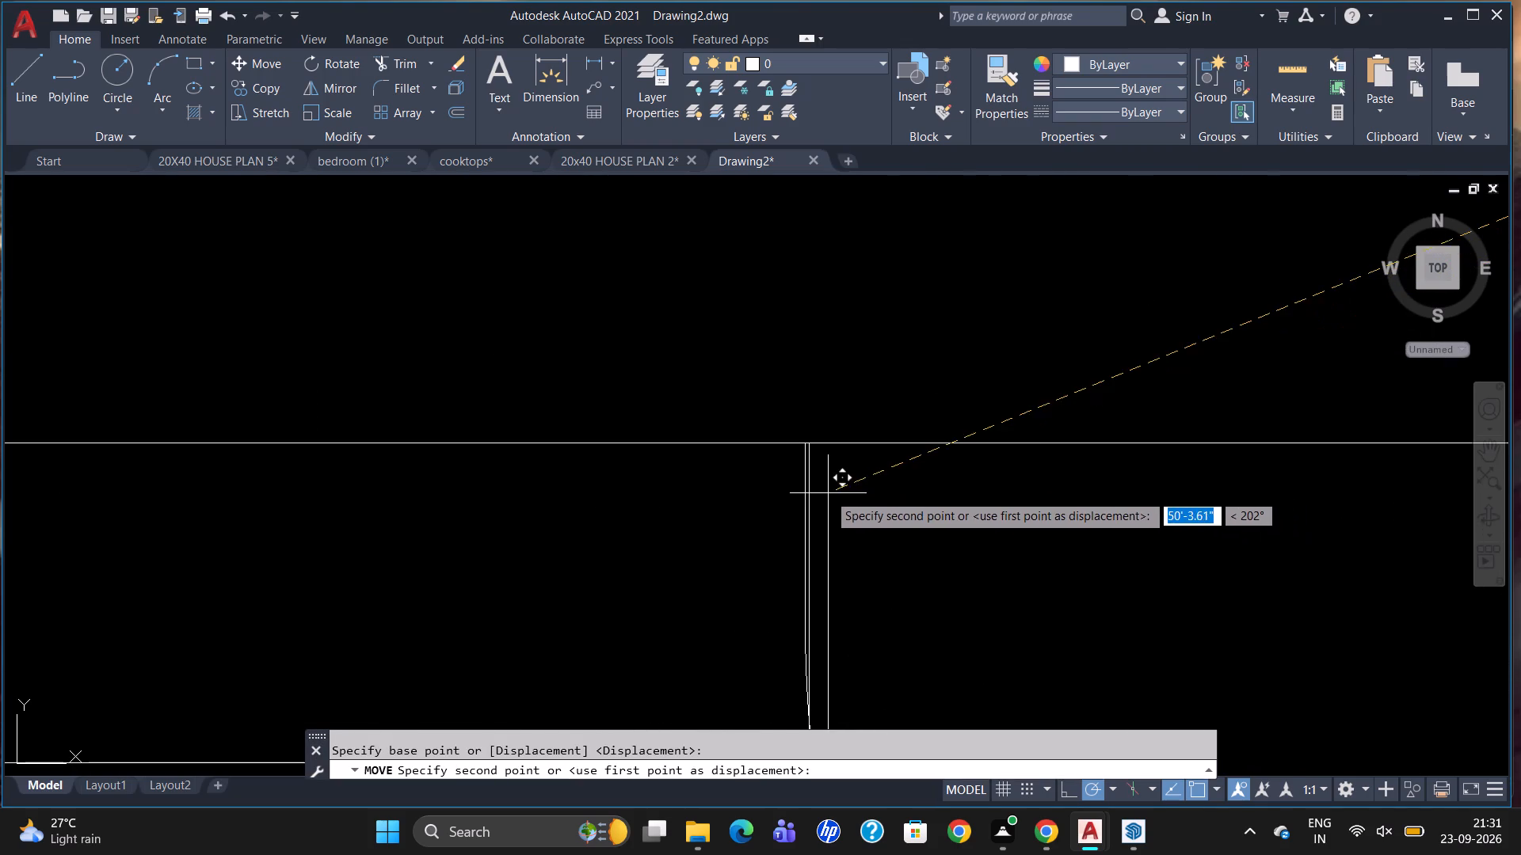
pyautogui.click(806, 453)
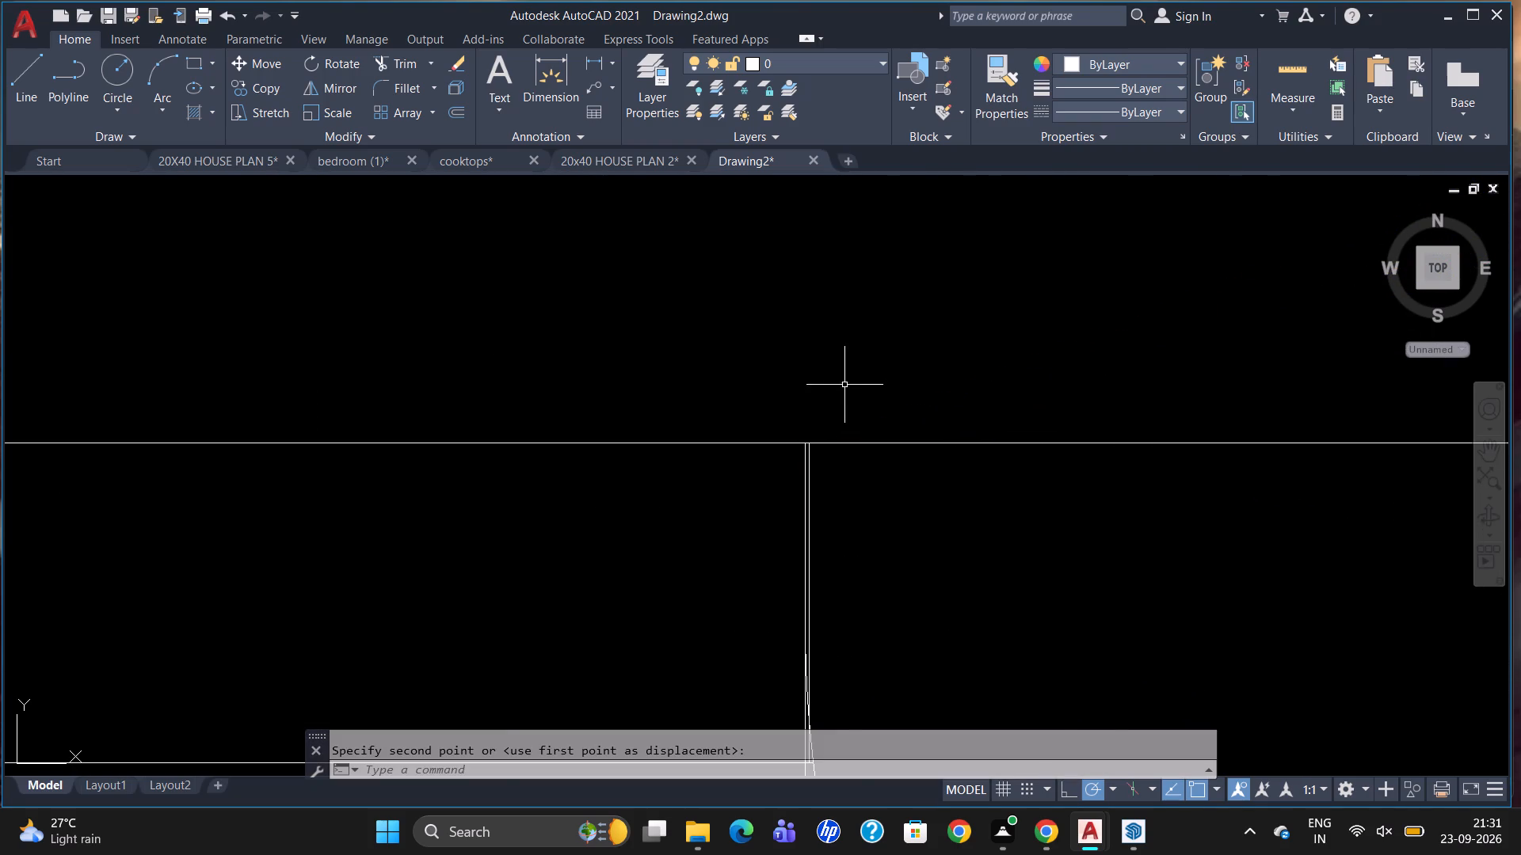
# Scale the moved door down from its arc-side end at the middle jamb so its leaf meets the left jamb.
pyautogui.scroll(-6, 847, 382)
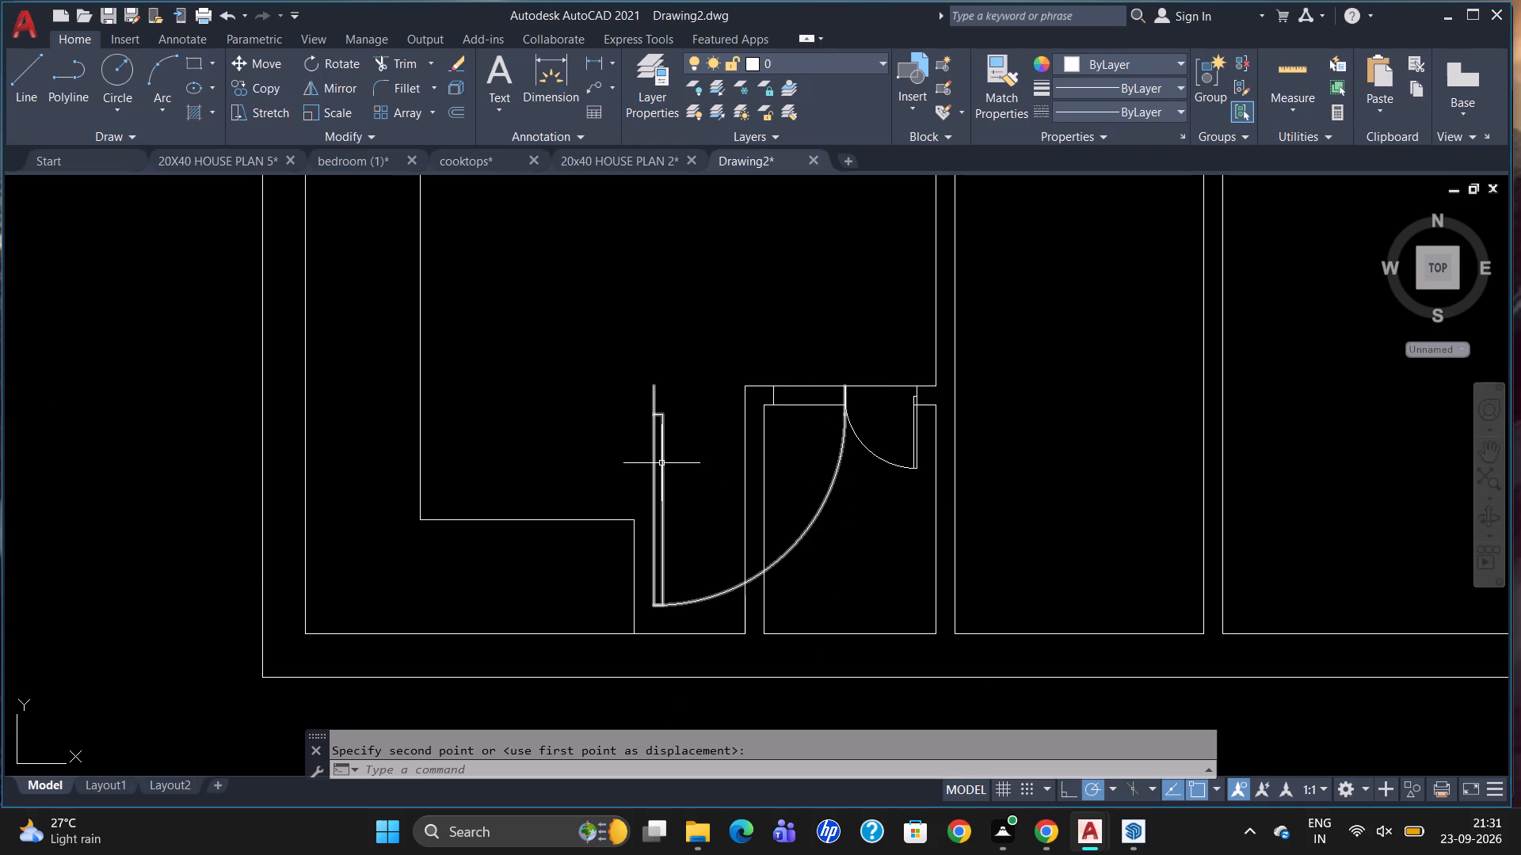
pyautogui.click(661, 463)
pyautogui.write('SC')
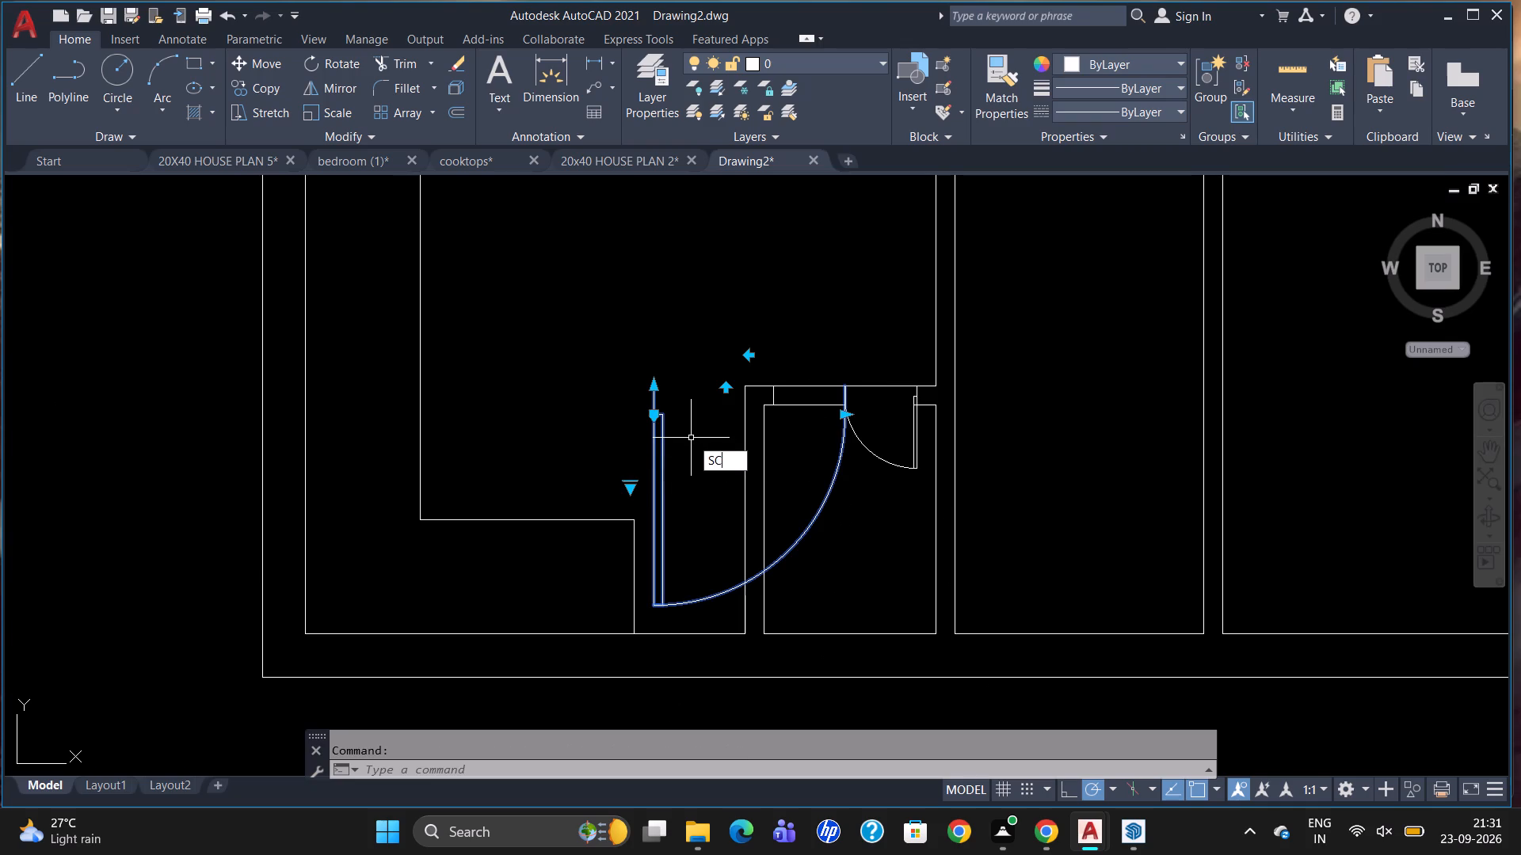
pyautogui.press('Return')
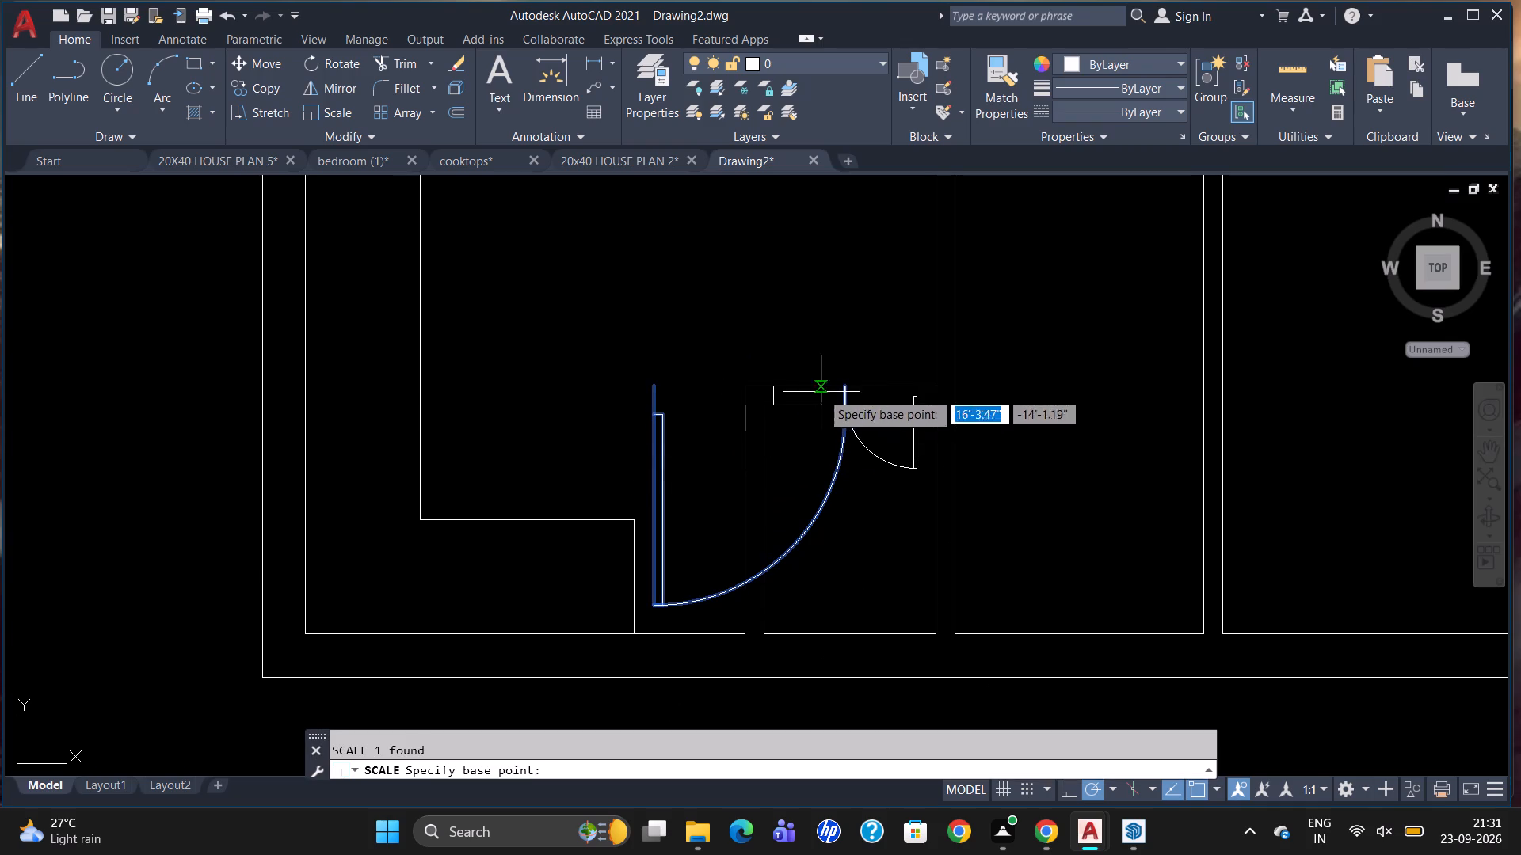
pyautogui.moveTo(845, 385); pyautogui.dragTo(856, 398)
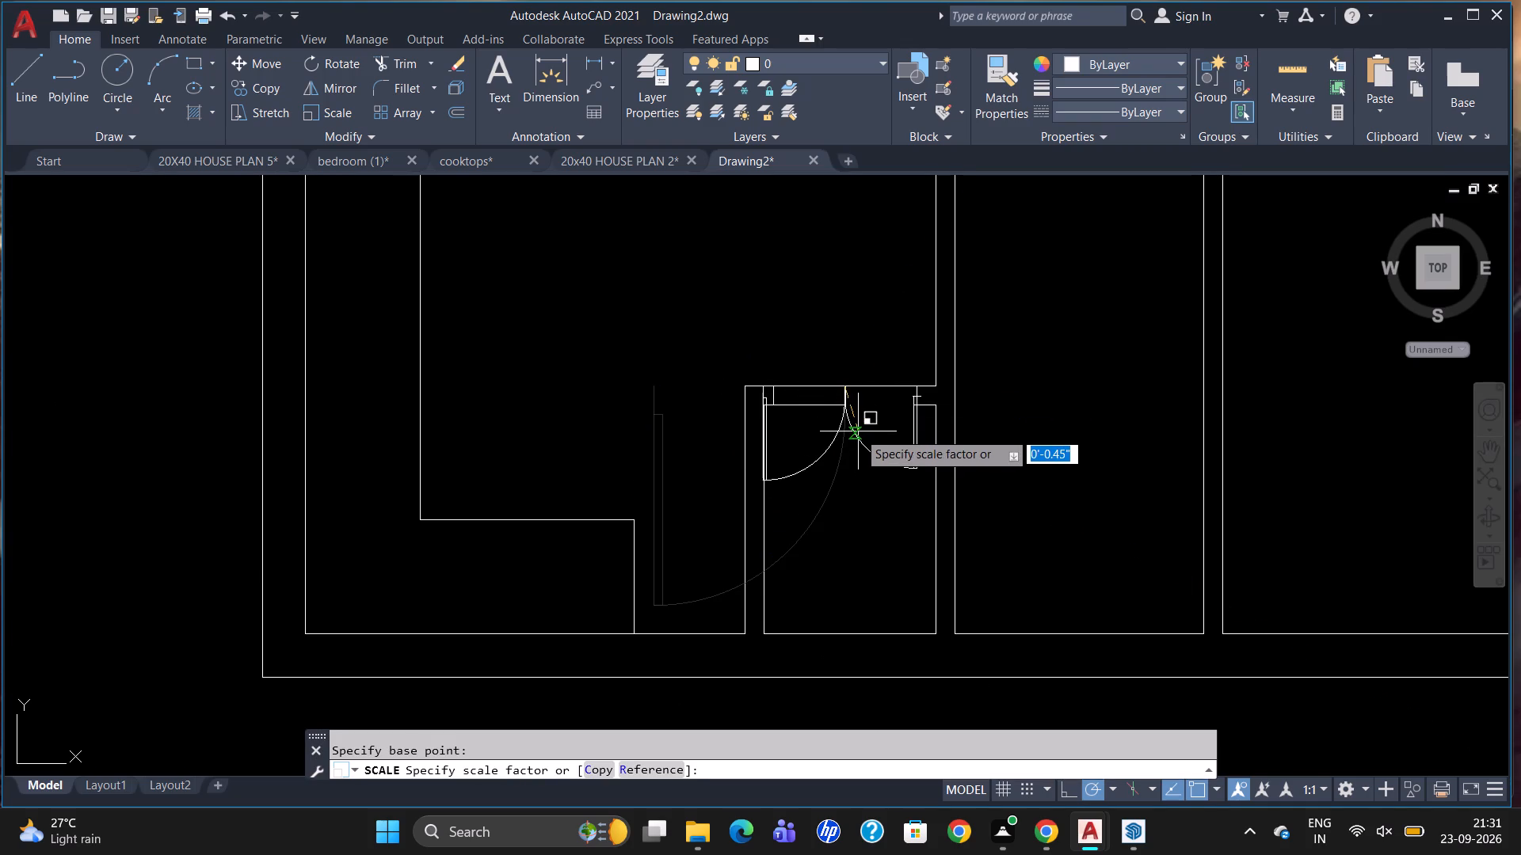
pyautogui.click(858, 424)
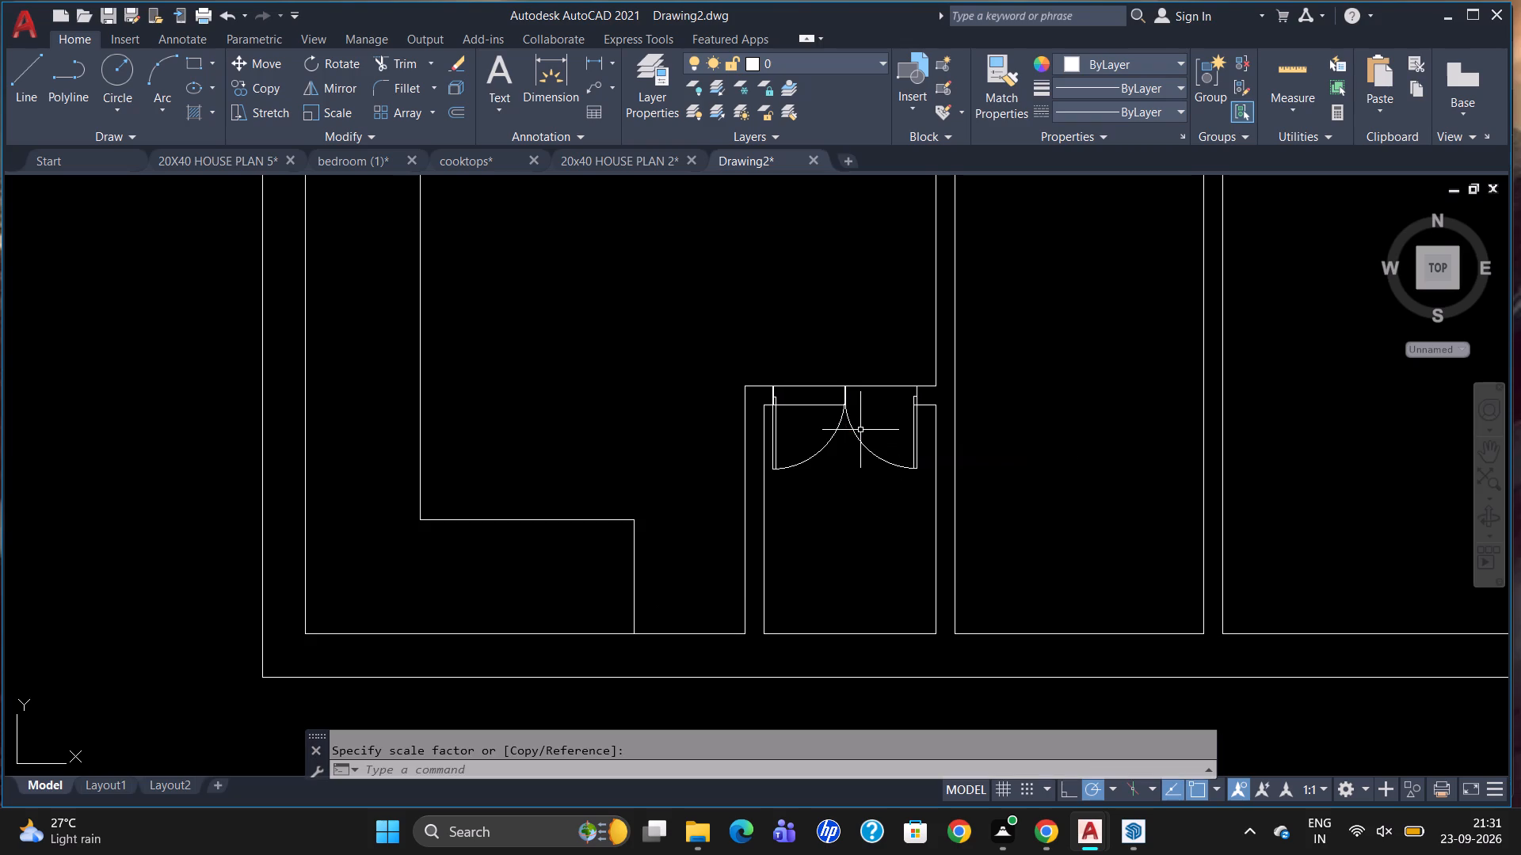
pyautogui.scroll(2, 869, 450)
pyautogui.scroll(2, 705, 351)
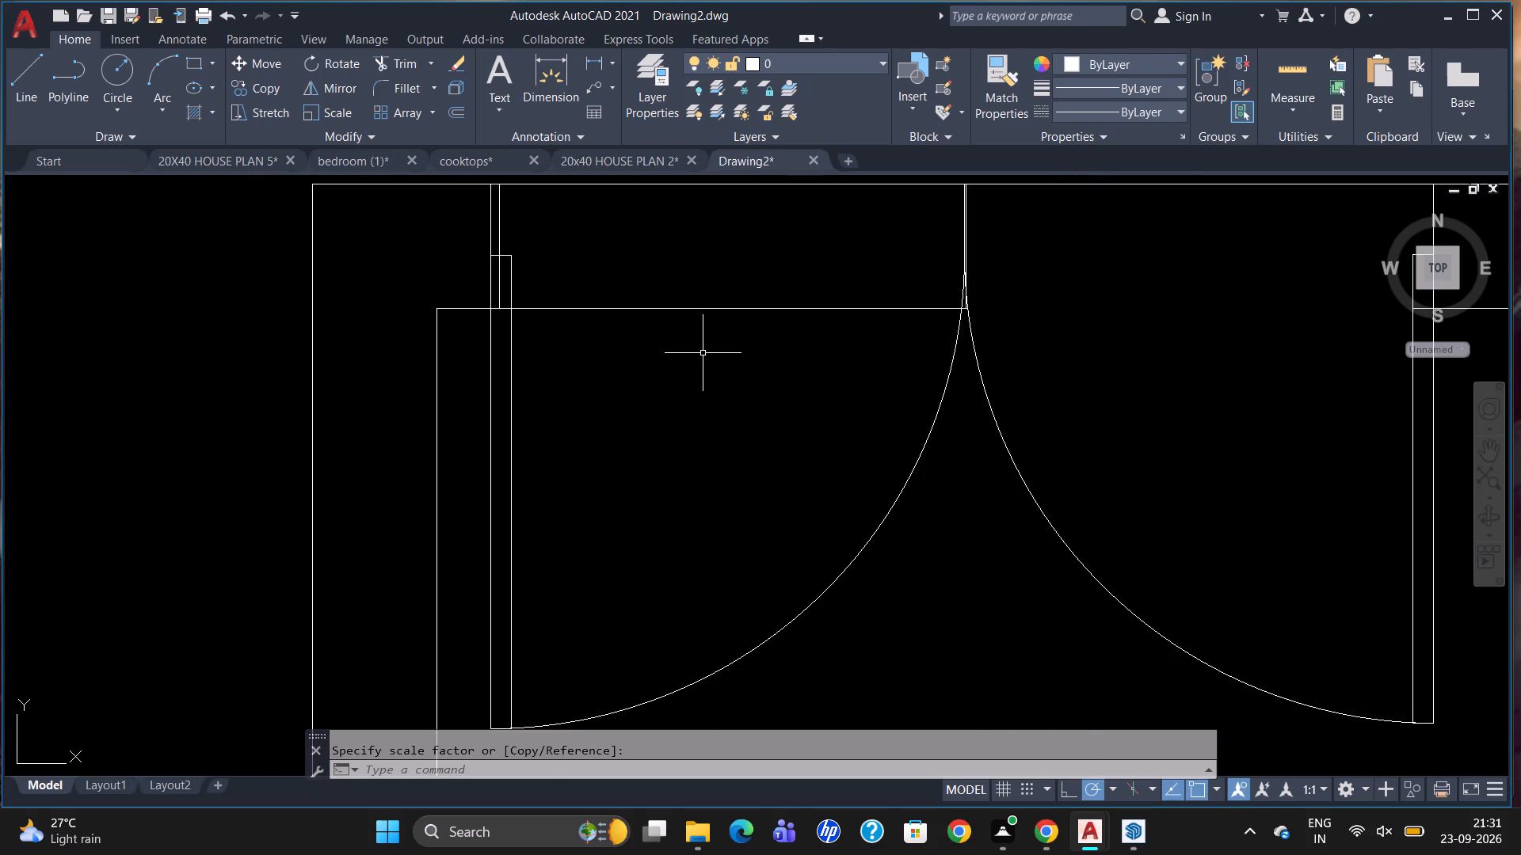
pyautogui.click(495, 256)
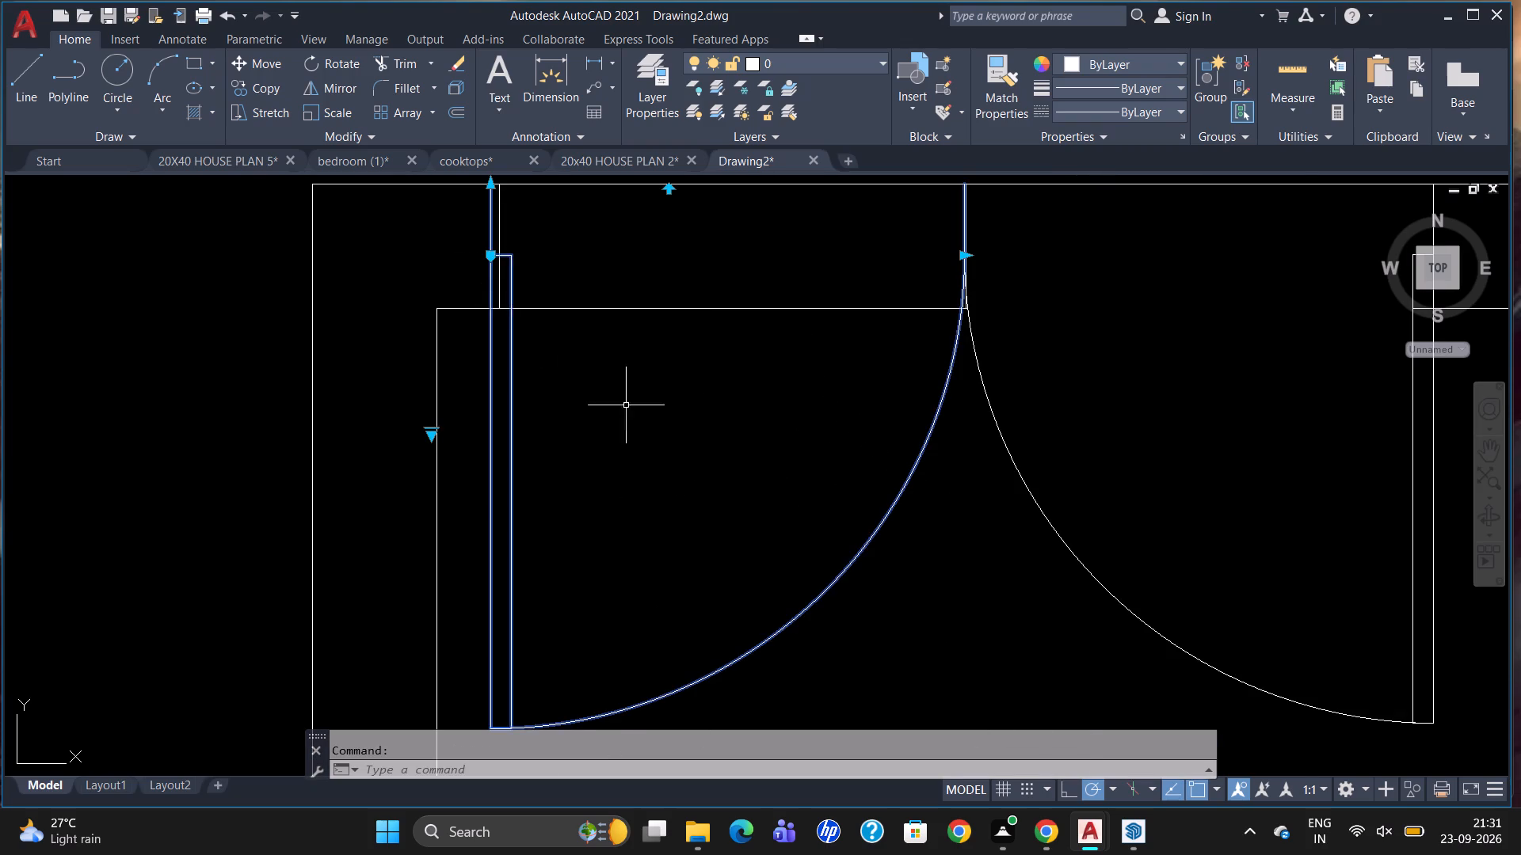
pyautogui.scroll(-1, 672, 462)
pyautogui.press('Escape')
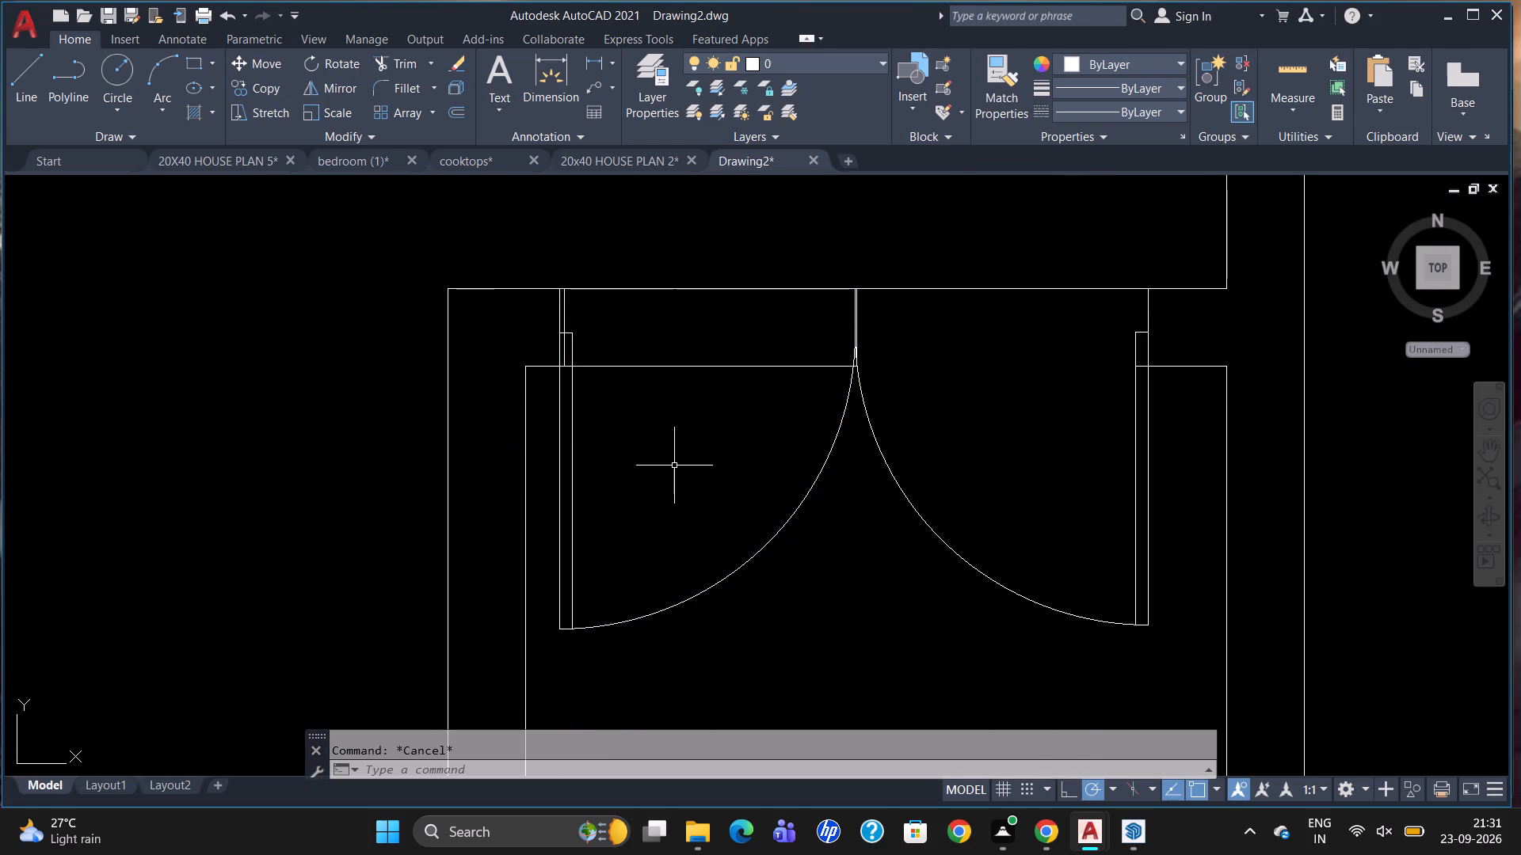
# Trim the small room's lower top-wall line across the opening between the left door leaf and its arc.
pyautogui.write('TR')
pyautogui.press('Return')
pyautogui.press('Return')
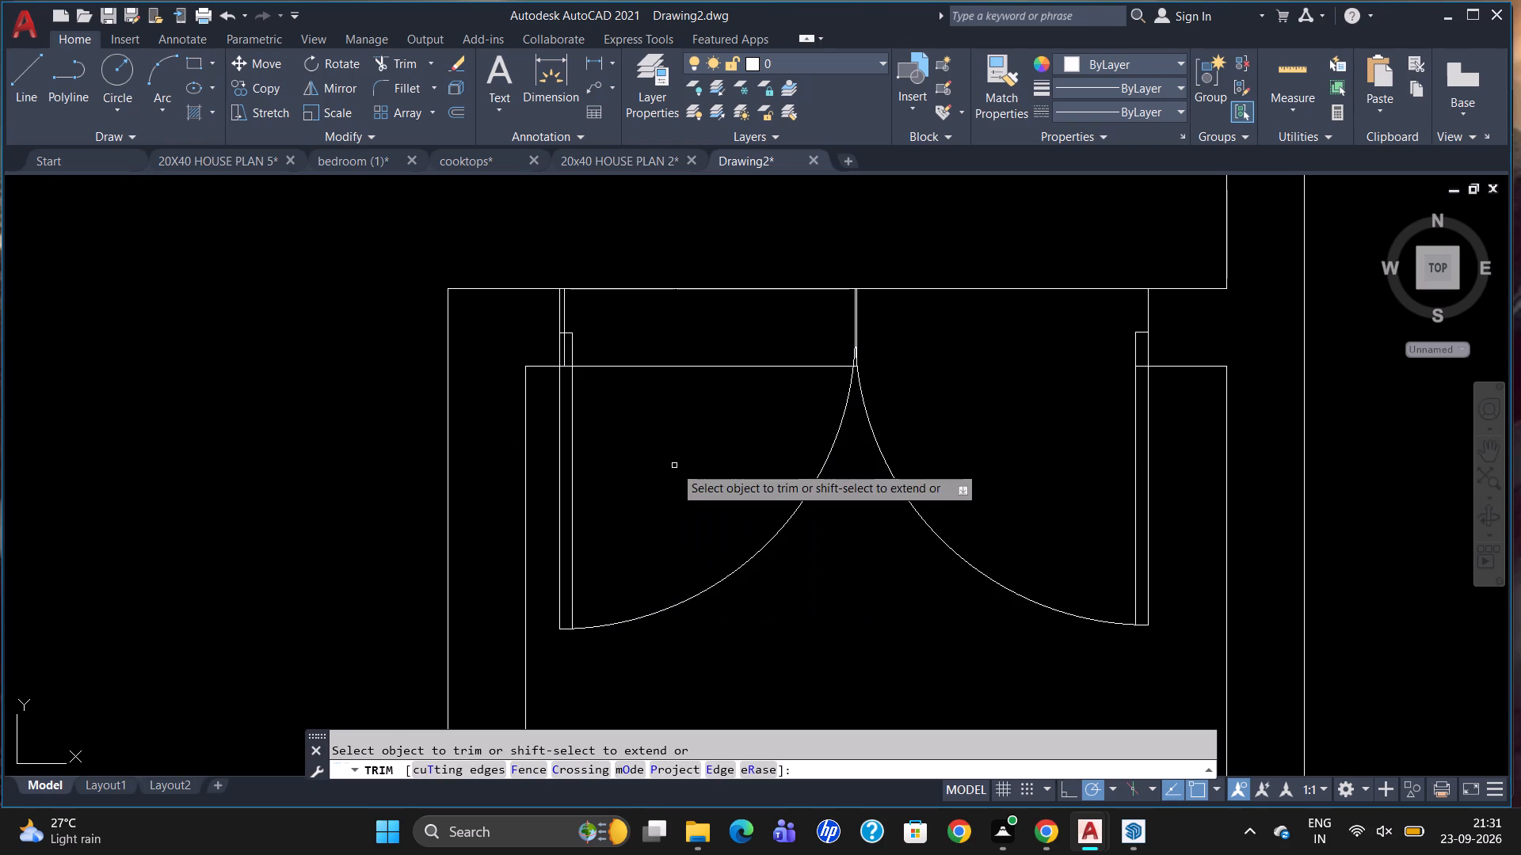
pyautogui.moveTo(745, 361); pyautogui.dragTo(751, 386)
pyautogui.click(751, 386)
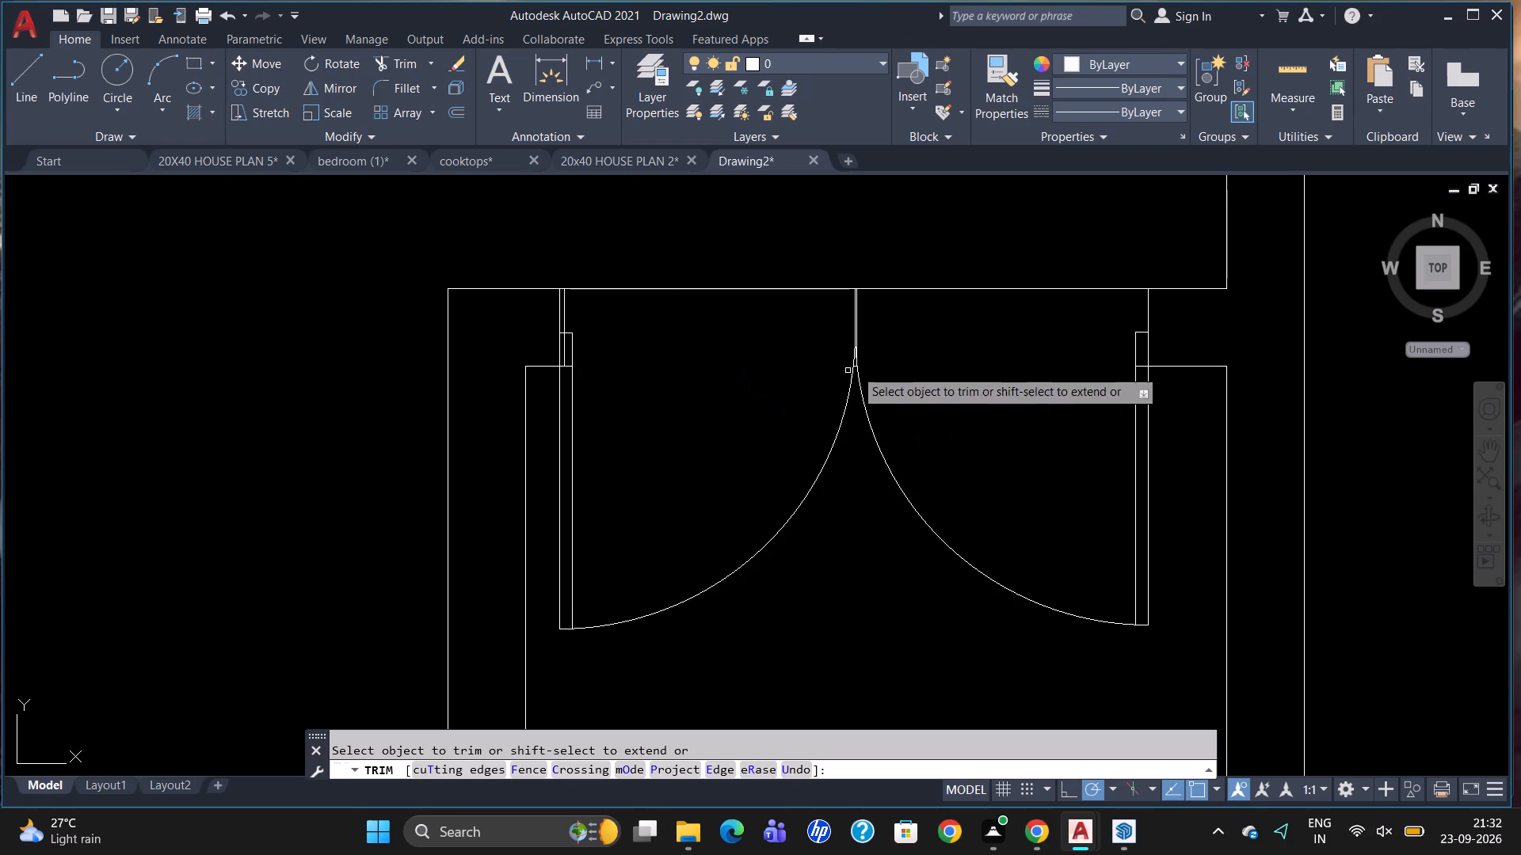
# Erase the short leftover wall segment between the two door arcs at the middle of the small room's opening.
pyautogui.scroll(5, 859, 368)
pyautogui.click(858, 334)
pyautogui.click(858, 338)
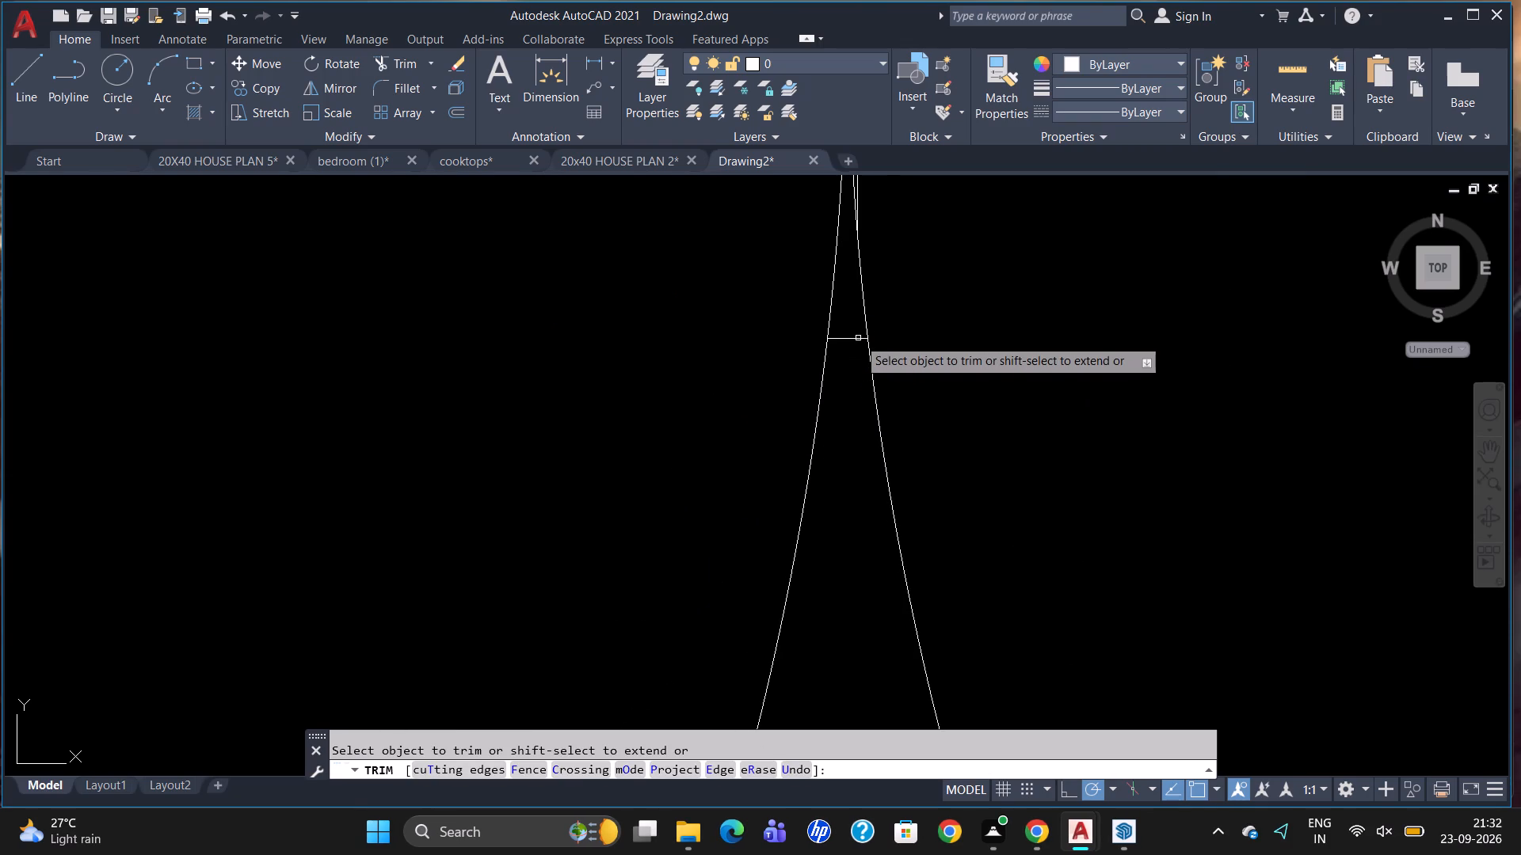
pyautogui.press('Escape')
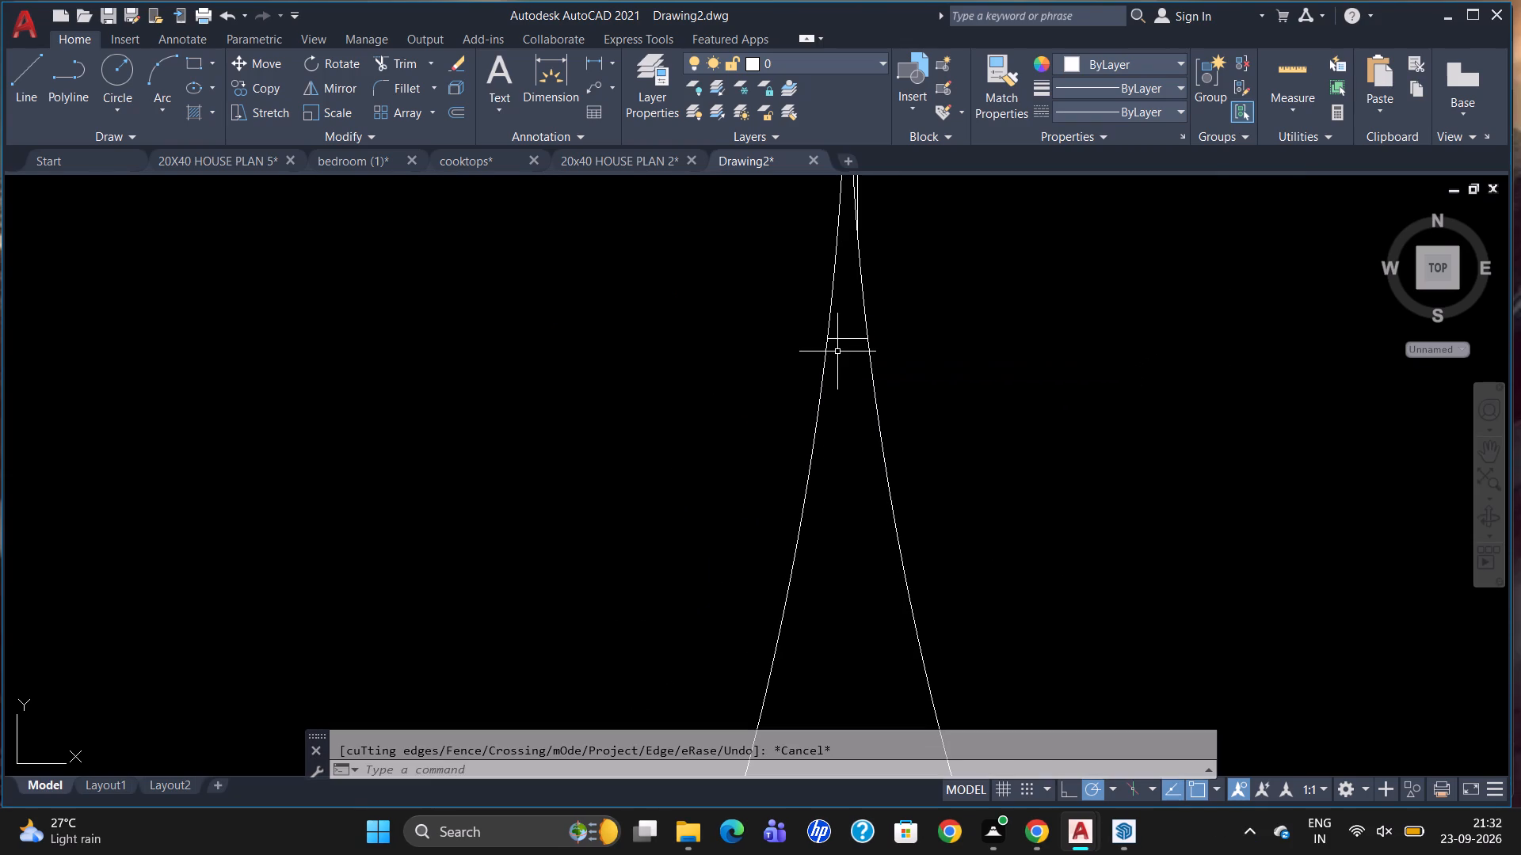
pyautogui.click(863, 339)
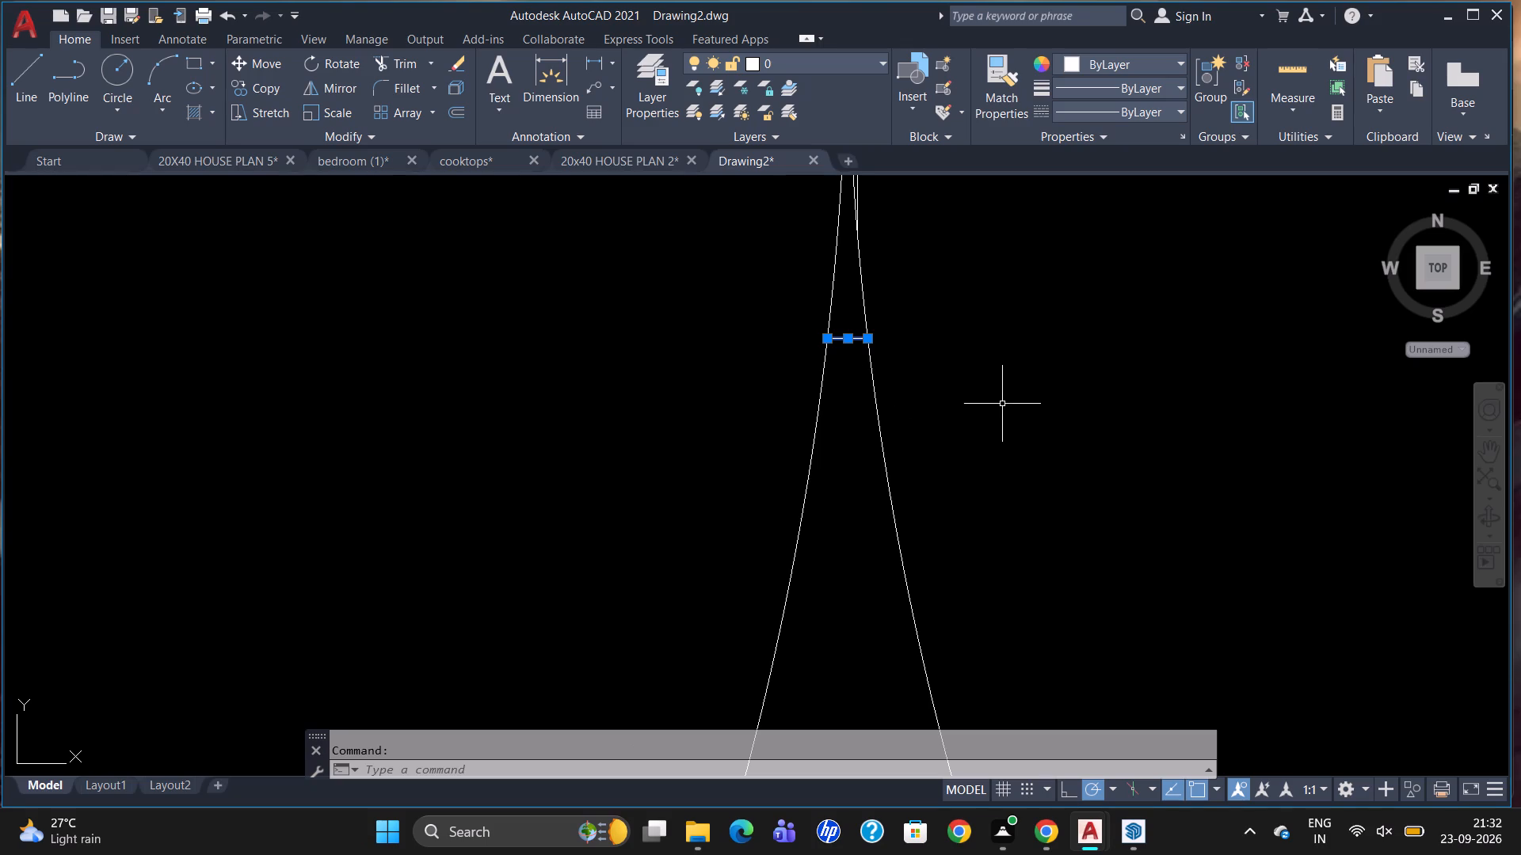
pyautogui.press('Delete')
# Erase the middle jamb line beside the meeting point of the small room's two door arcs.
pyautogui.scroll(-2, 989, 420)
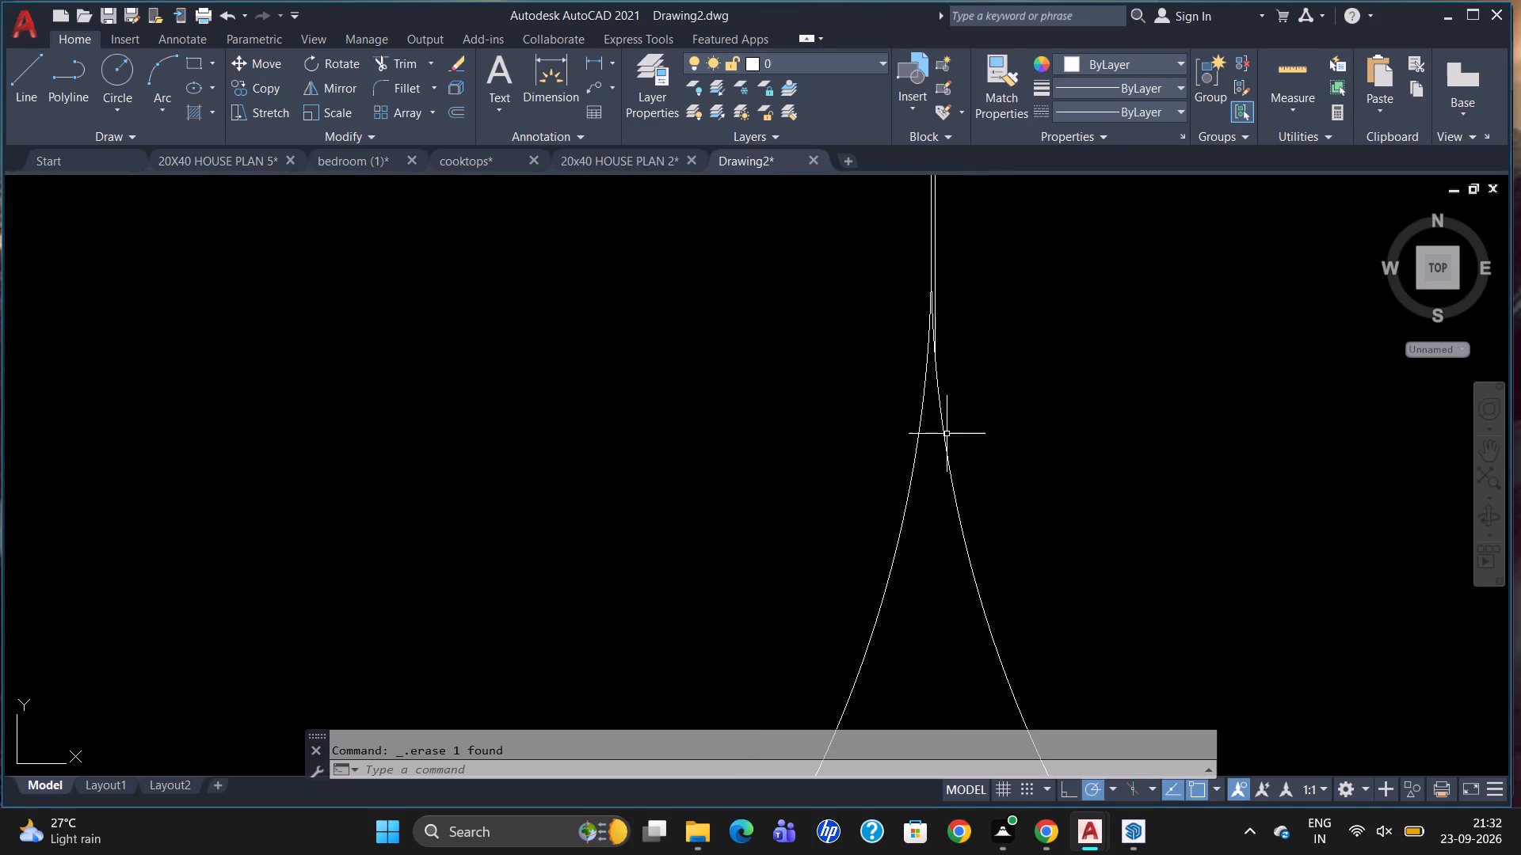
pyautogui.scroll(4, 941, 310)
pyautogui.scroll(-4, 931, 459)
pyautogui.scroll(3, 924, 428)
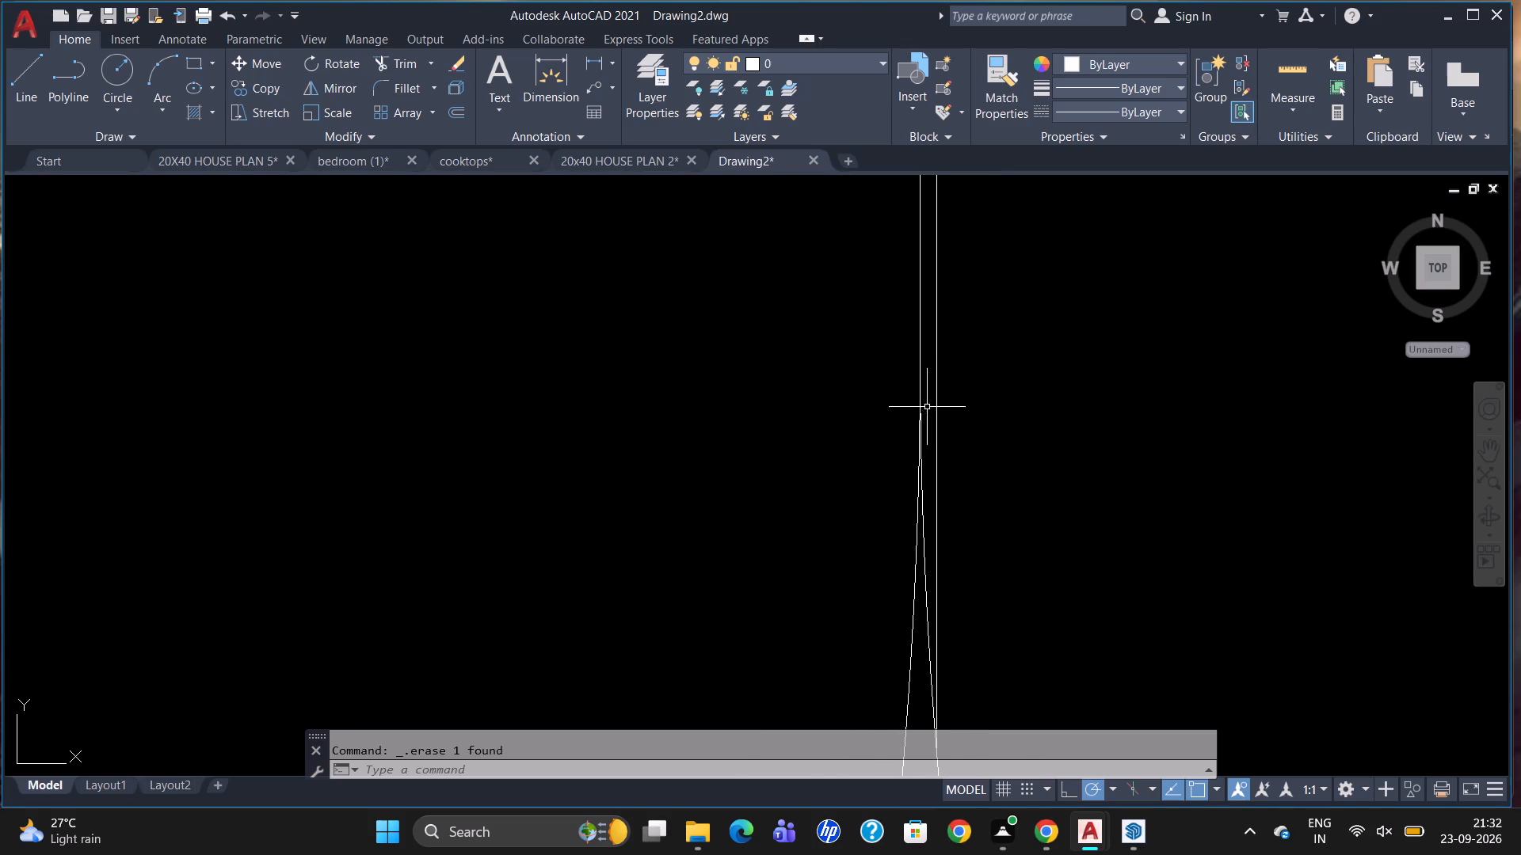
pyautogui.click(936, 410)
pyautogui.scroll(-3, 936, 407)
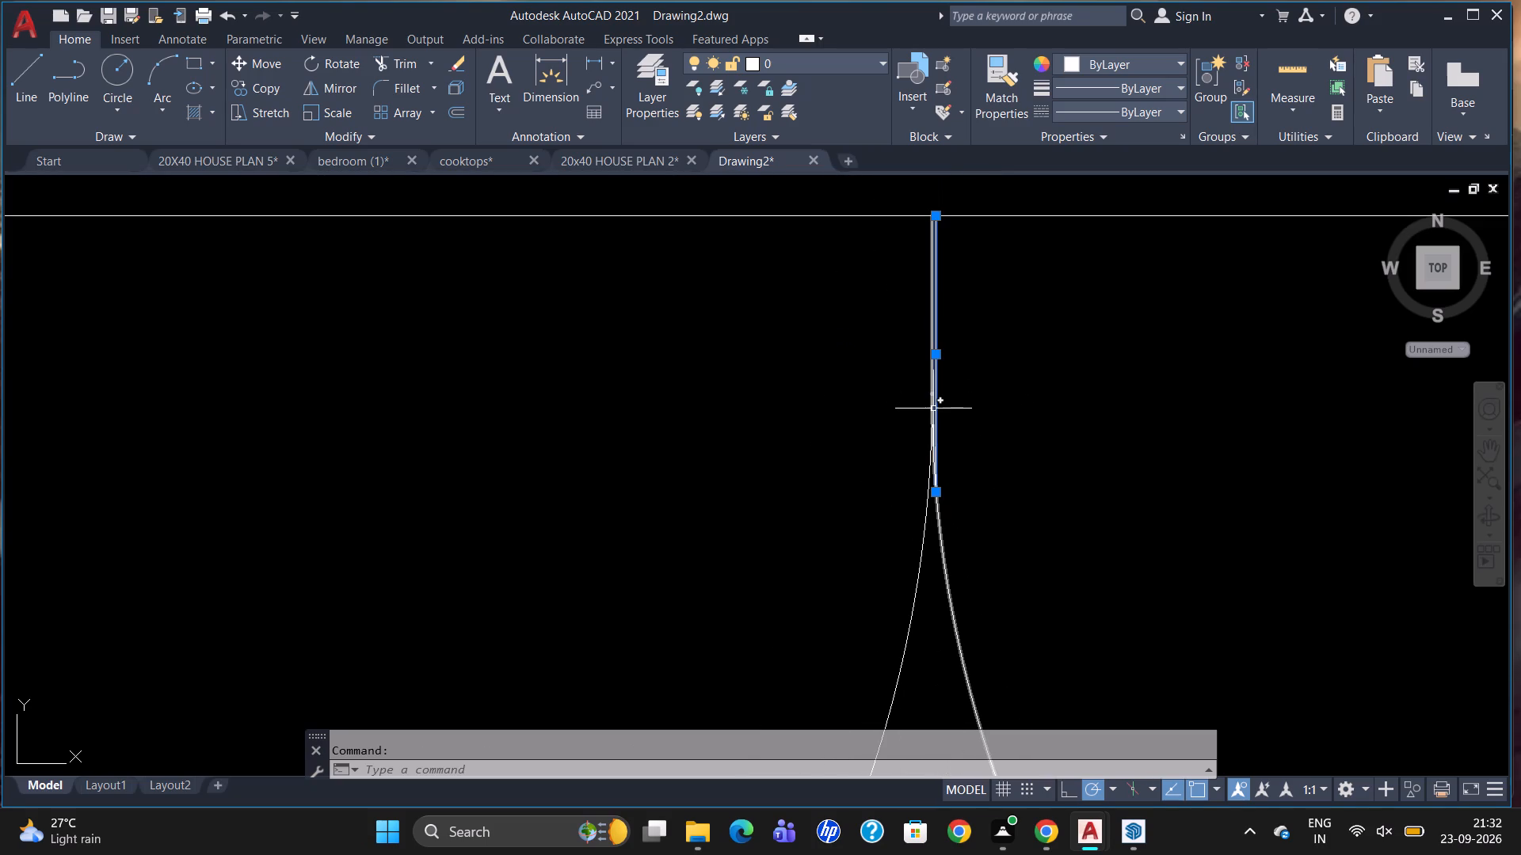
pyautogui.press('Delete')
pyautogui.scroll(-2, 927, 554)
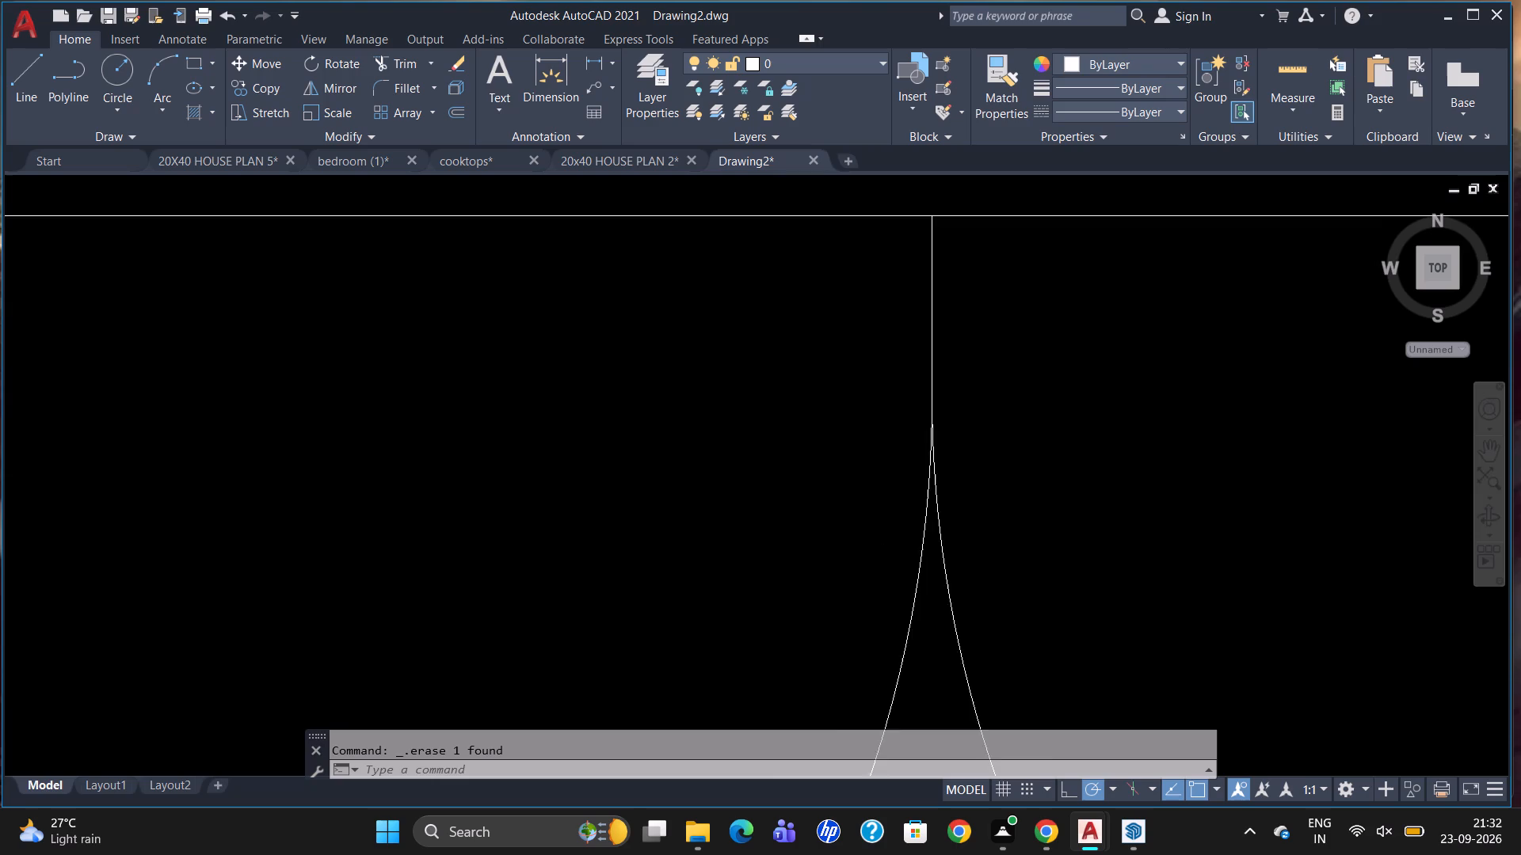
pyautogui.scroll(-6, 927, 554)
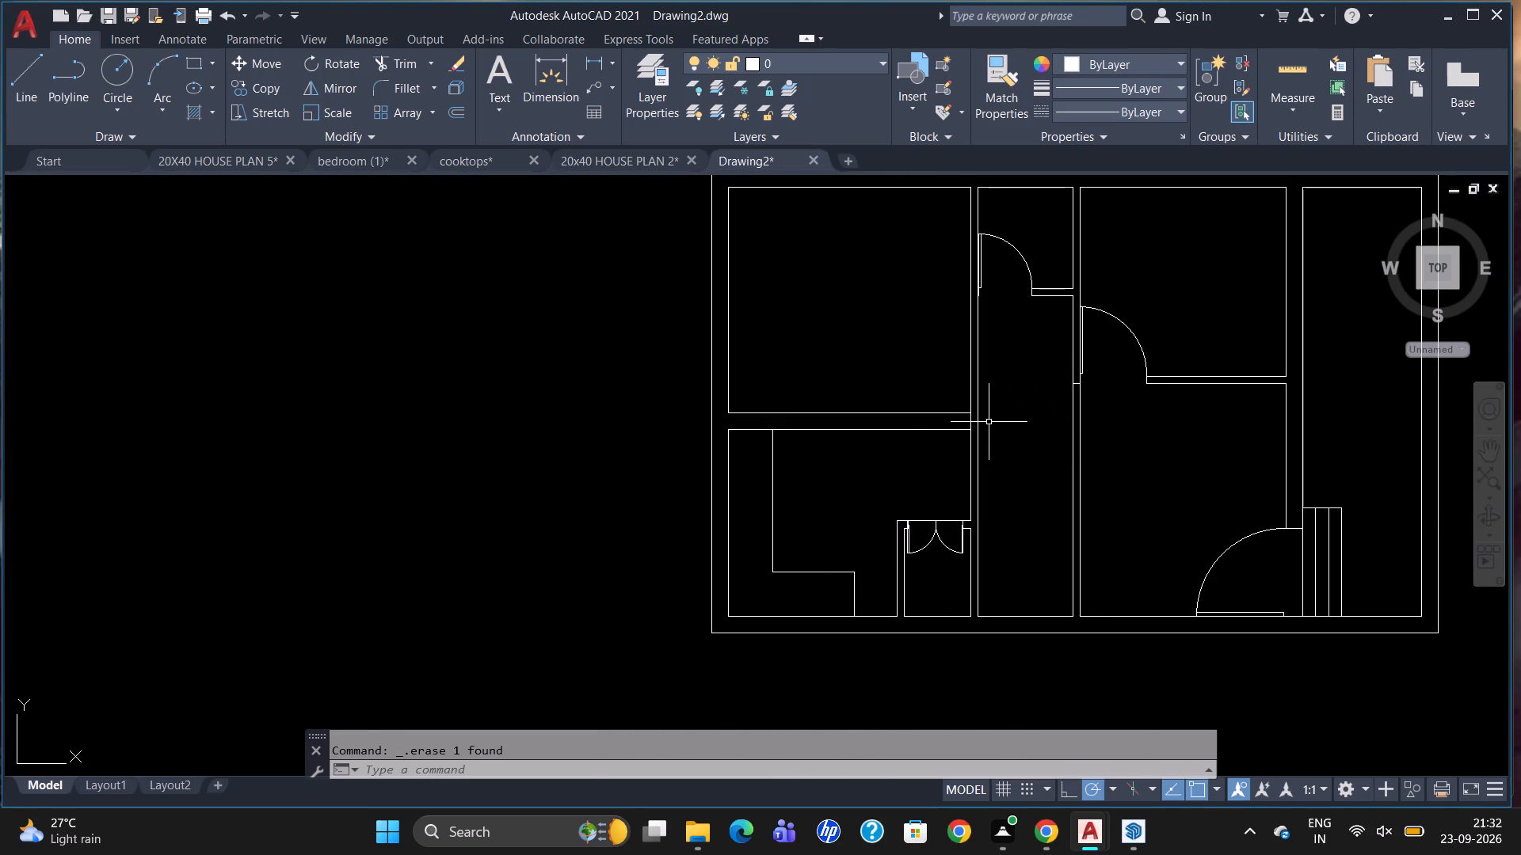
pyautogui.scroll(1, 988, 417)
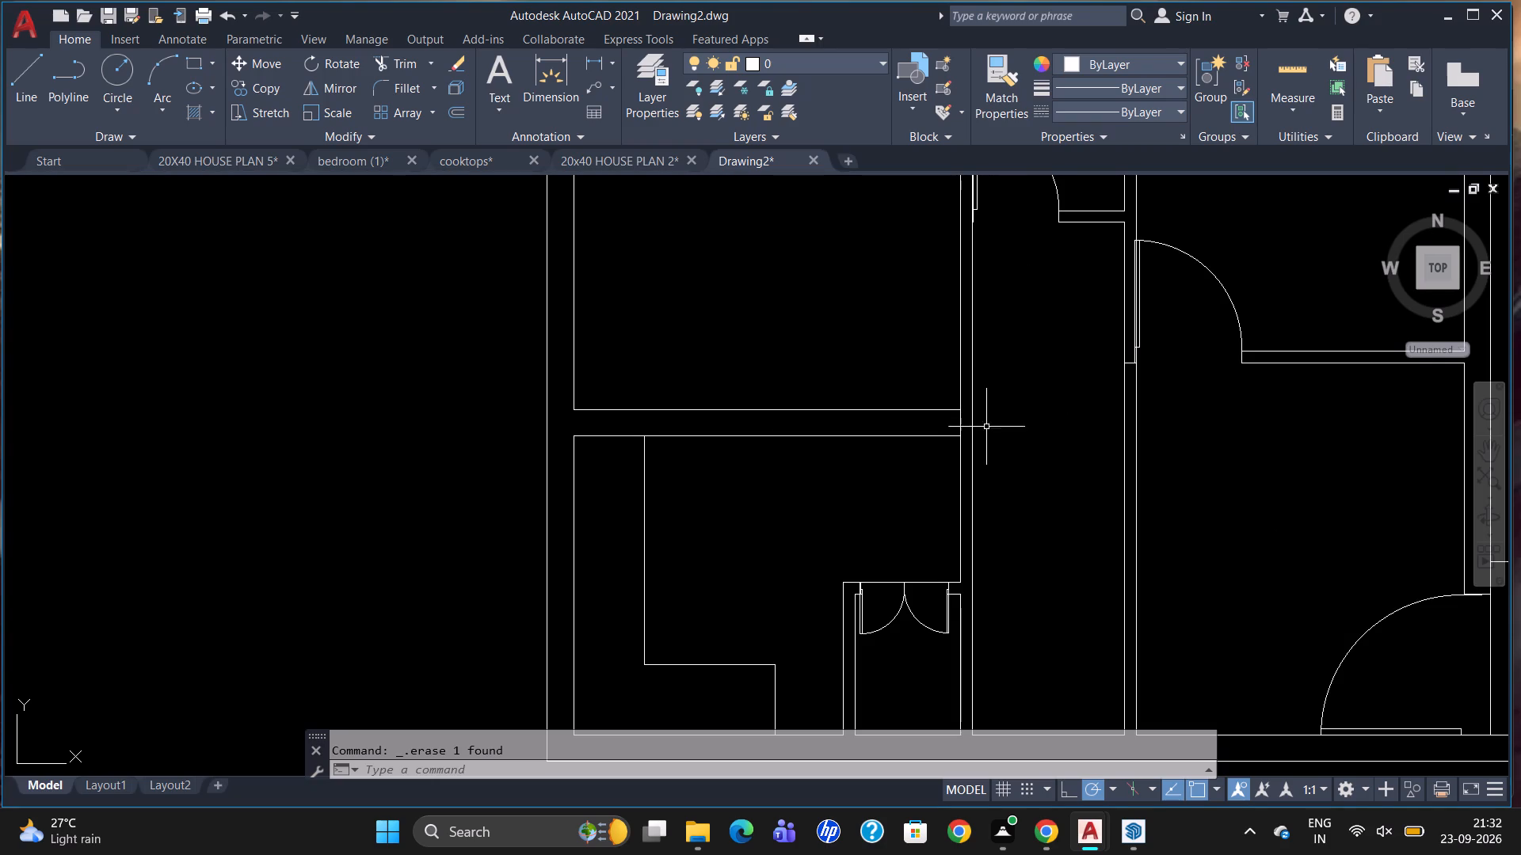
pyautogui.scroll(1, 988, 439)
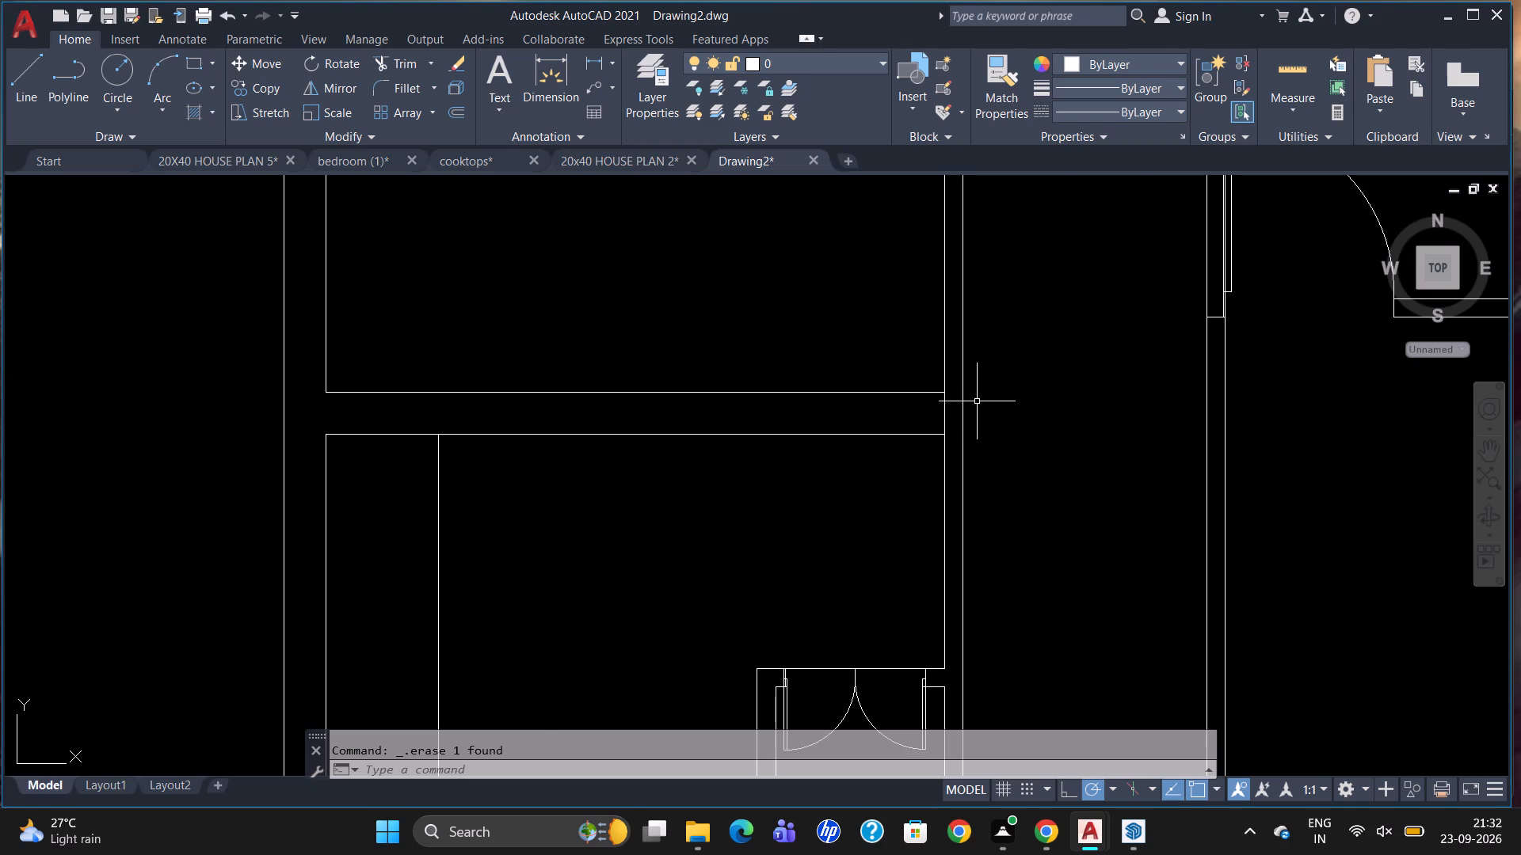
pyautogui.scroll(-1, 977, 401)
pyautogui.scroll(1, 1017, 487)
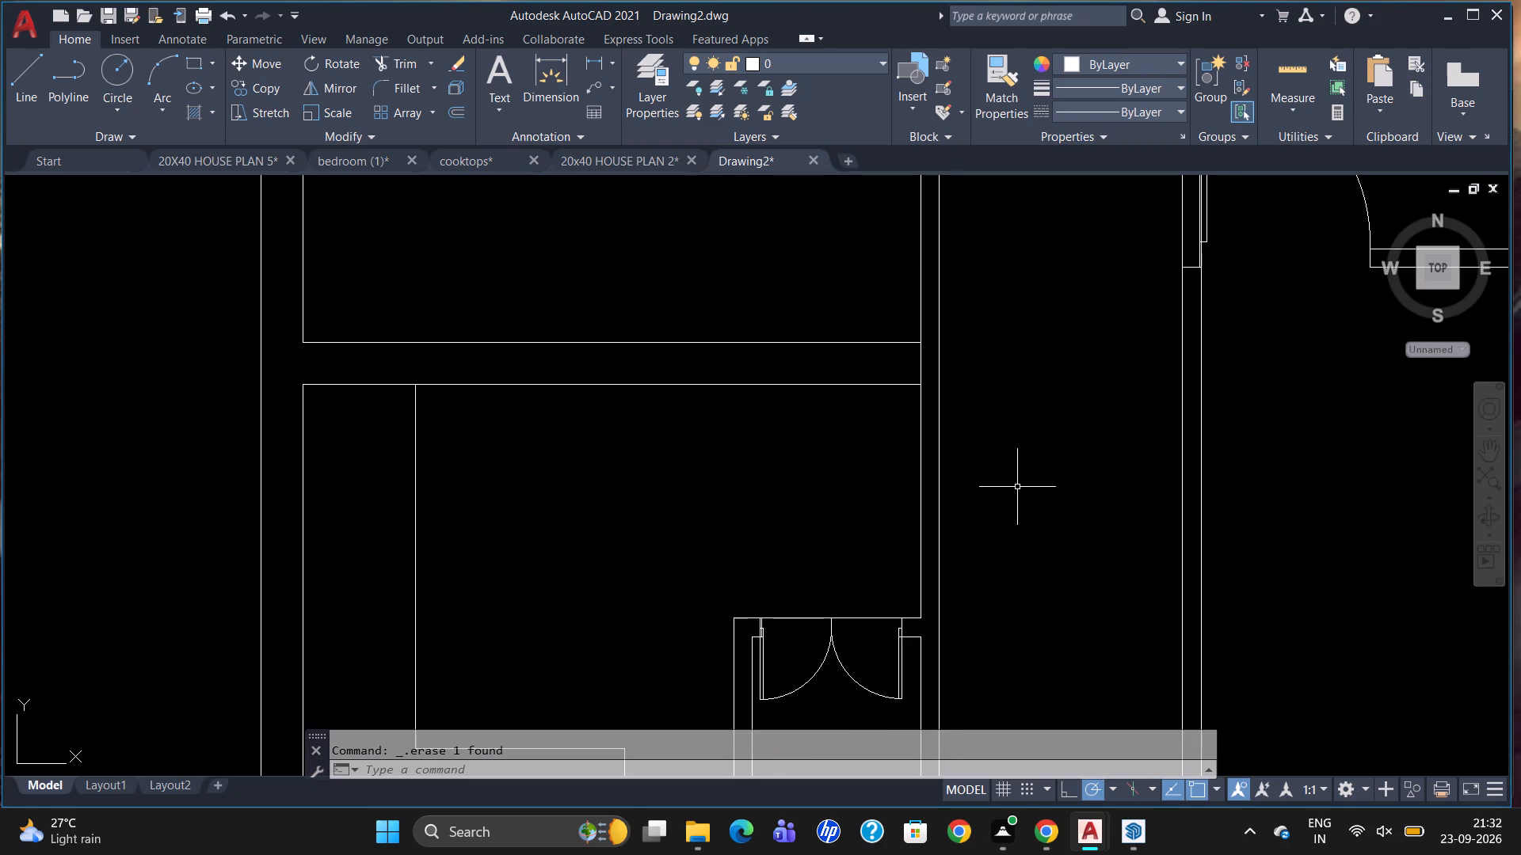
# Draw a short line across the partition's thickness, extending the small double-door room's upper wall line to the partition's outer face.
pyautogui.press('l')
pyautogui.press('Return')
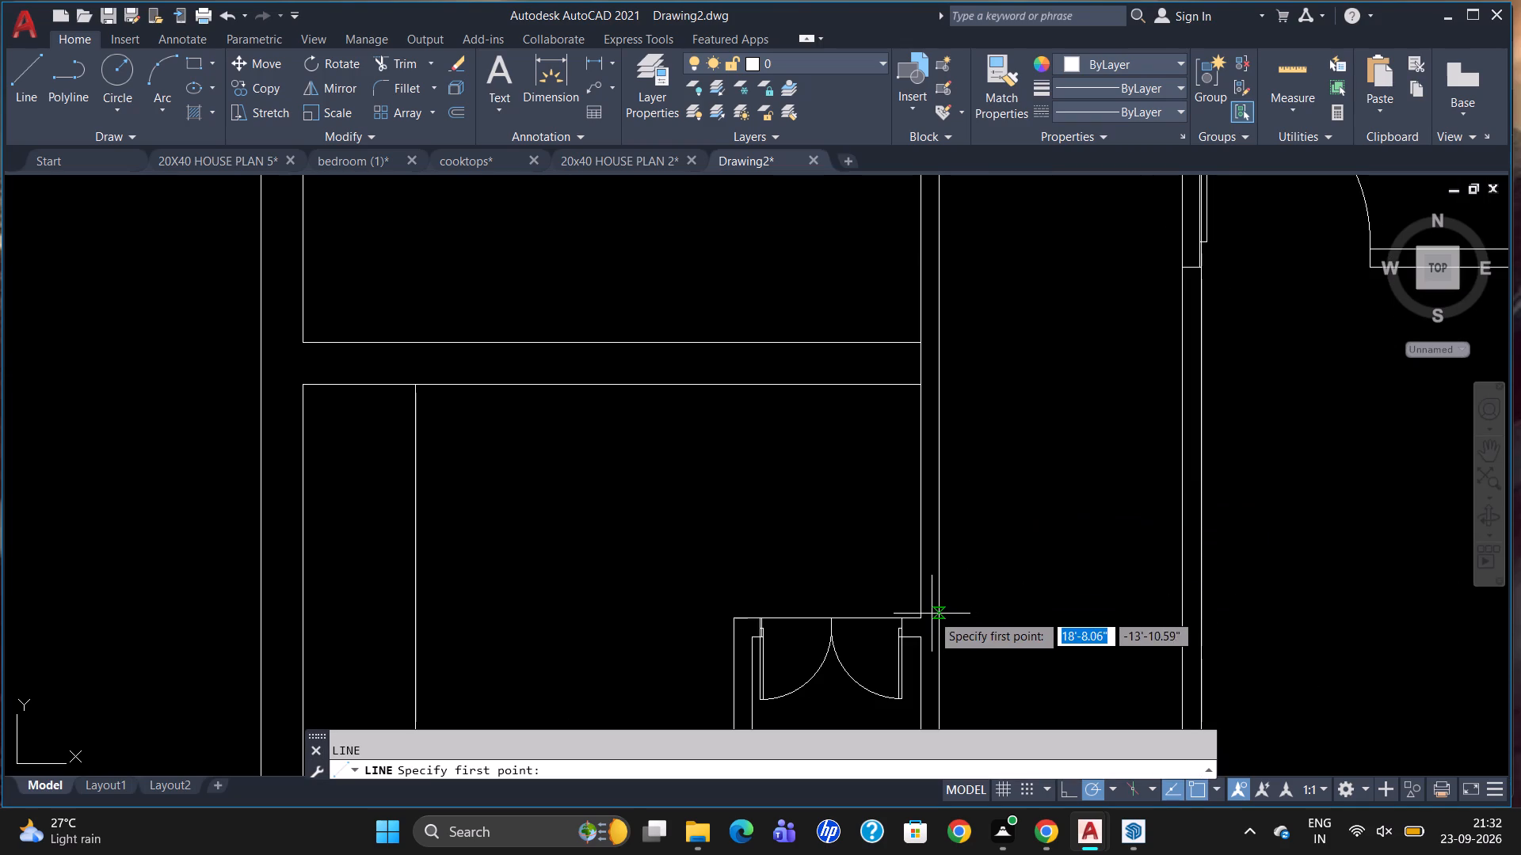
pyautogui.moveTo(919, 621); pyautogui.dragTo(941, 617)
pyautogui.click(943, 617)
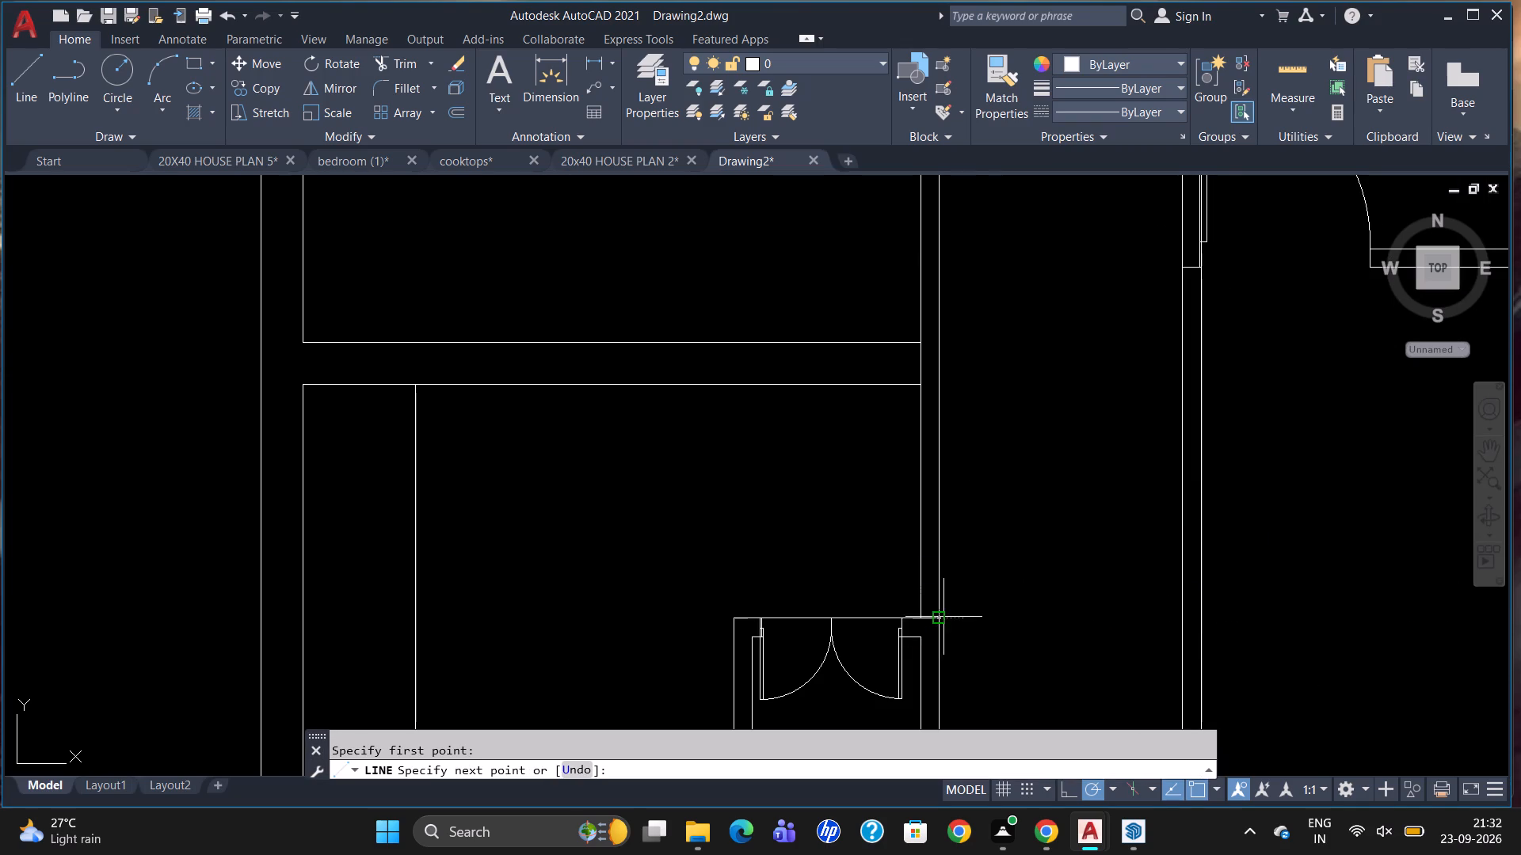
pyautogui.press('Escape')
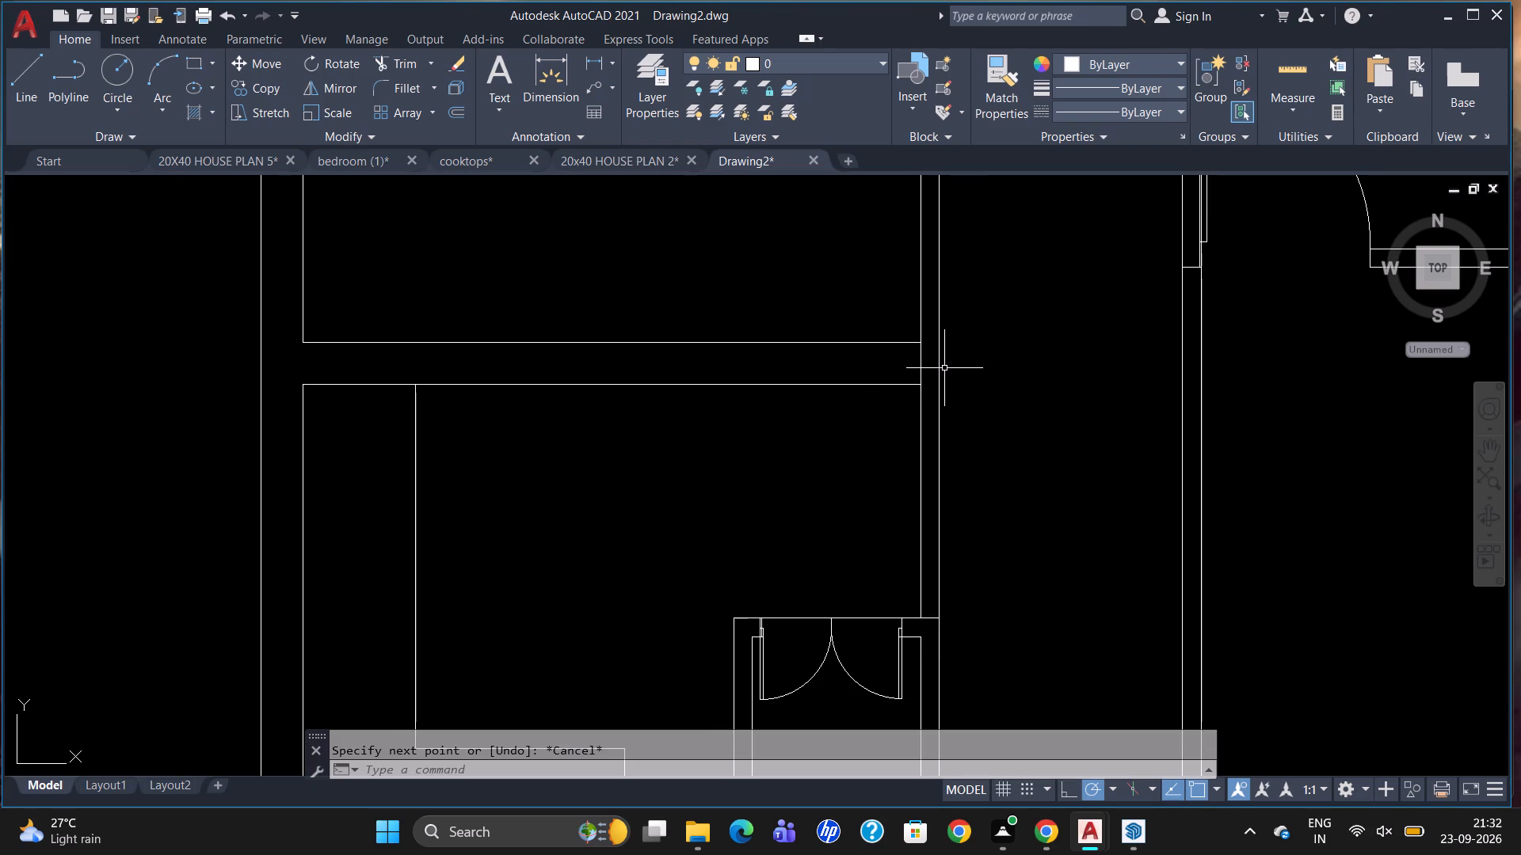
# Draw two short lines across the partition's thickness, extending both faces of the horizontal wall below the upper-left room to its outer face.
pyautogui.press('l')
pyautogui.press('Return')
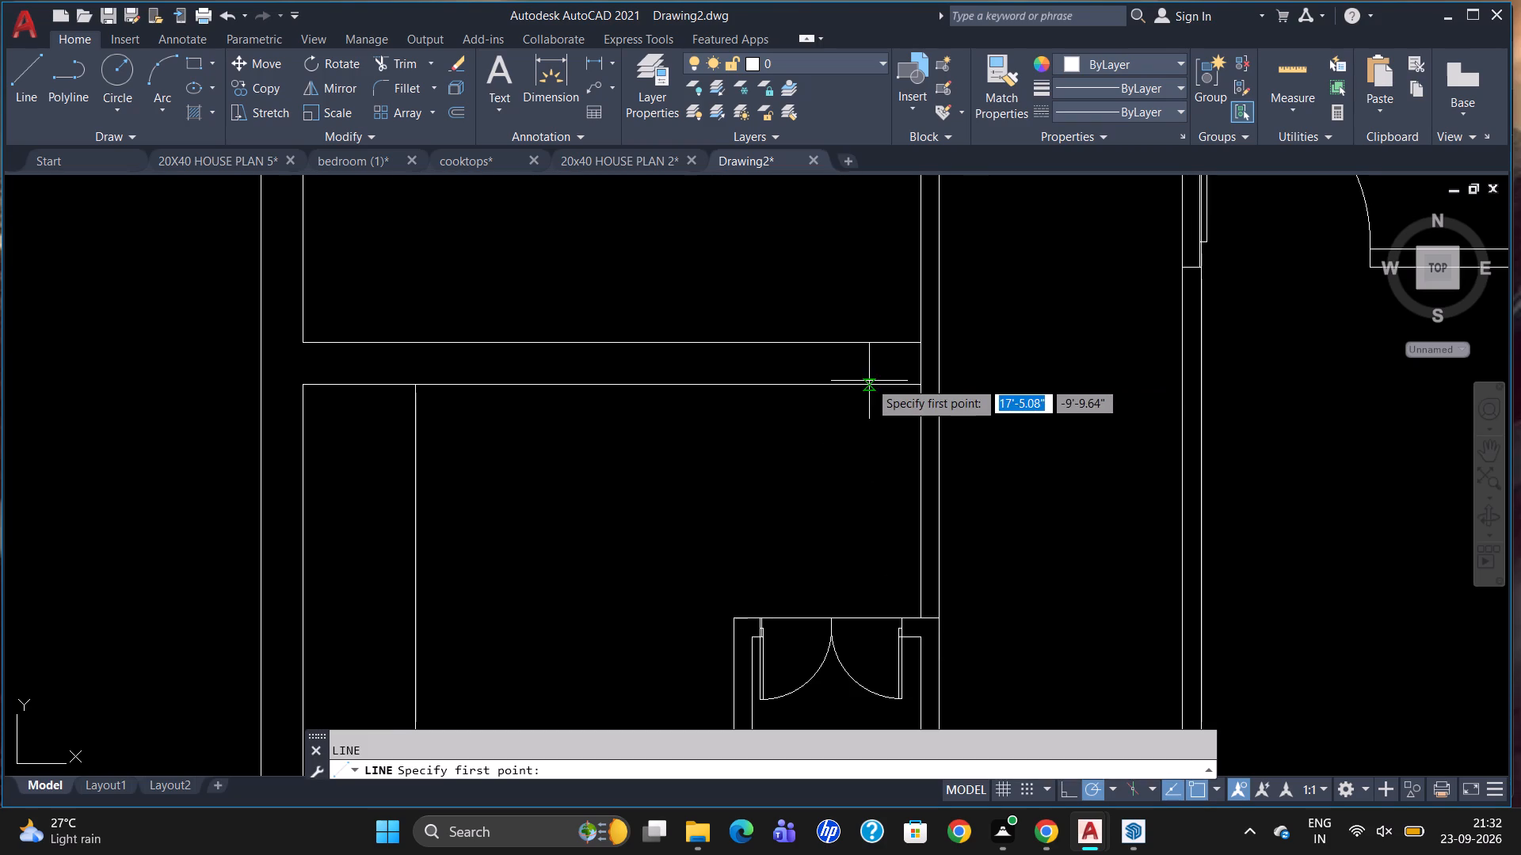
pyautogui.click(920, 342)
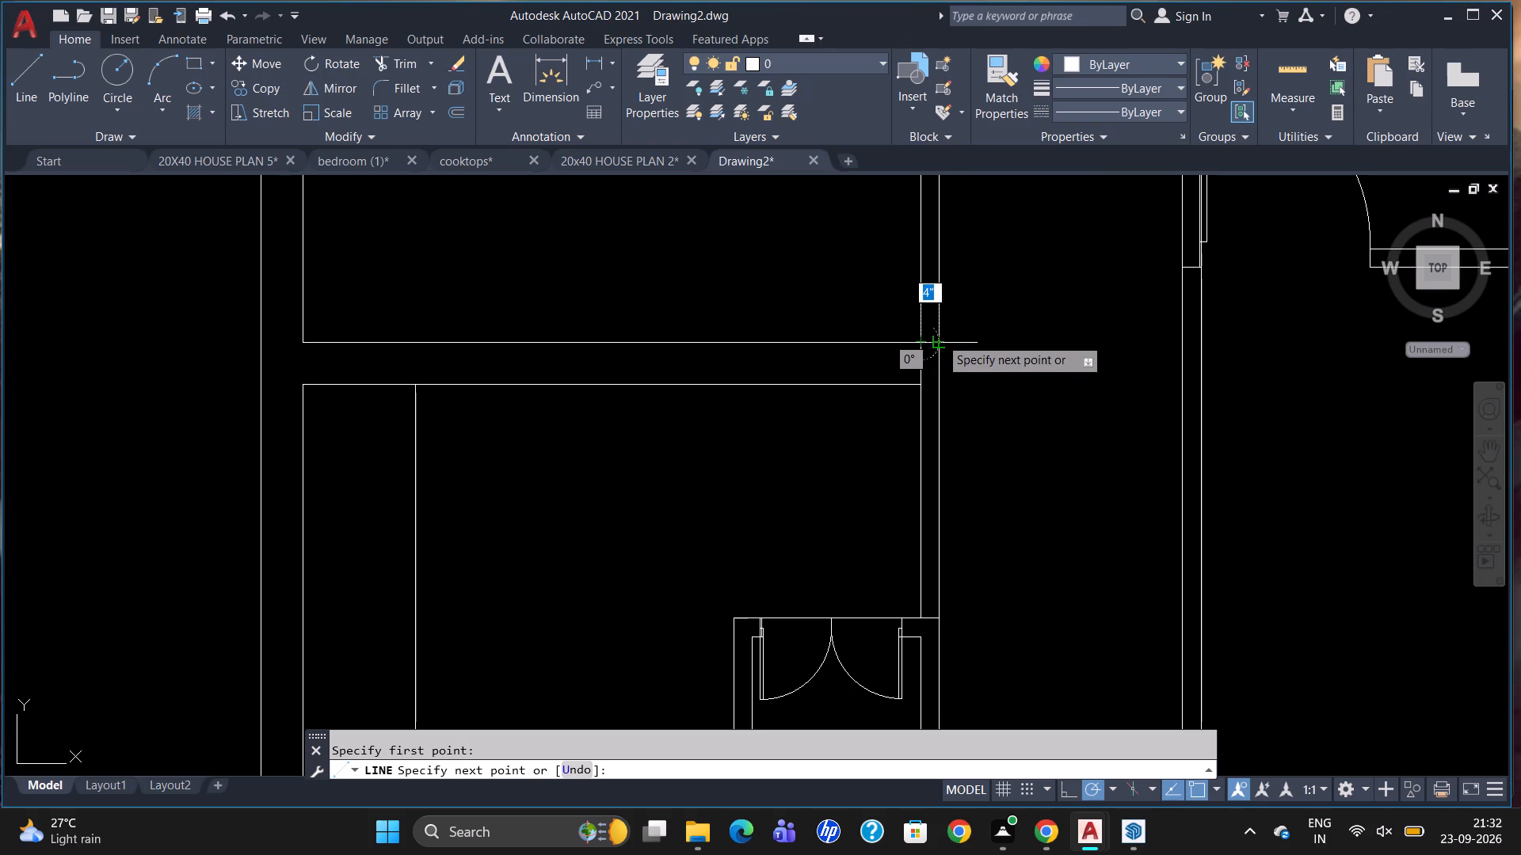
pyautogui.click(940, 337)
pyautogui.press('space')
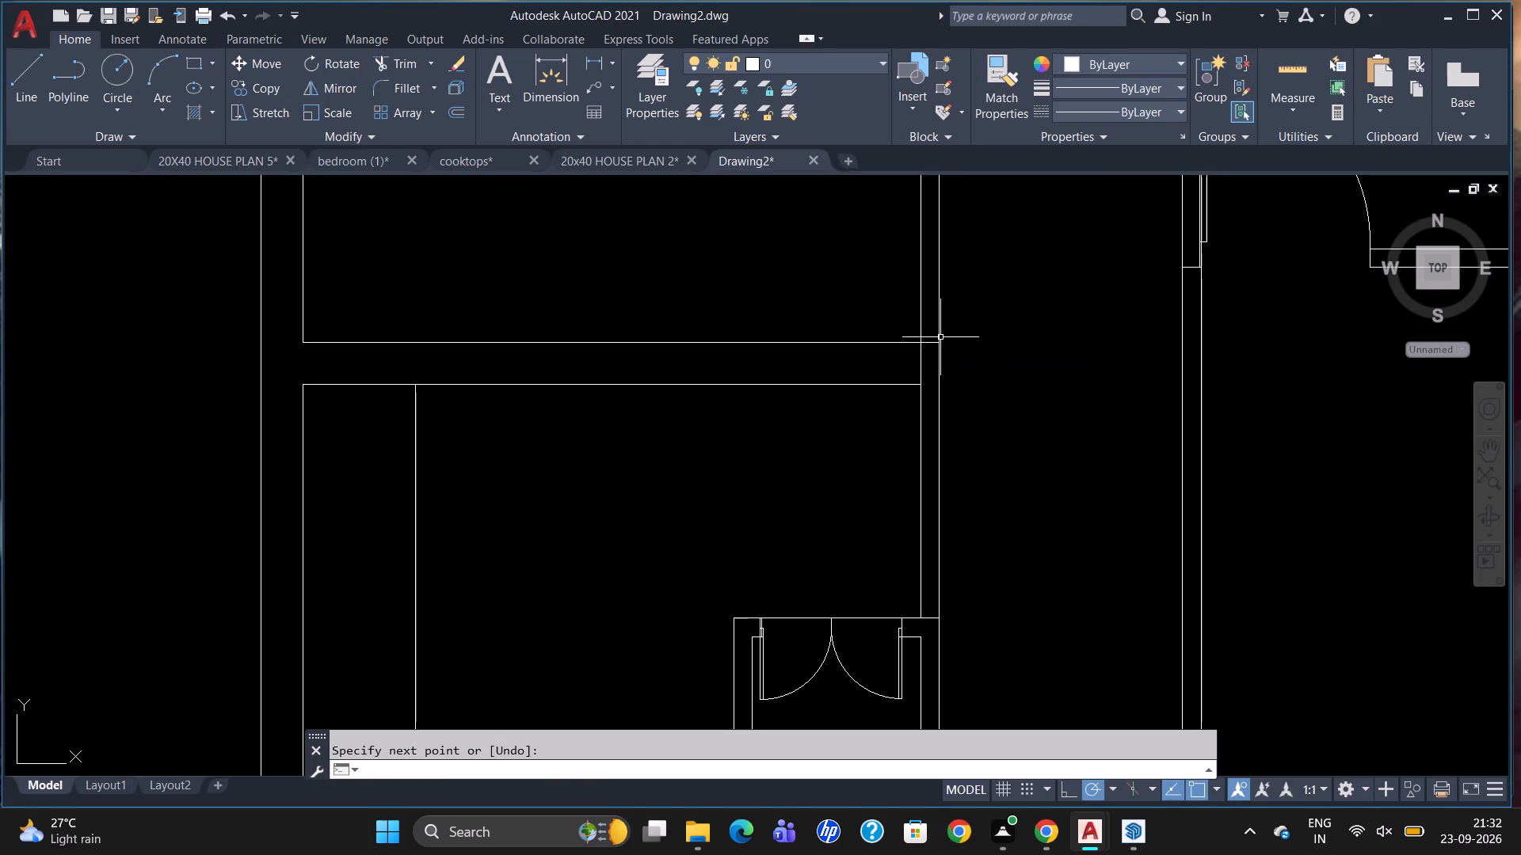
pyautogui.press('l')
pyautogui.press('Return')
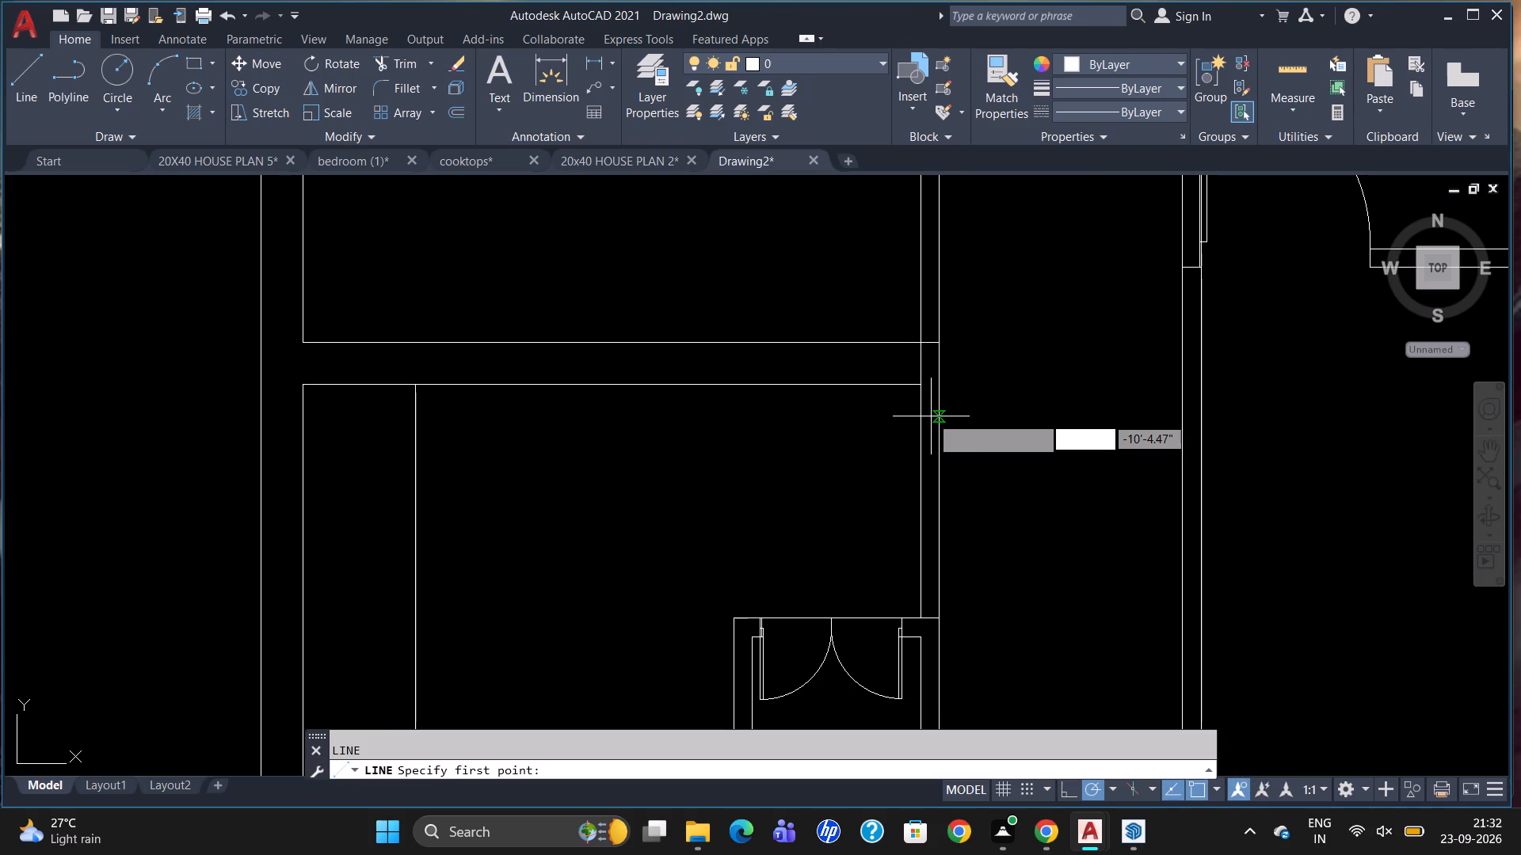
pyautogui.moveTo(927, 381); pyautogui.dragTo(972, 397)
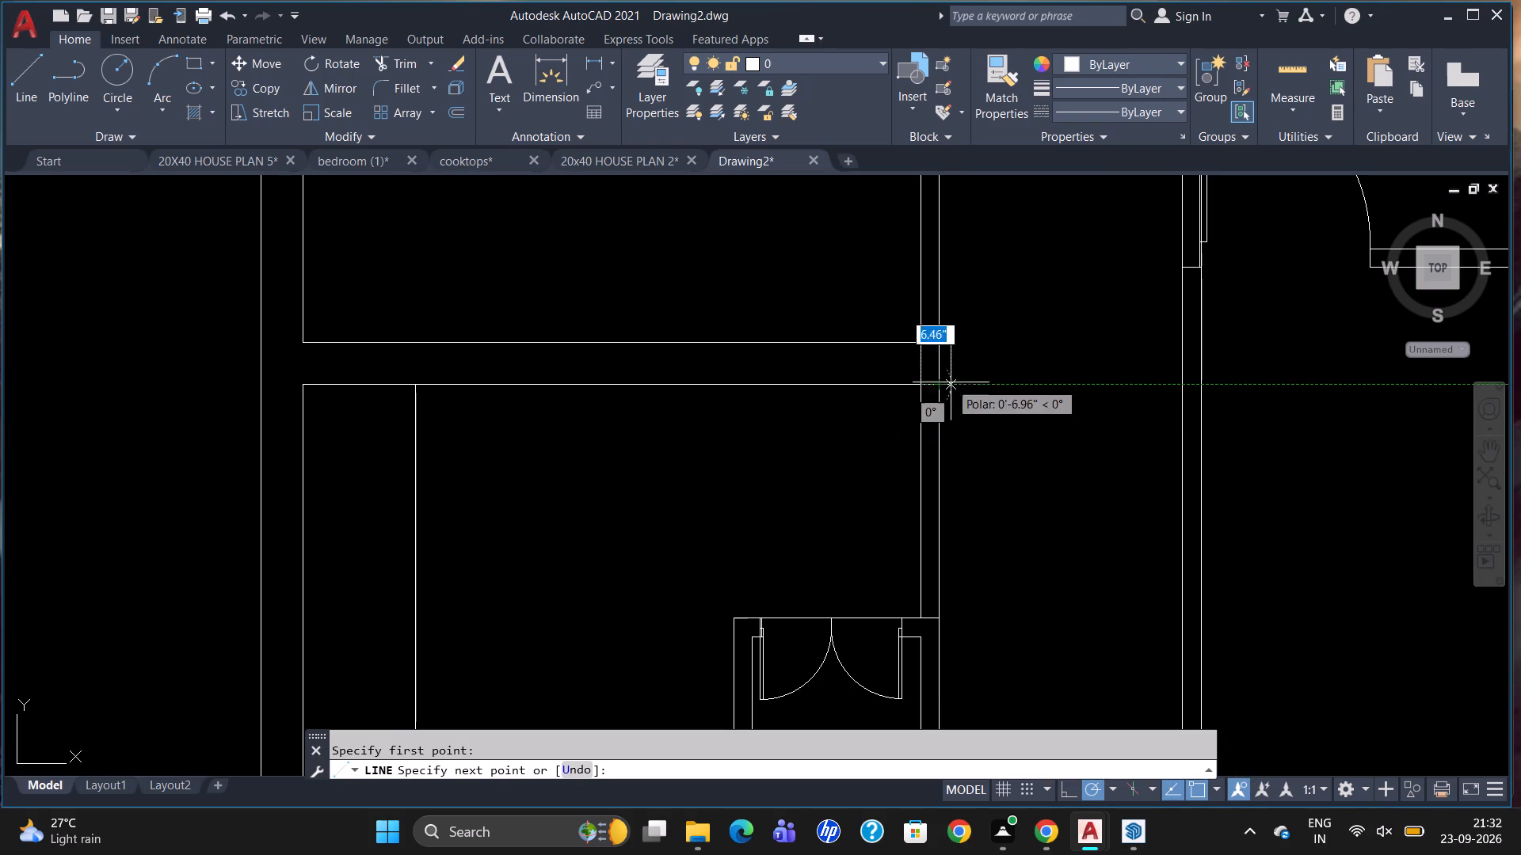
pyautogui.click(946, 385)
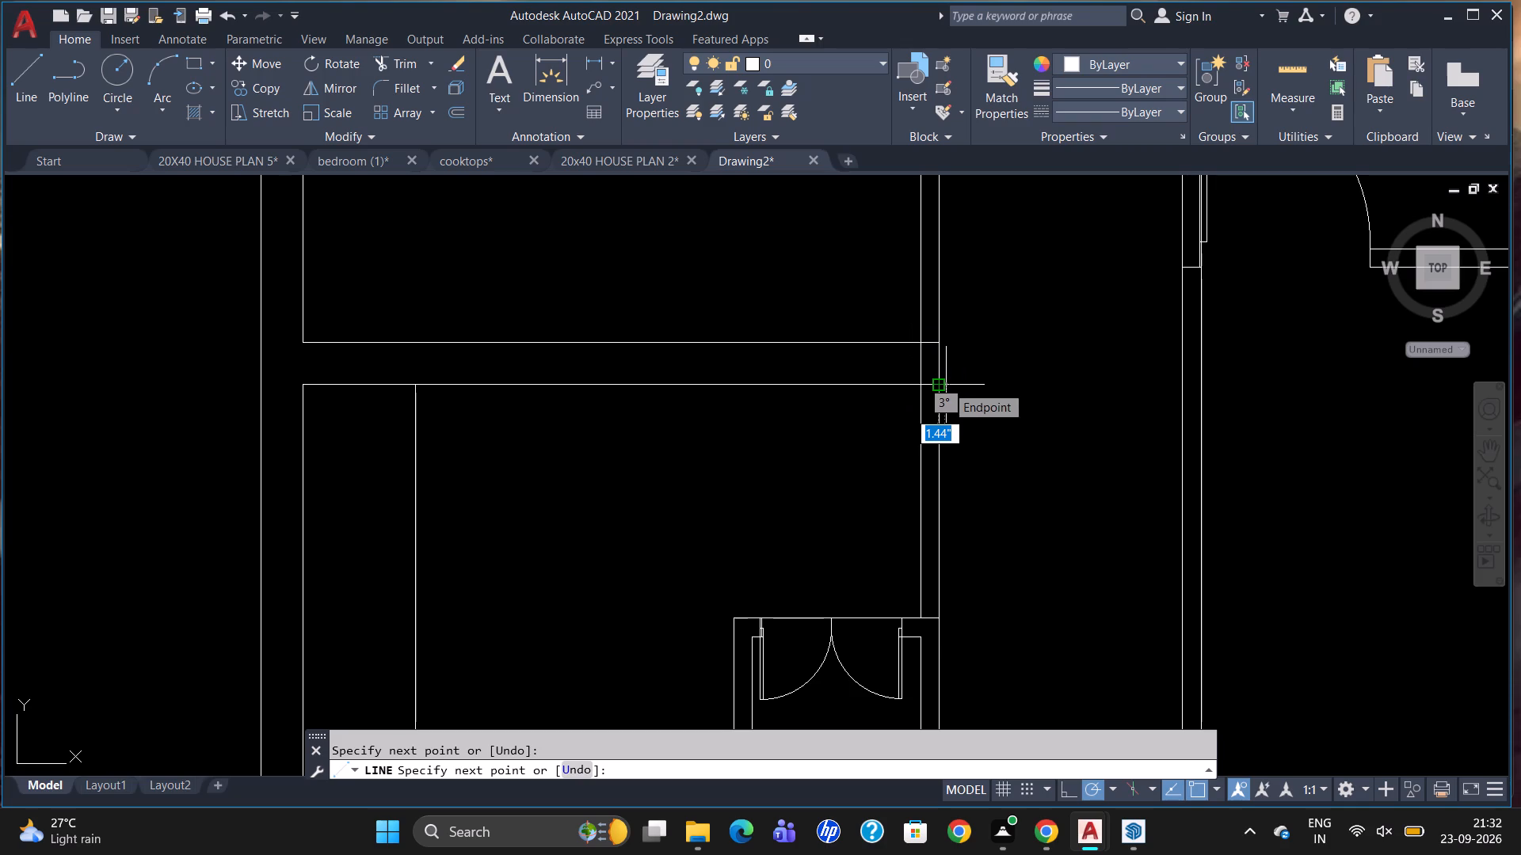
pyautogui.press('space')
# Trim both partition lines between the horizontal wall and the small room, plus the inner line inside the wall junction.
pyautogui.write('TR')
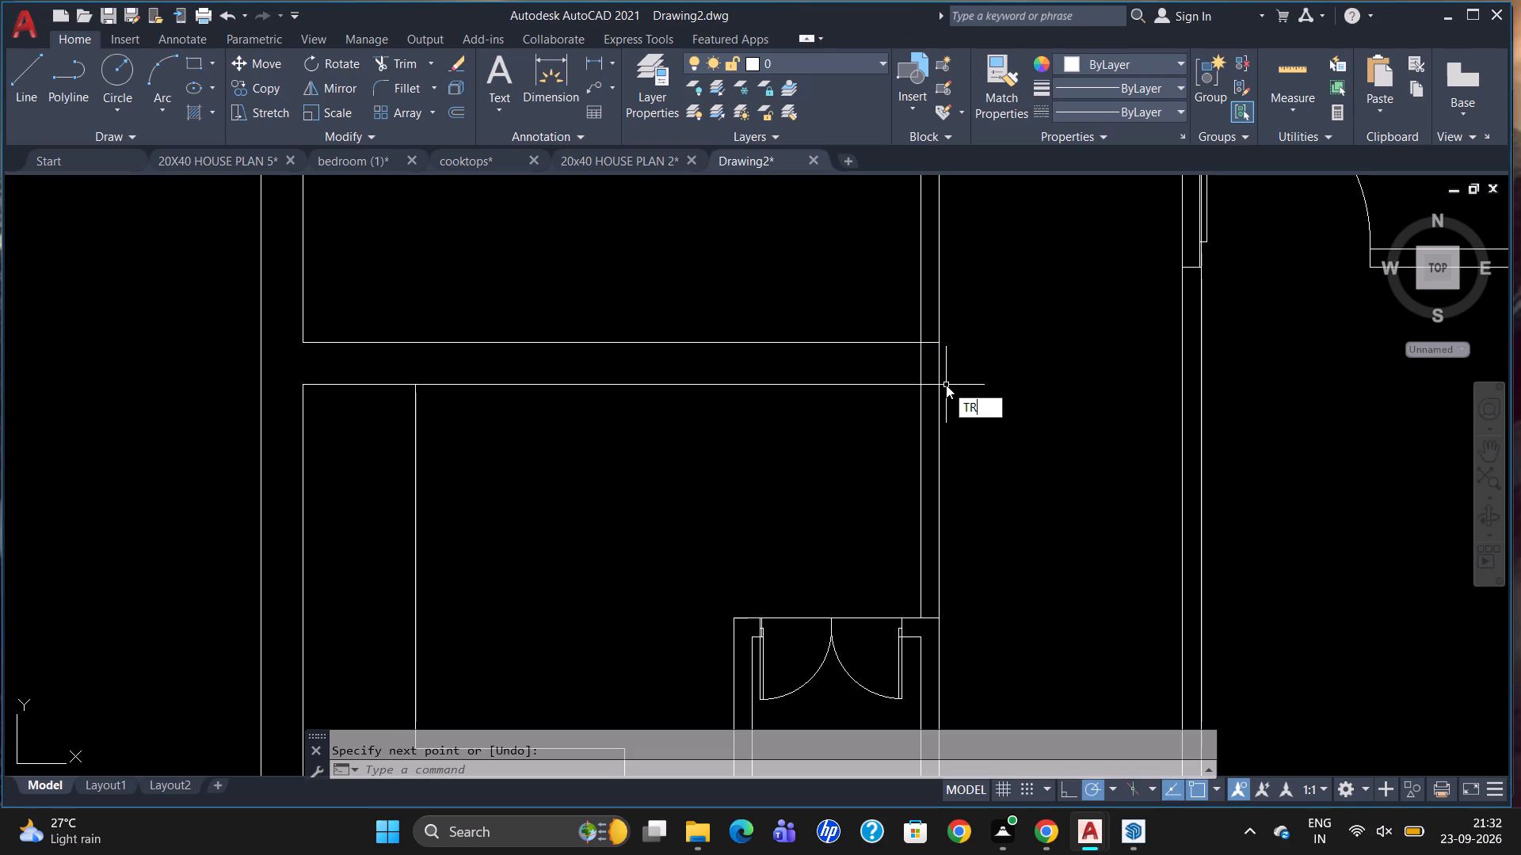
pyautogui.press('Return')
pyautogui.press('Return')
pyautogui.moveTo(947, 453); pyautogui.dragTo(913, 470)
pyautogui.click(905, 458)
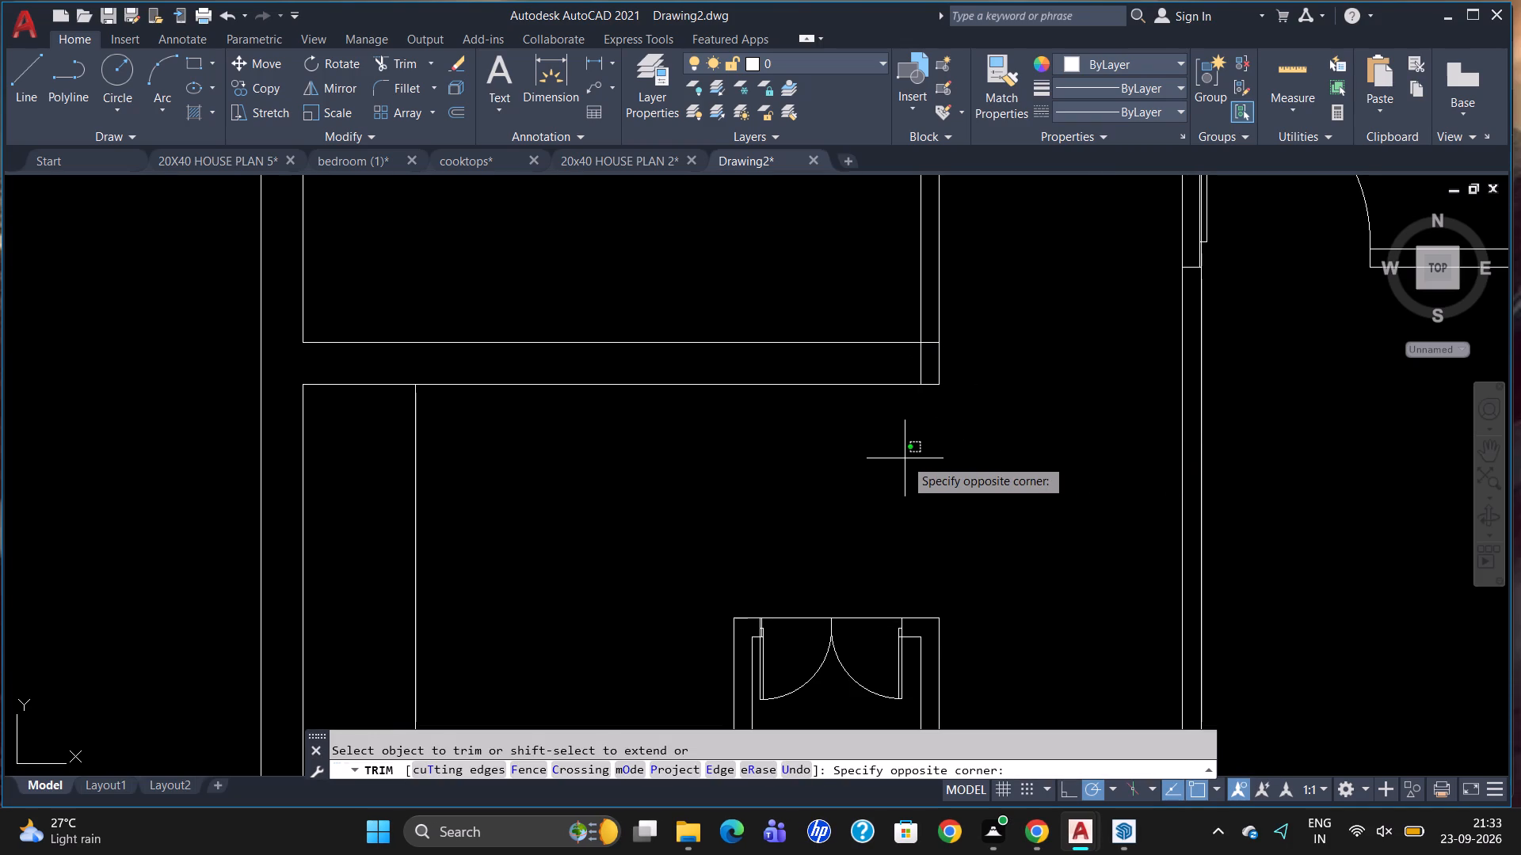
pyautogui.click(904, 457)
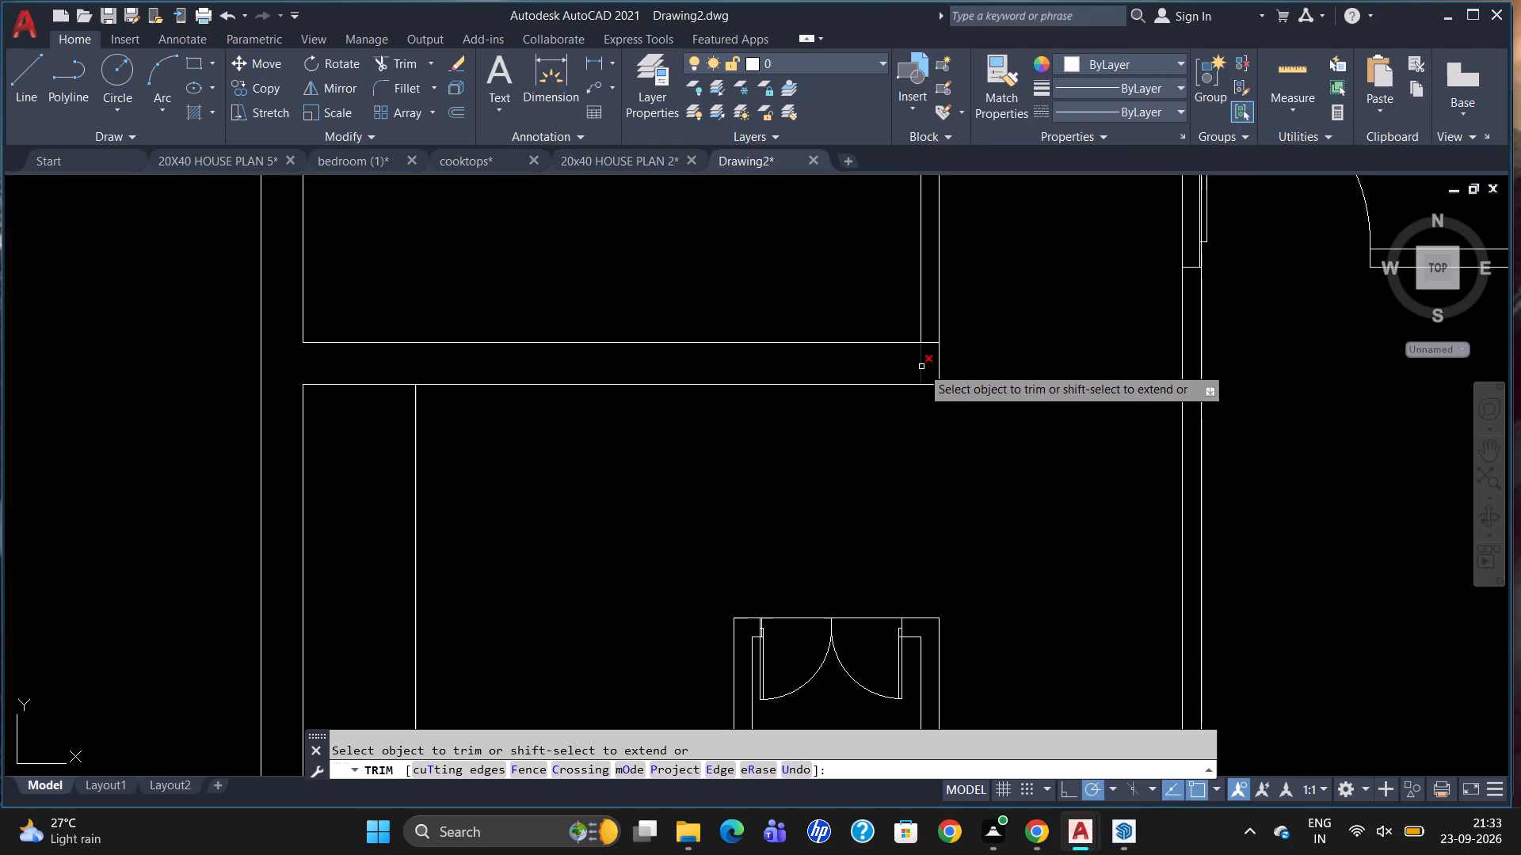
pyautogui.click(921, 367)
pyautogui.scroll(-2, 924, 418)
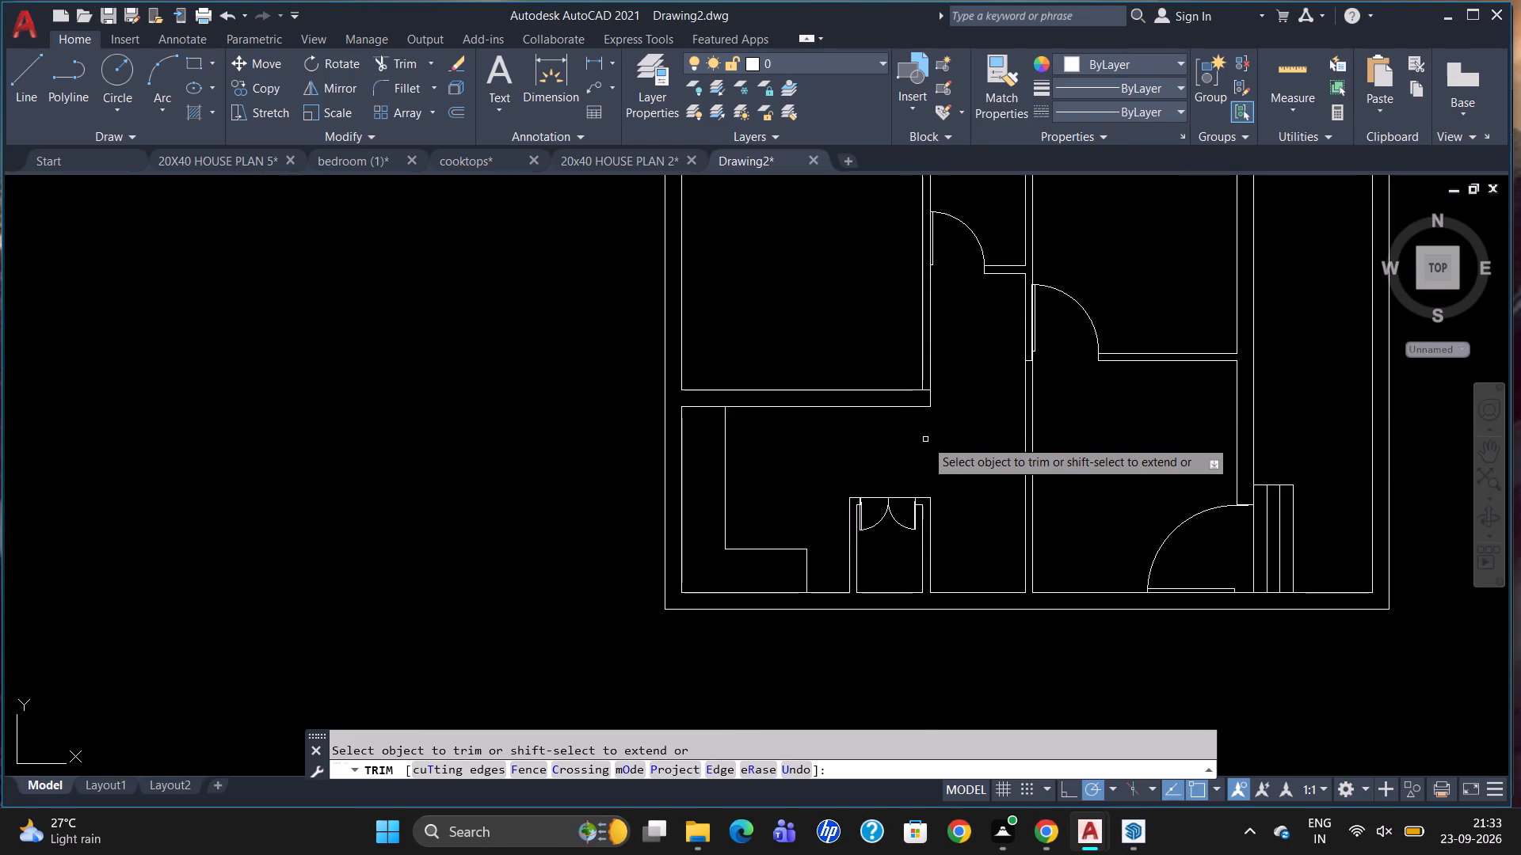
pyautogui.press('Escape')
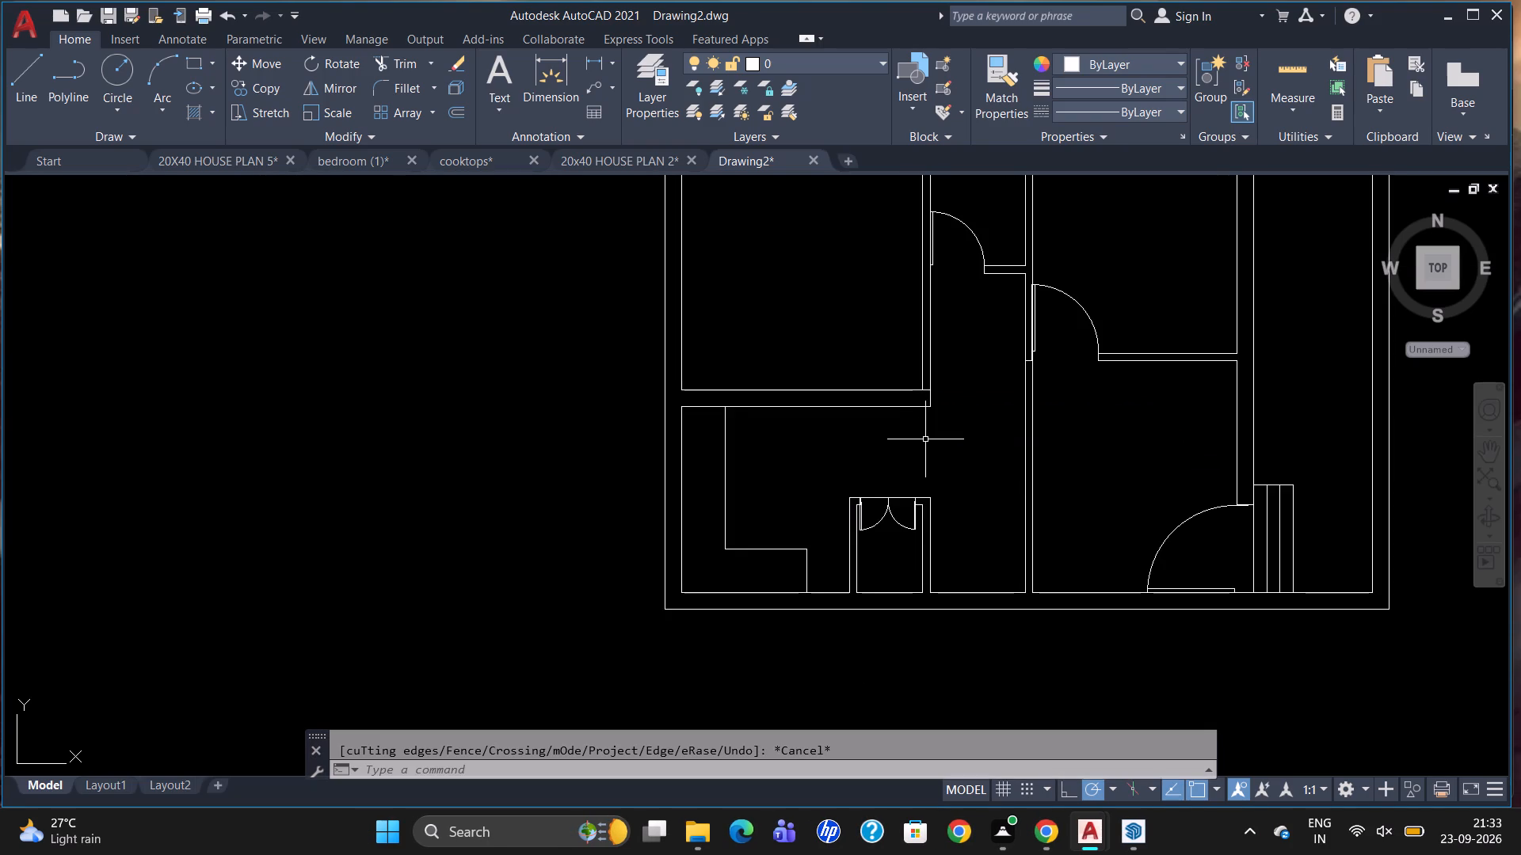
# Draw a jamb line across the upper-left room's right partition, 3' above the horizontal wall's upper face.
pyautogui.press('l')
pyautogui.press('Return')
pyautogui.write('TK')
pyautogui.press('Return')
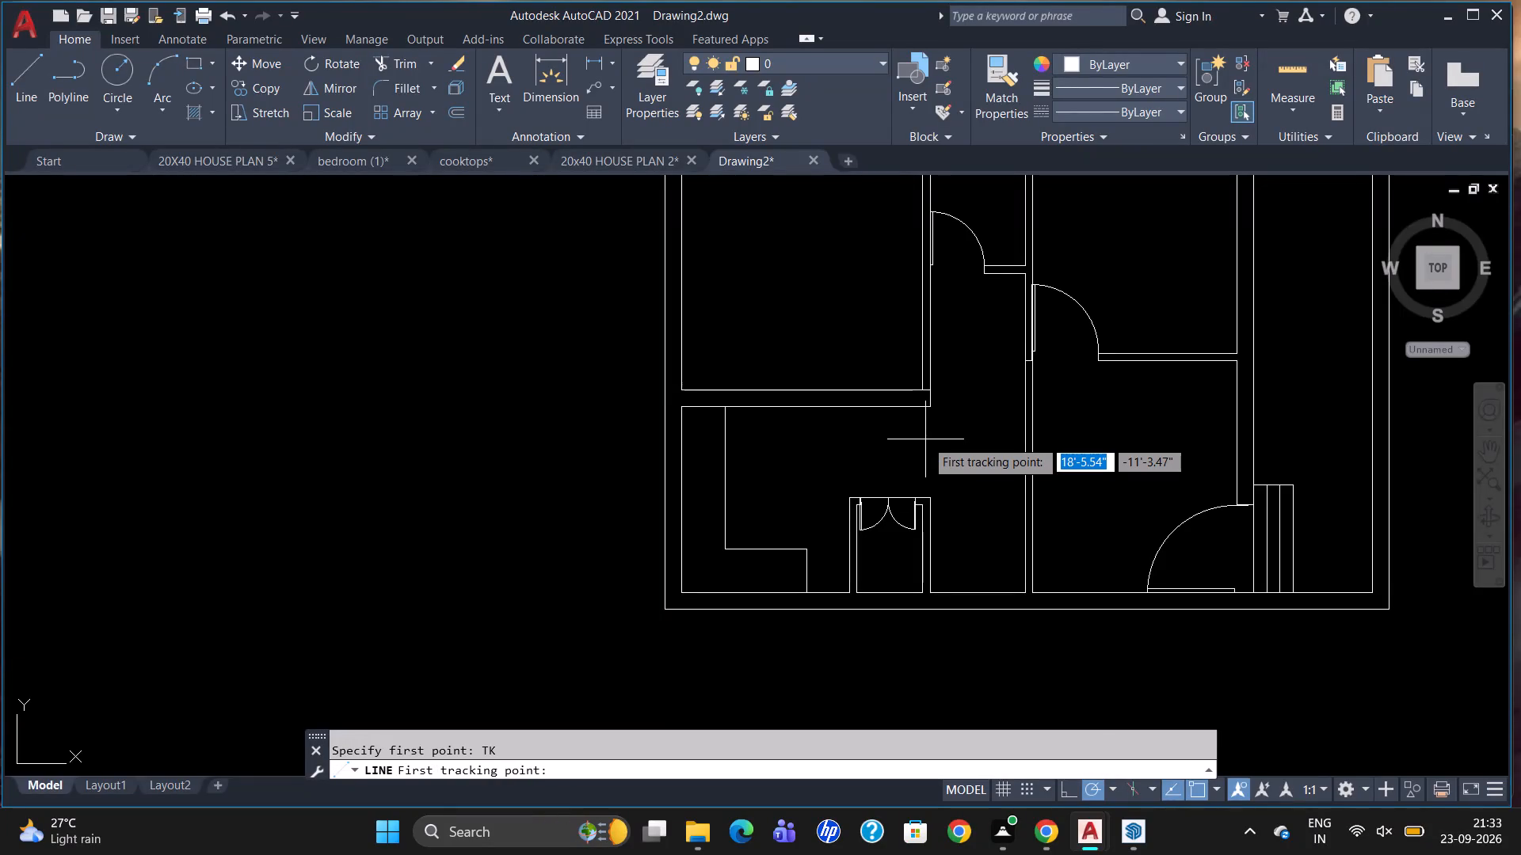
pyautogui.click(932, 386)
pyautogui.press('3')
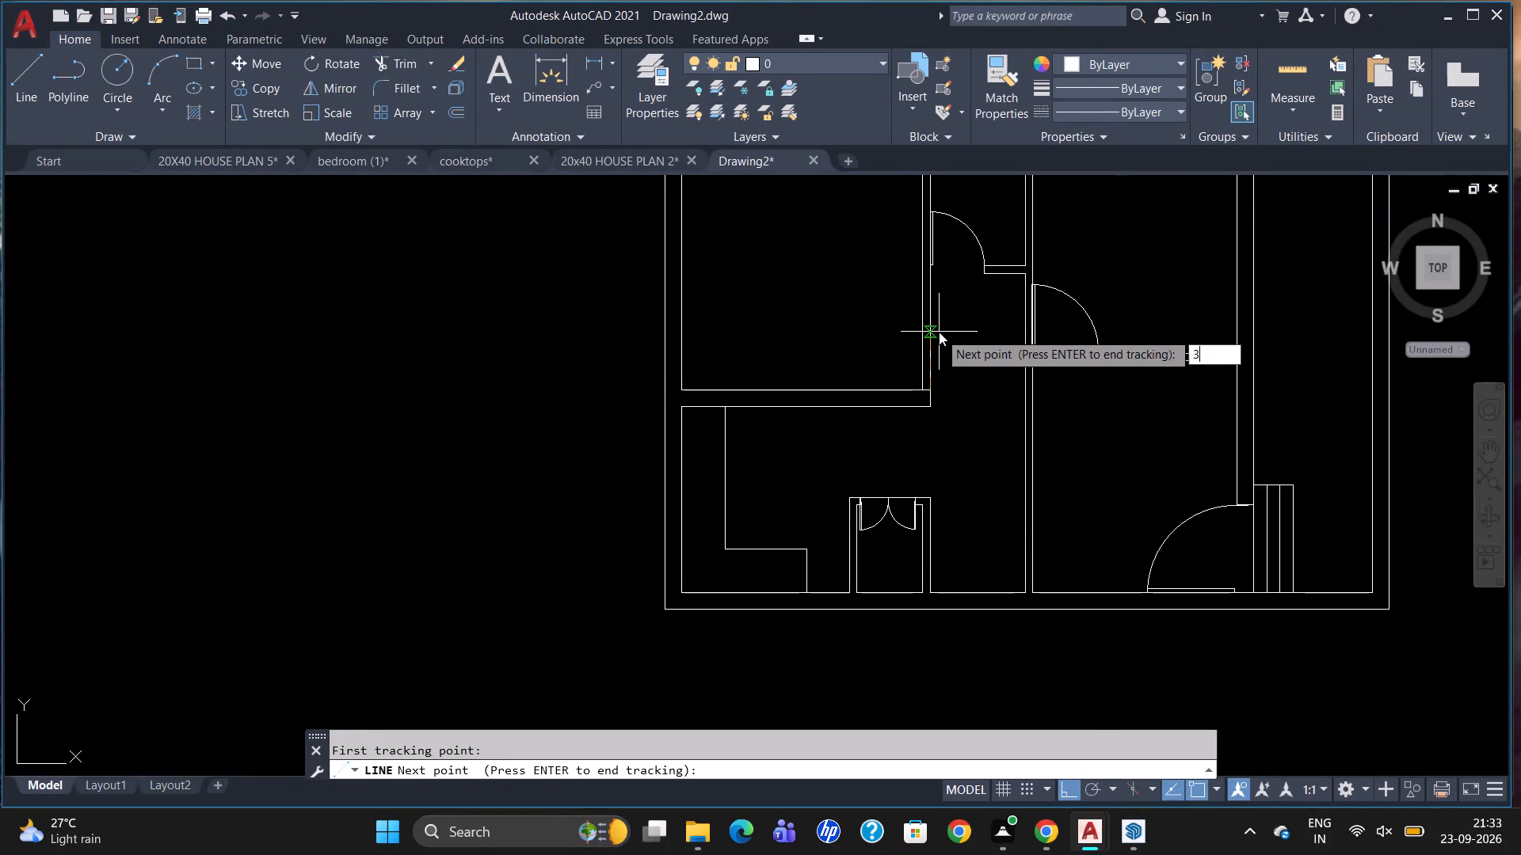
pyautogui.press("'")
pyautogui.press('Return')
pyautogui.press('Return')
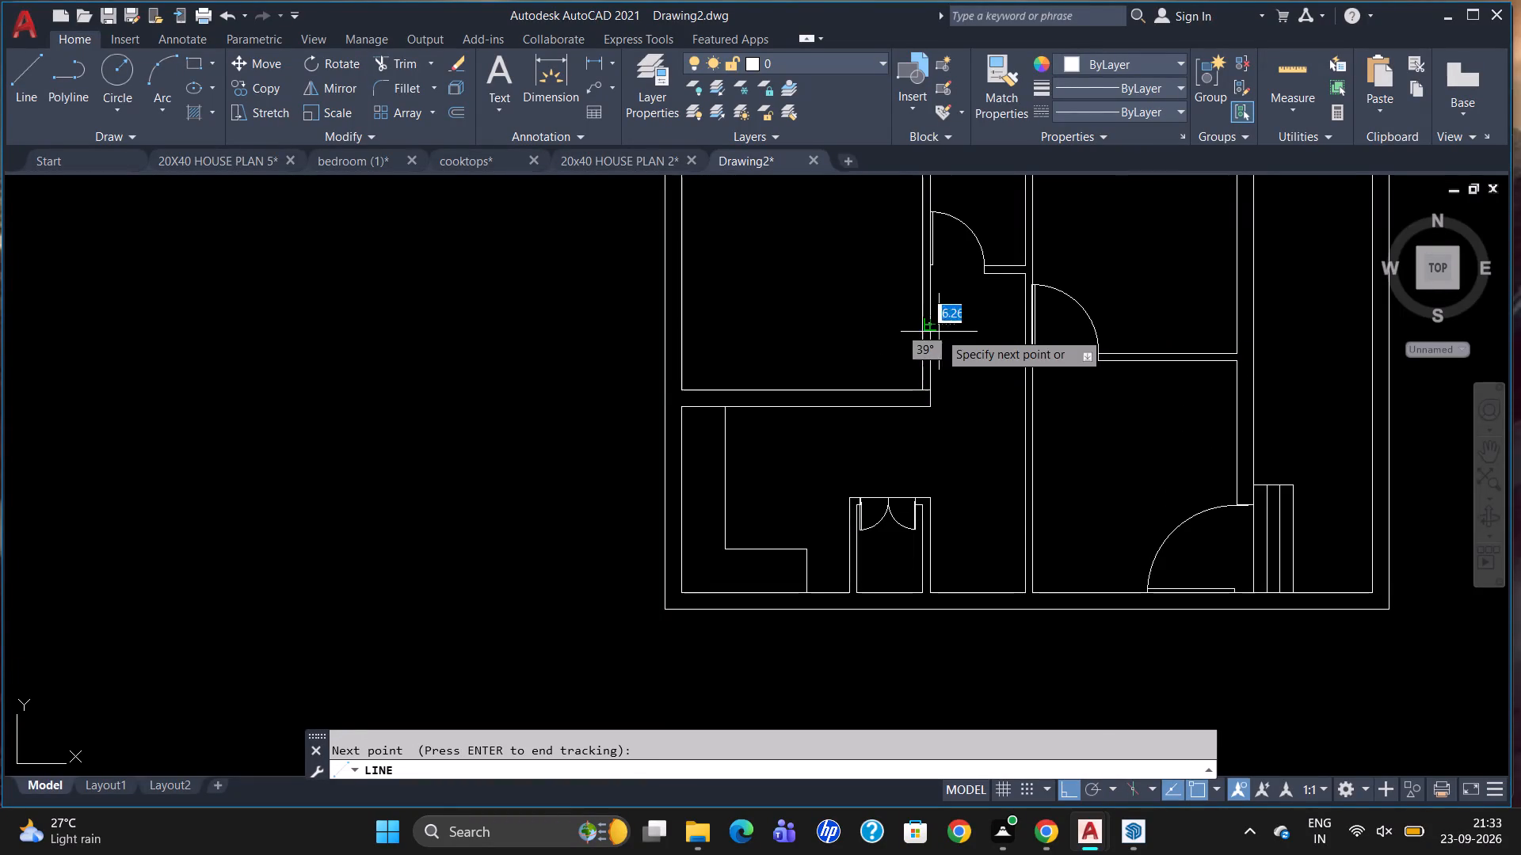
pyautogui.scroll(5, 920, 326)
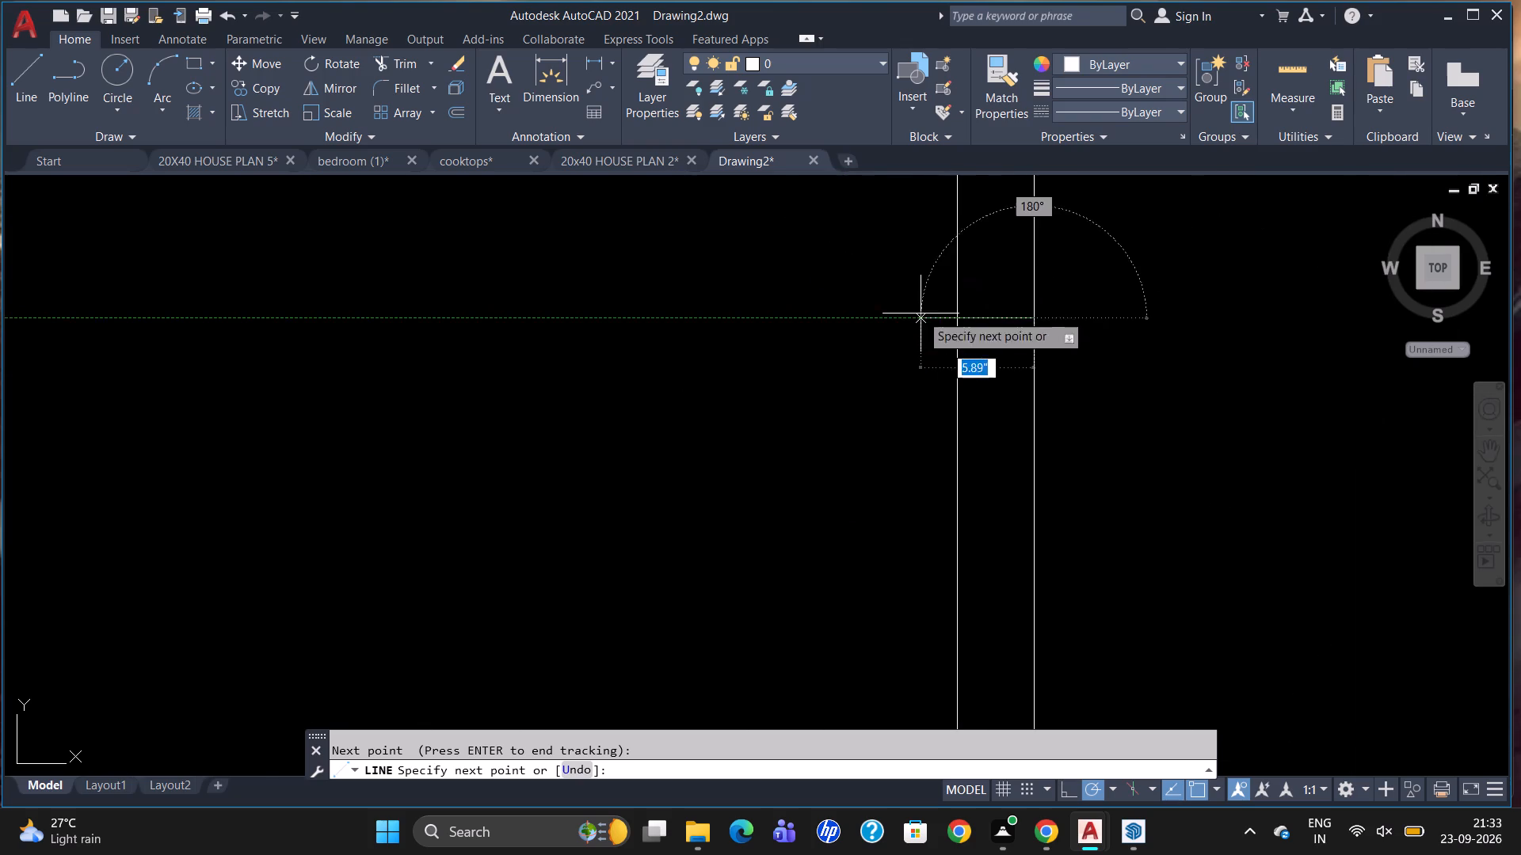
pyautogui.click(961, 318)
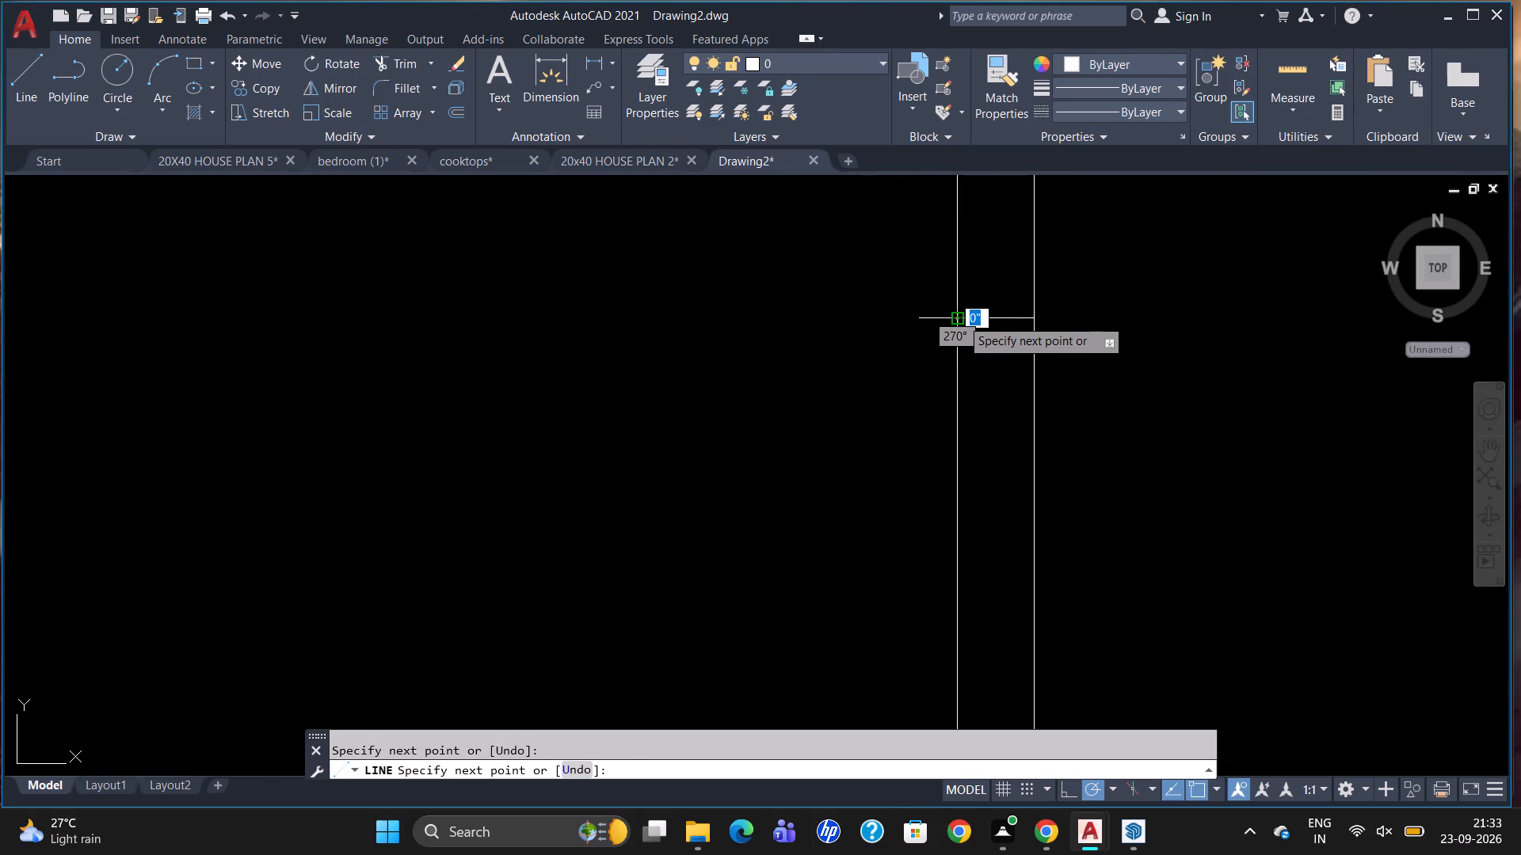
pyautogui.press('Escape')
# Copy the middle room's single door from its hinge end into the upper-left room.
pyautogui.scroll(-4, 974, 337)
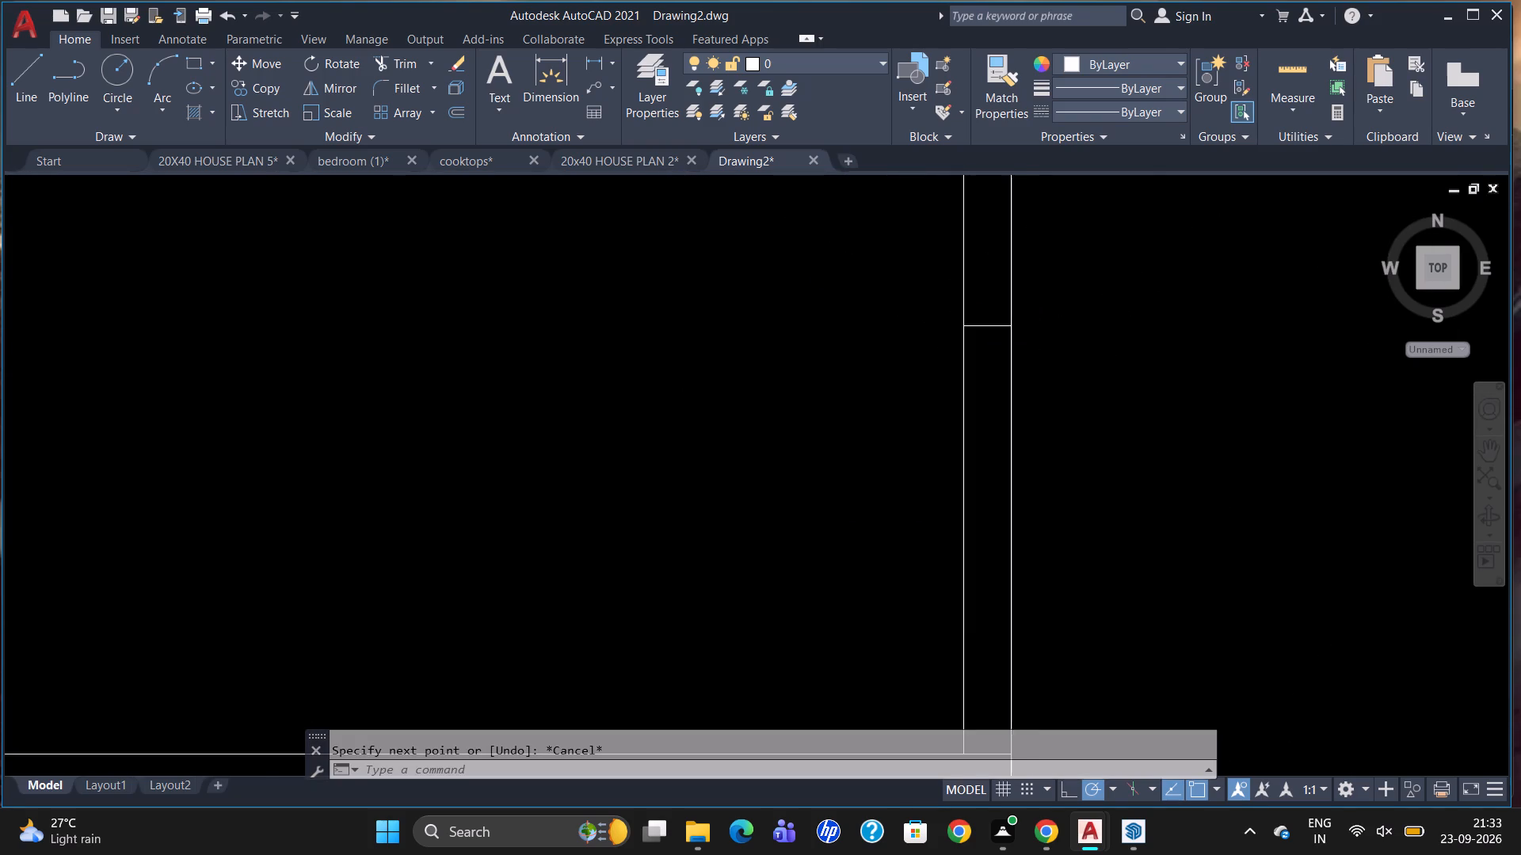
pyautogui.scroll(-2, 941, 344)
pyautogui.moveTo(1027, 346); pyautogui.dragTo(1040, 382)
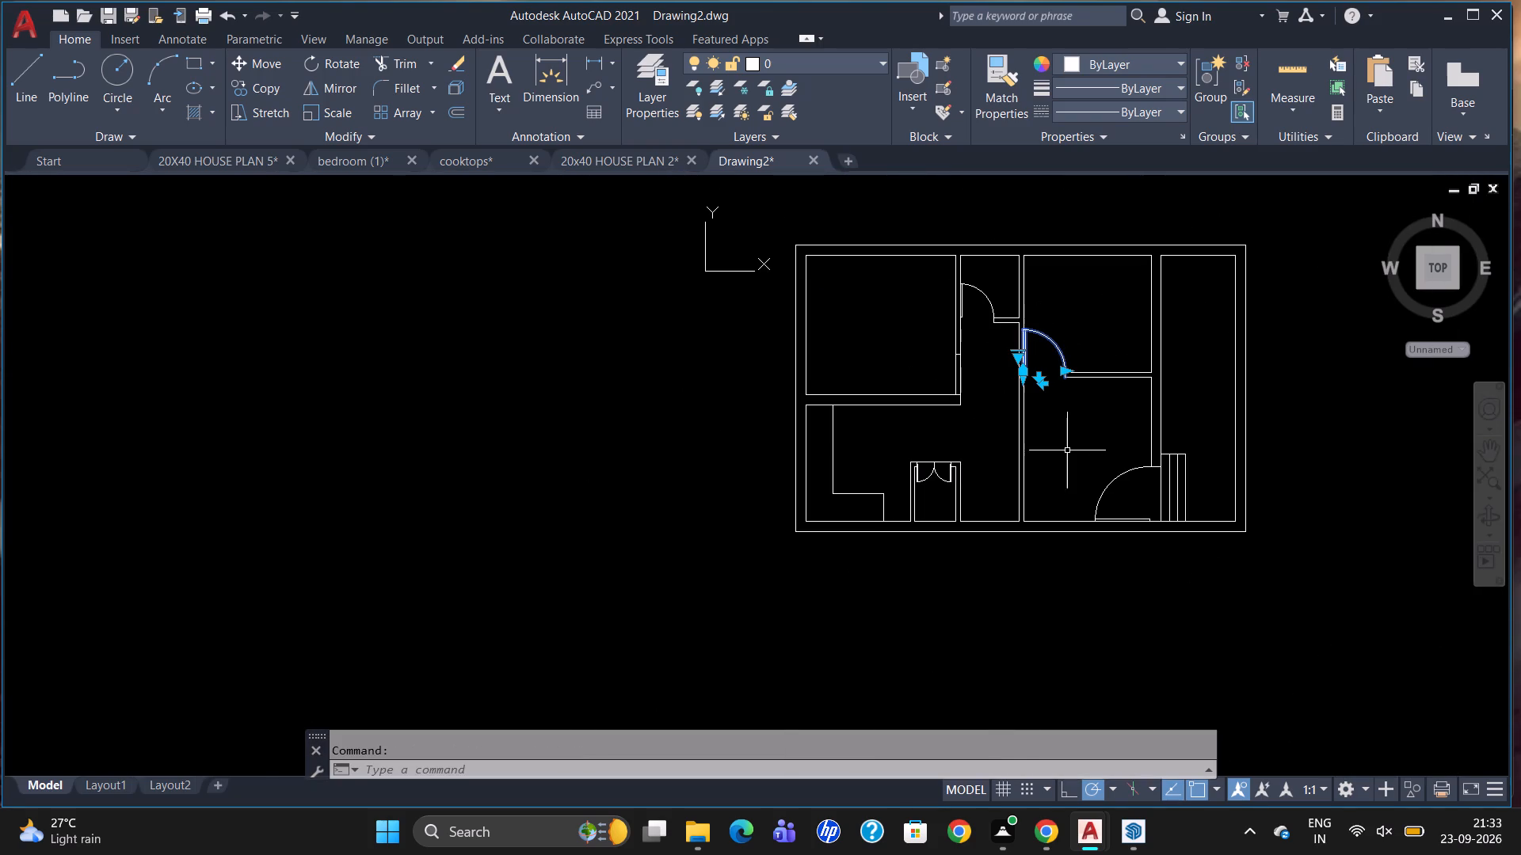
pyautogui.write('CO')
pyautogui.press('Return')
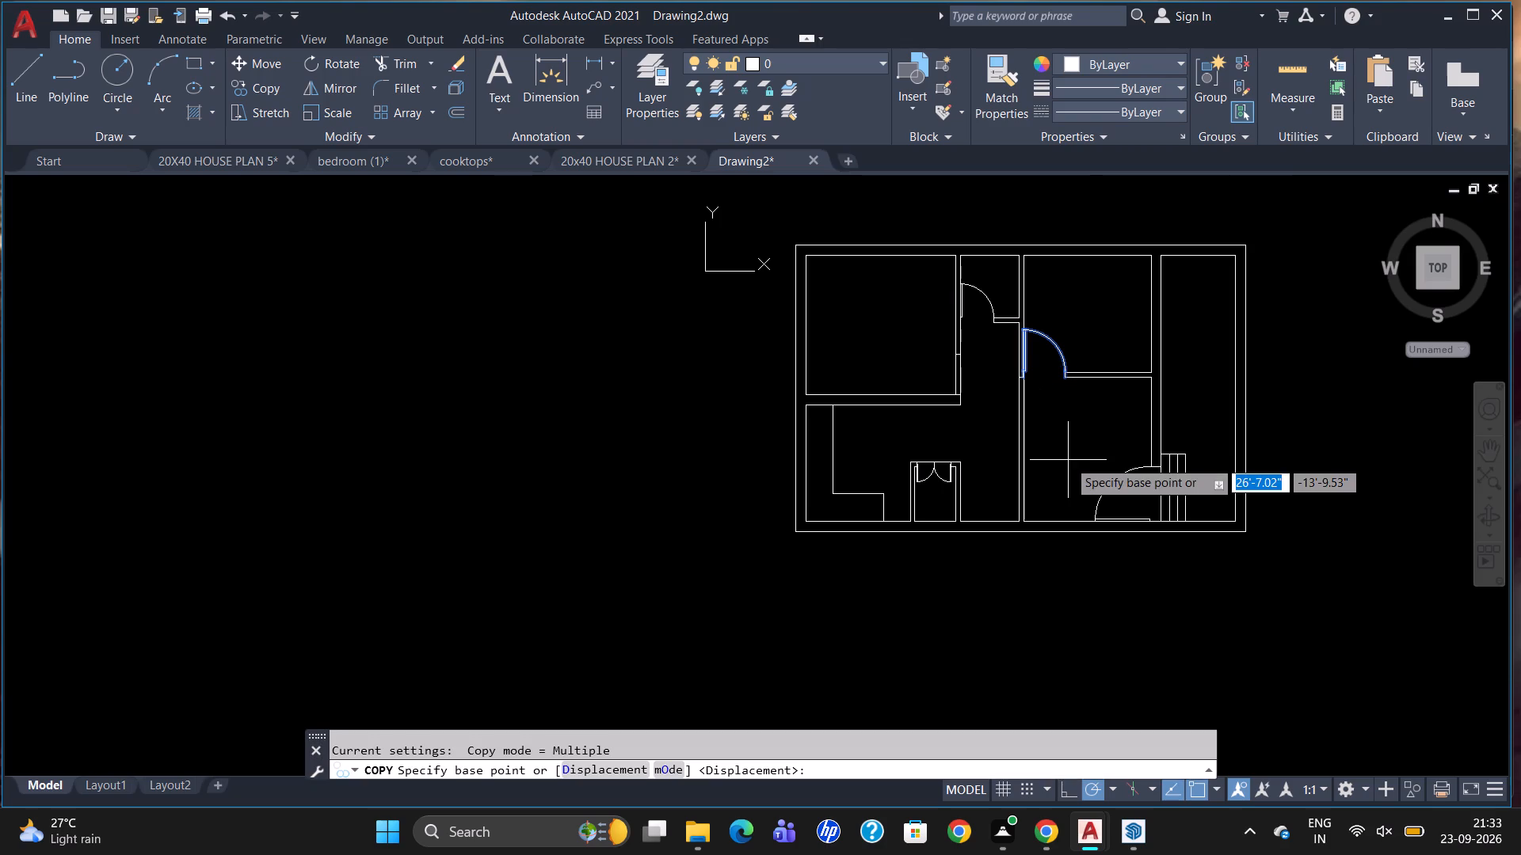
pyautogui.click(1024, 370)
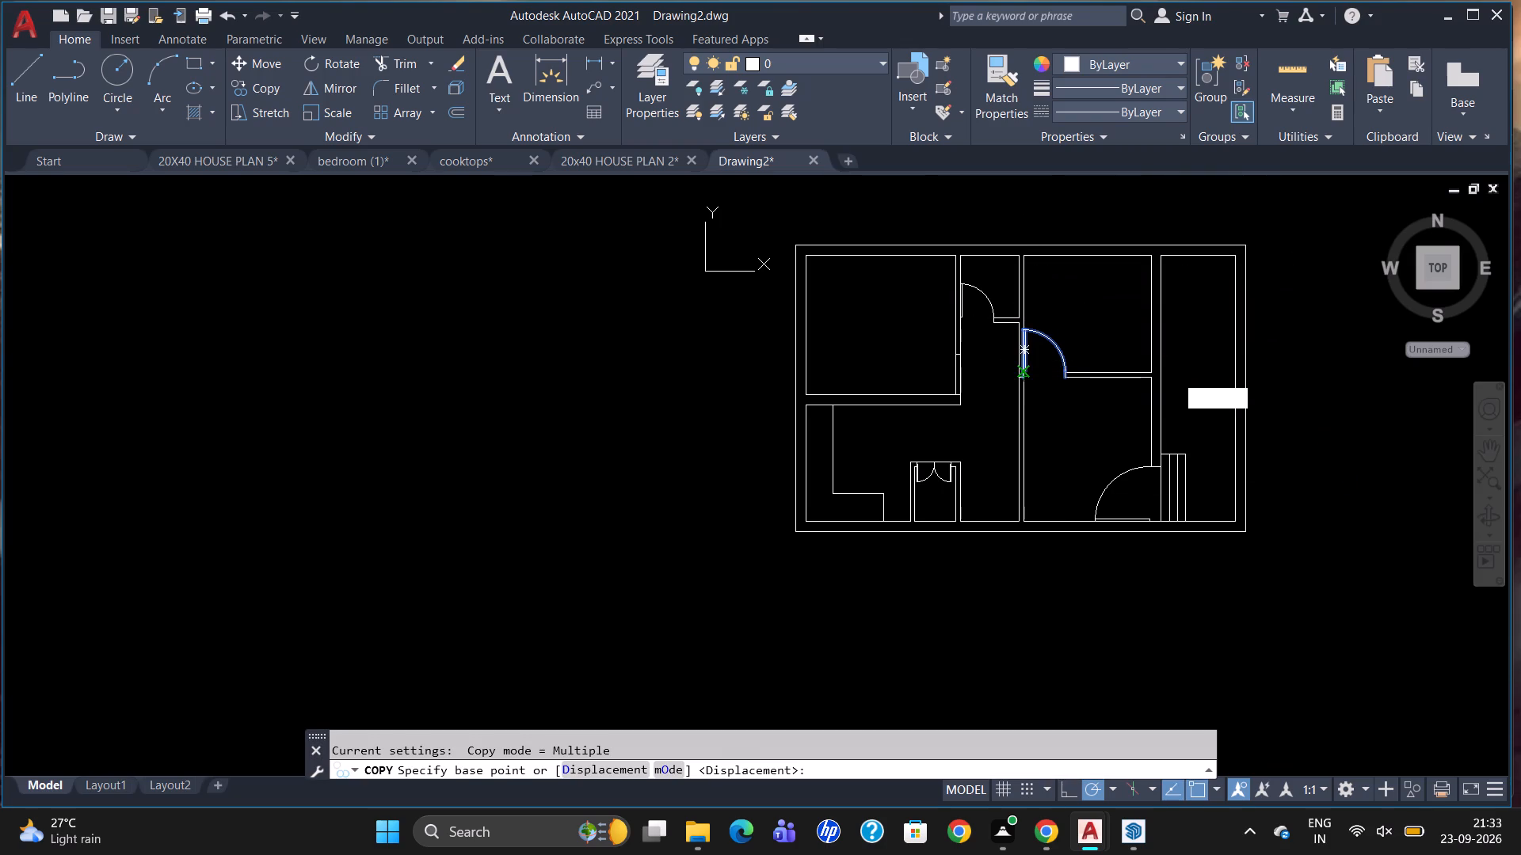
pyautogui.click(871, 357)
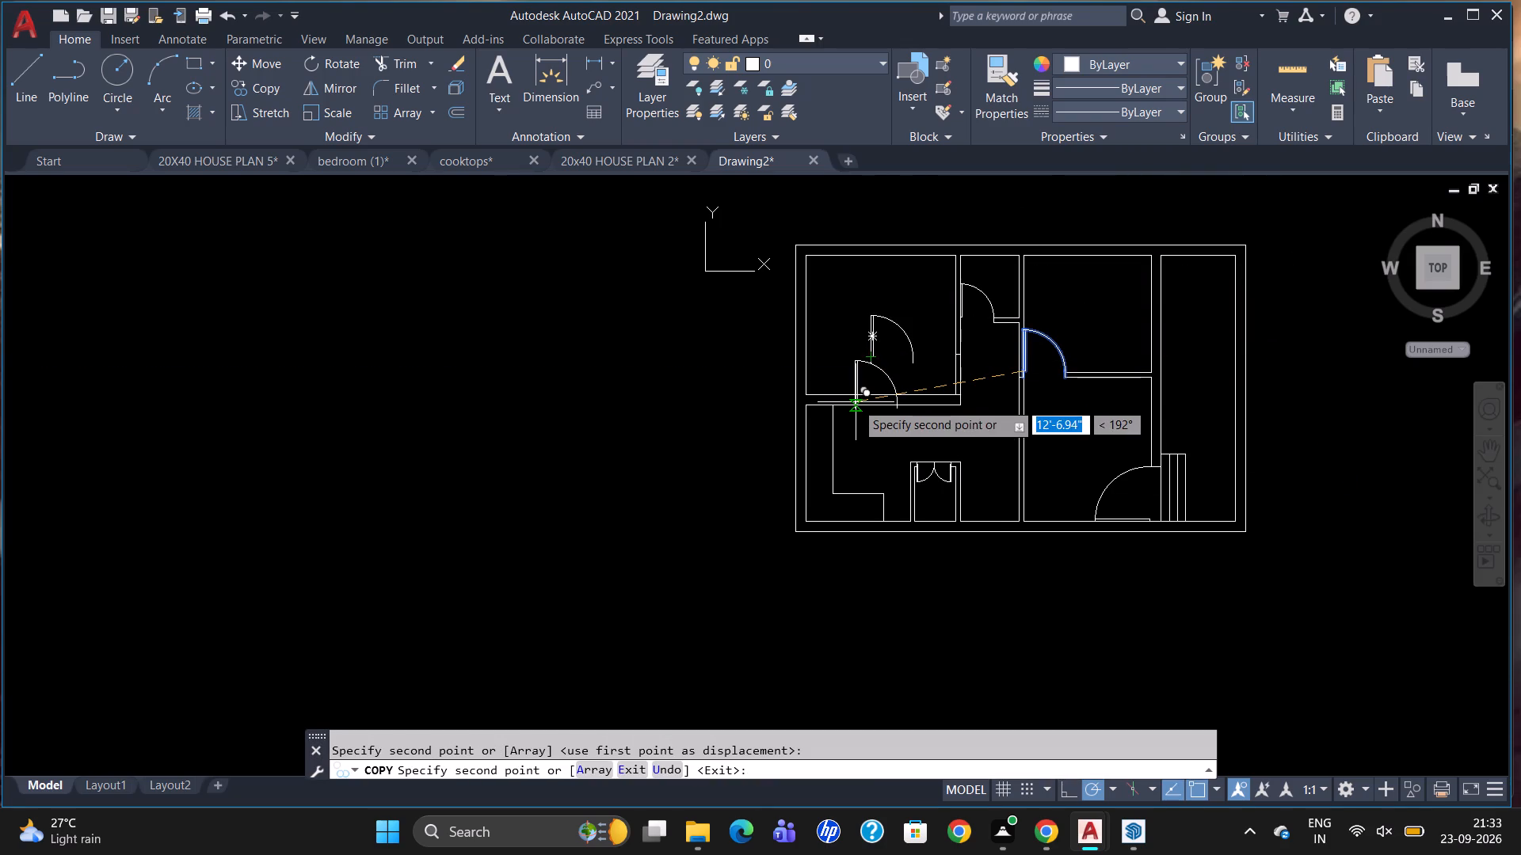
pyautogui.press('Escape')
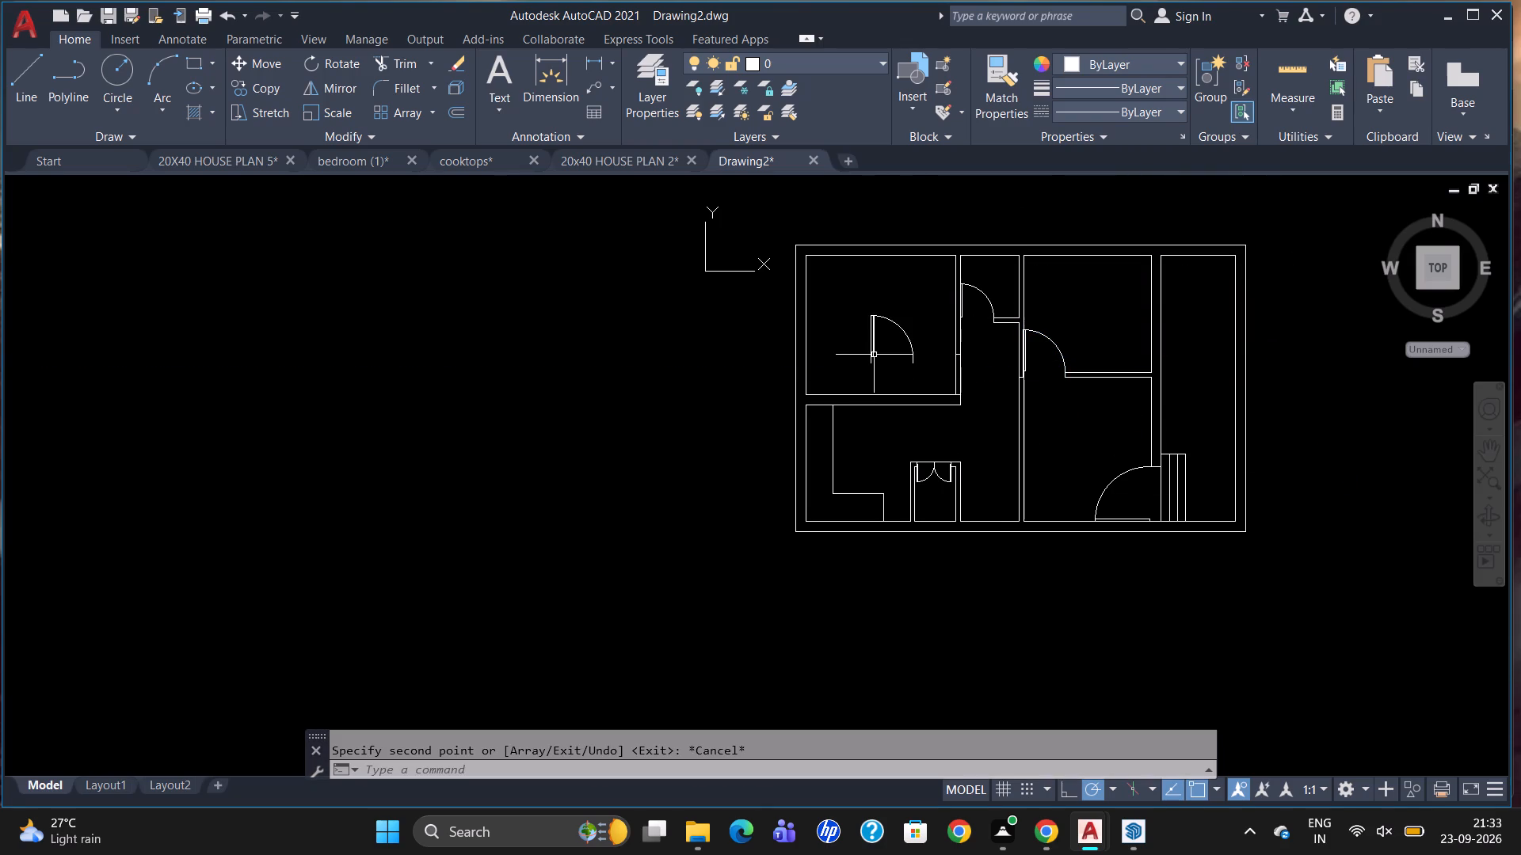
# Rotate the copied door 90° about its hinge end.
pyautogui.click(874, 355)
pyautogui.write('RO')
pyautogui.press('Return')
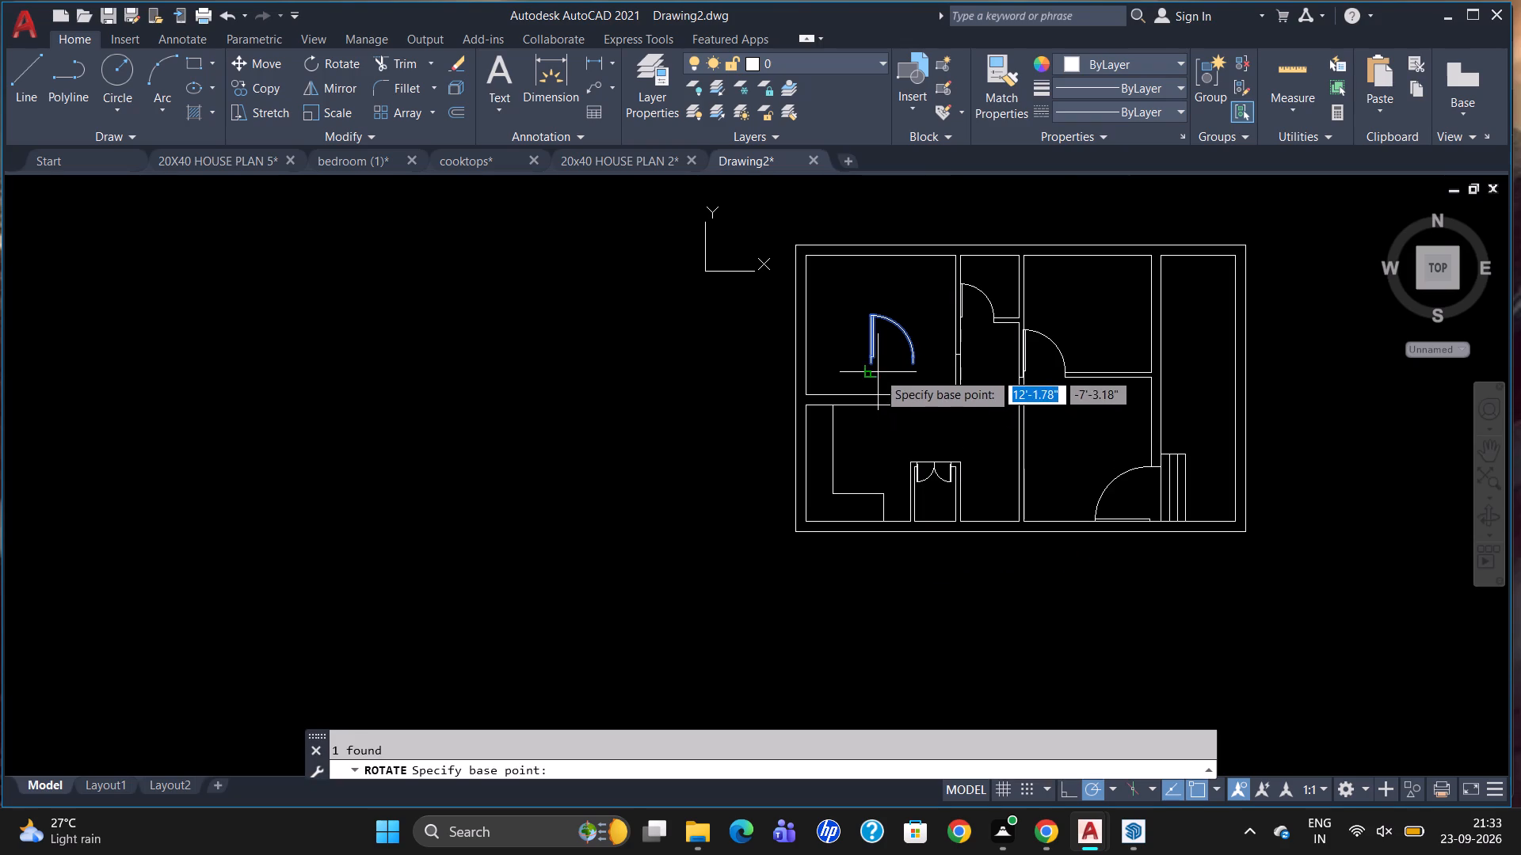
pyautogui.click(874, 363)
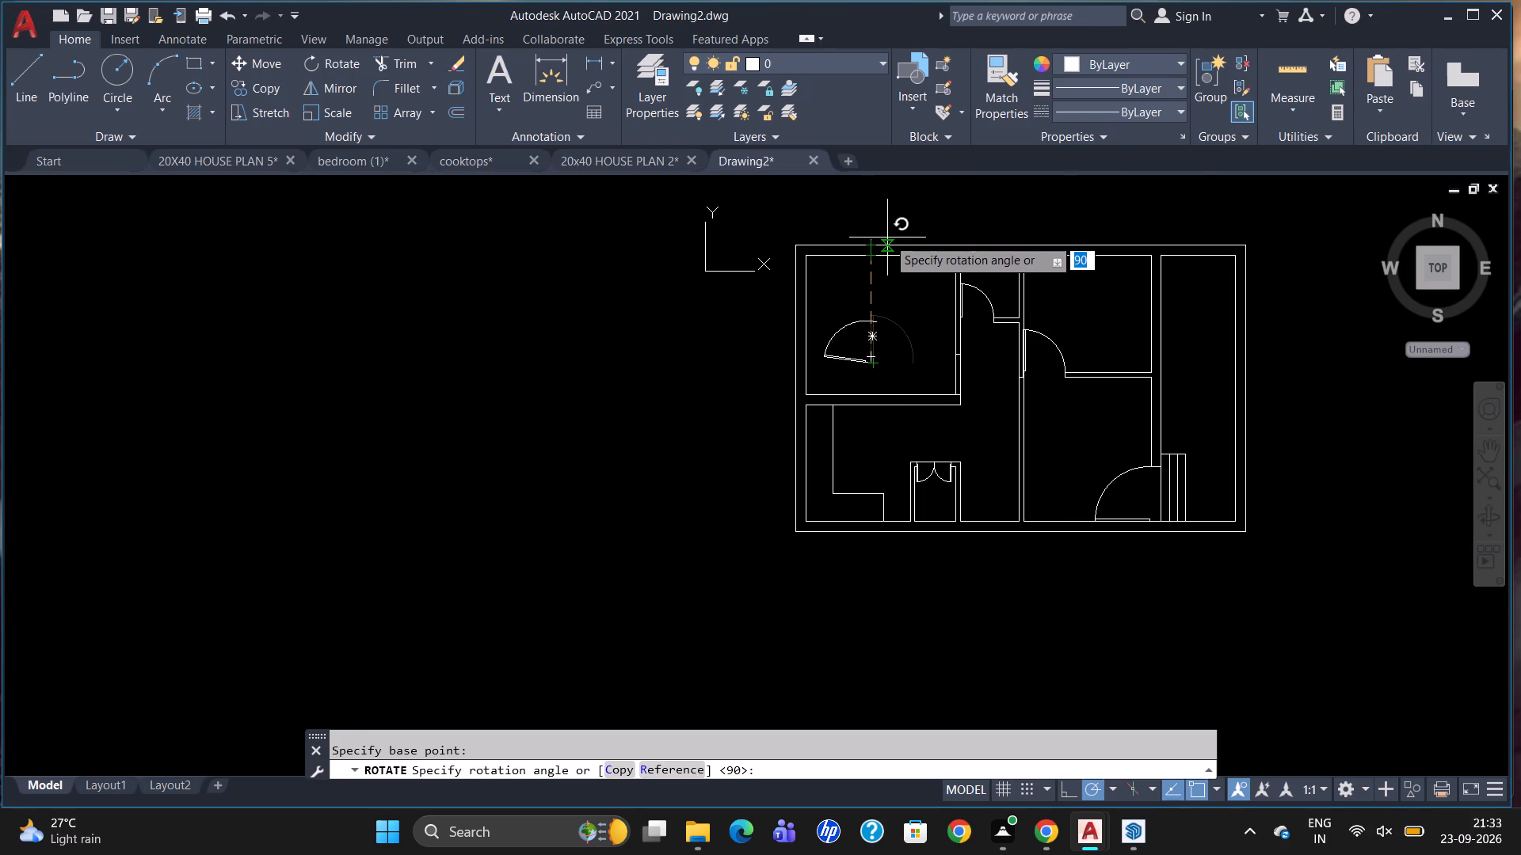
pyautogui.click(875, 234)
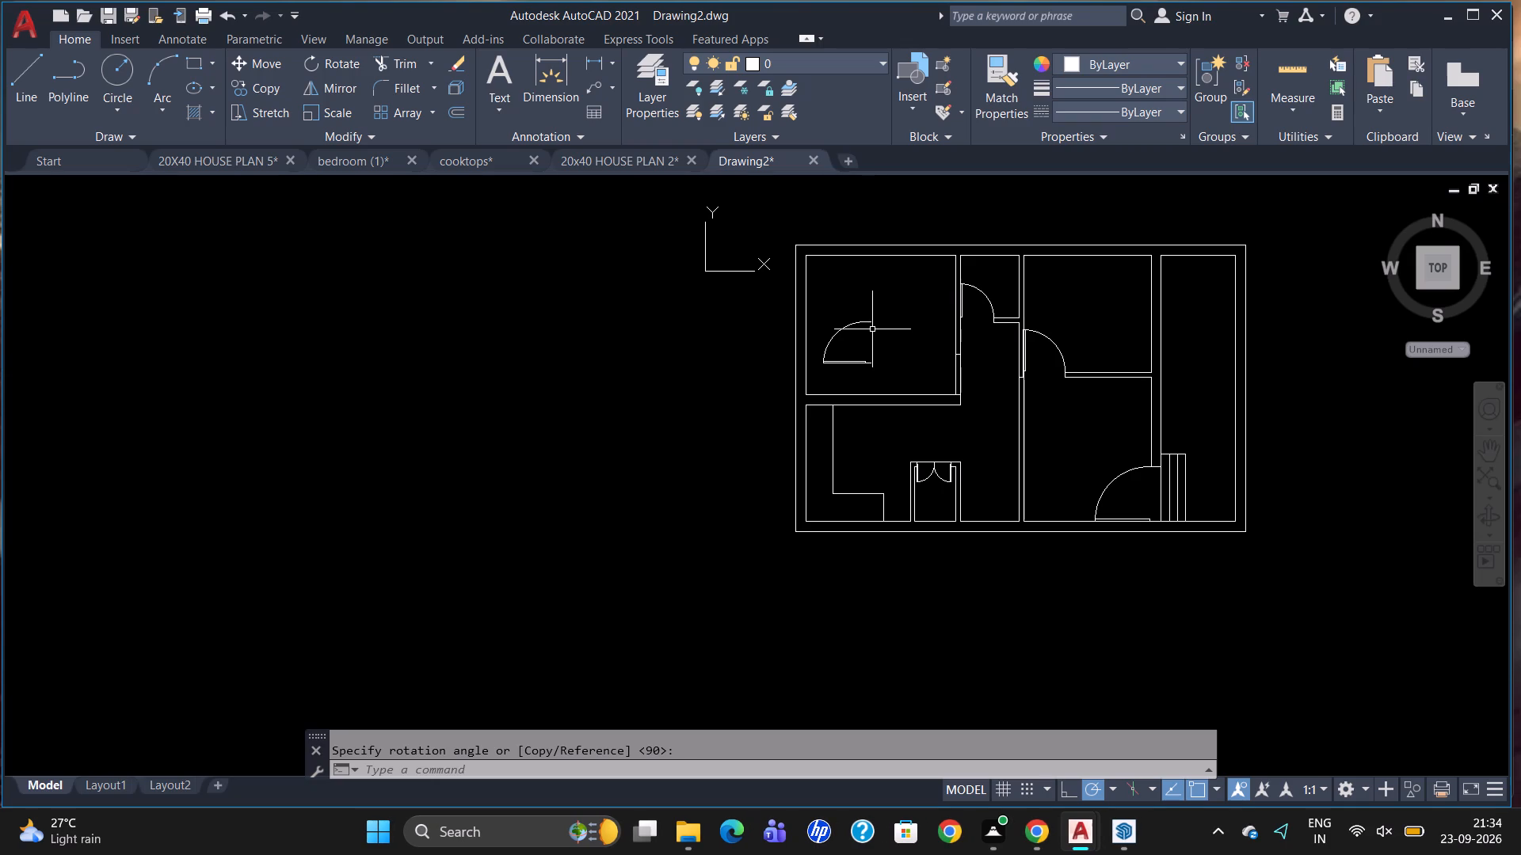
# Move the rotated door by its hinge end to the upper-left room's lower-right corner, against the partition opening.
pyautogui.scroll(1, 875, 375)
pyautogui.click(867, 359)
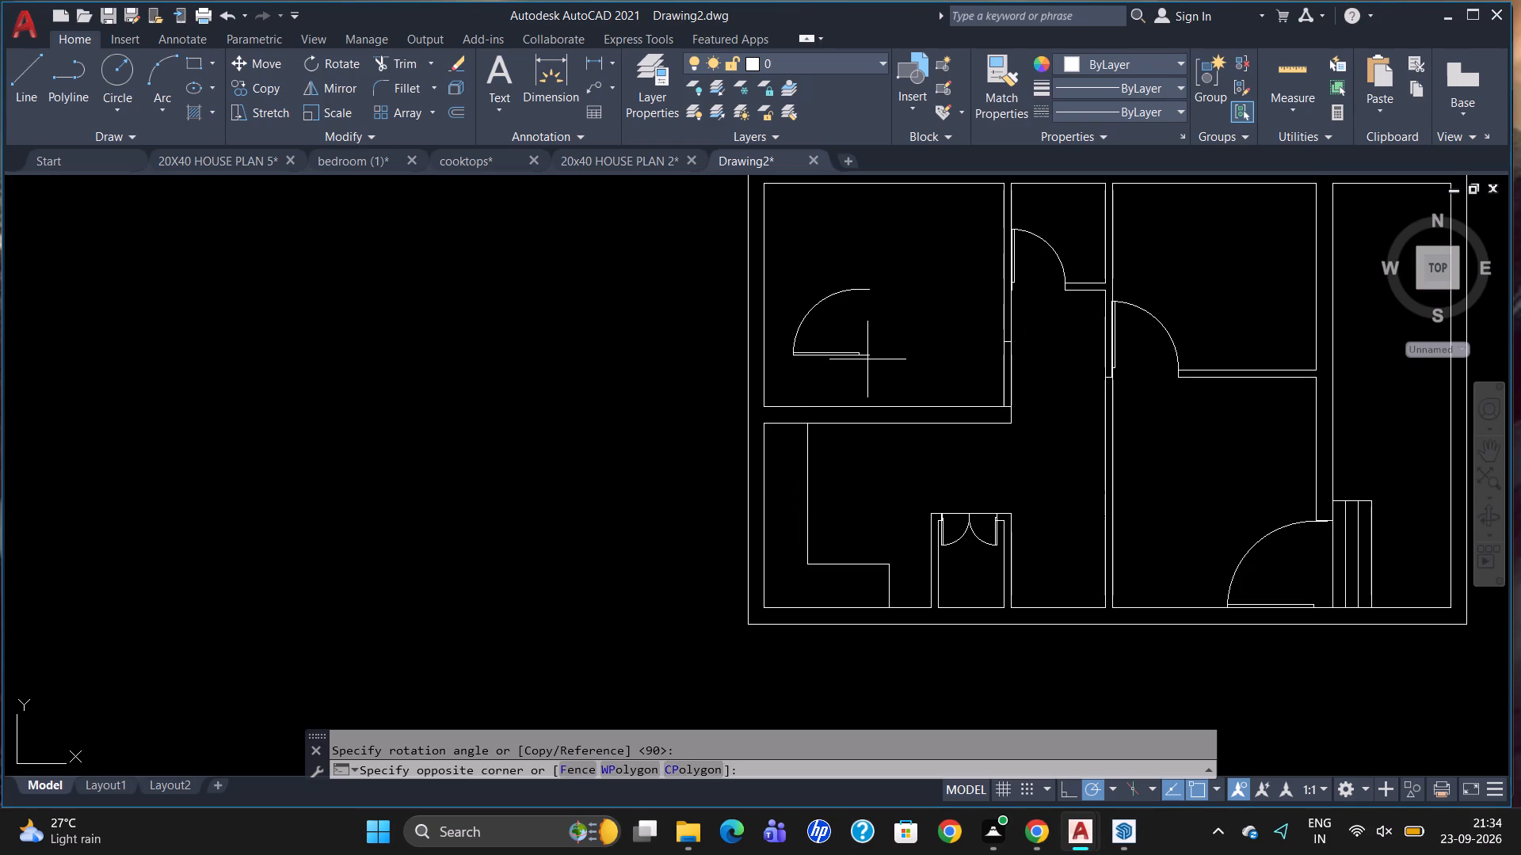
pyautogui.click(860, 352)
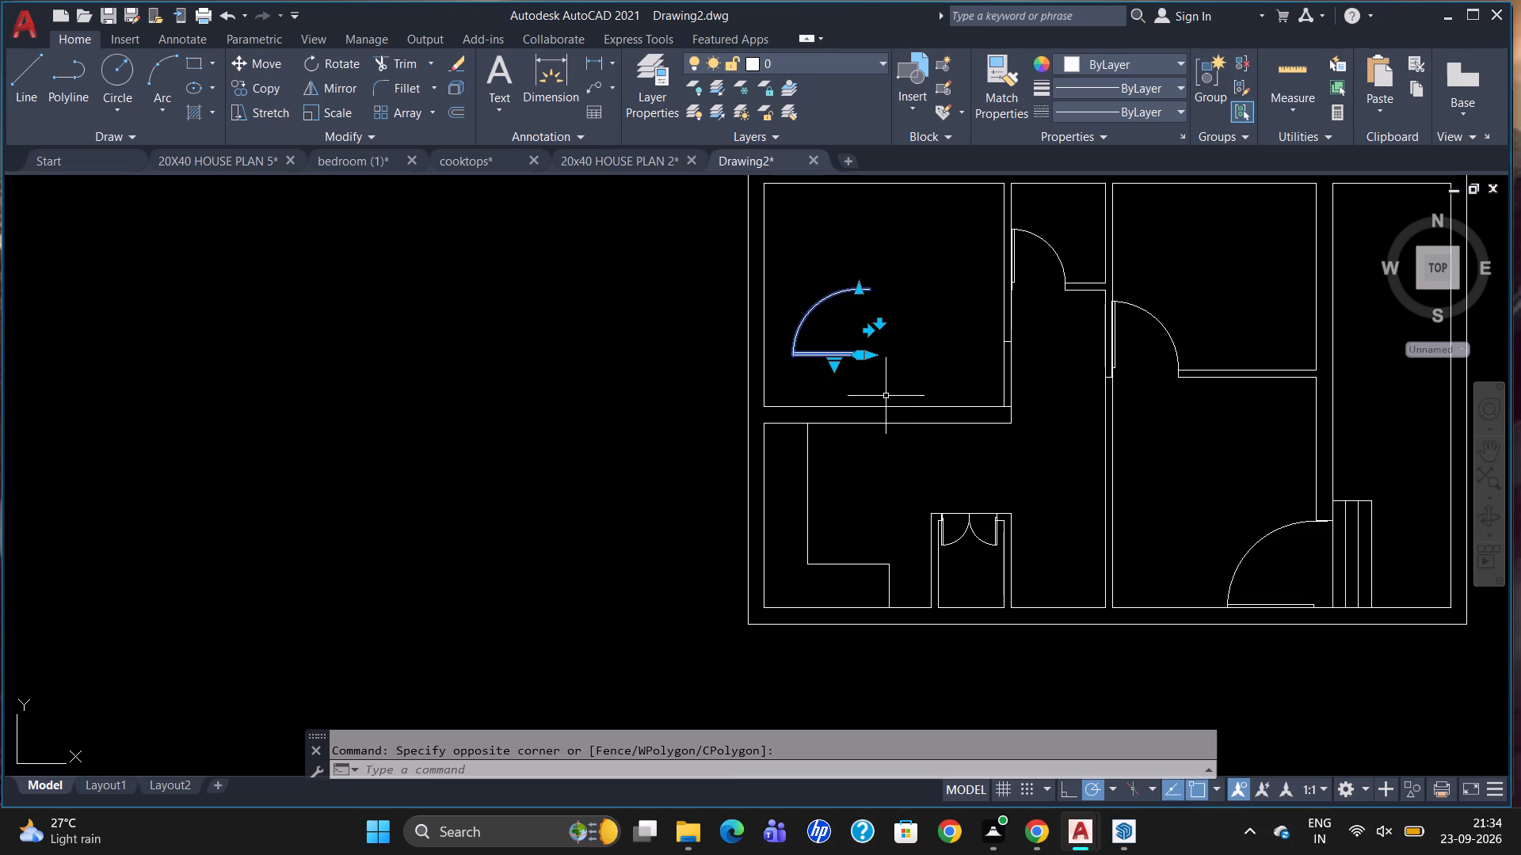
pyautogui.press('m')
pyautogui.press('Return')
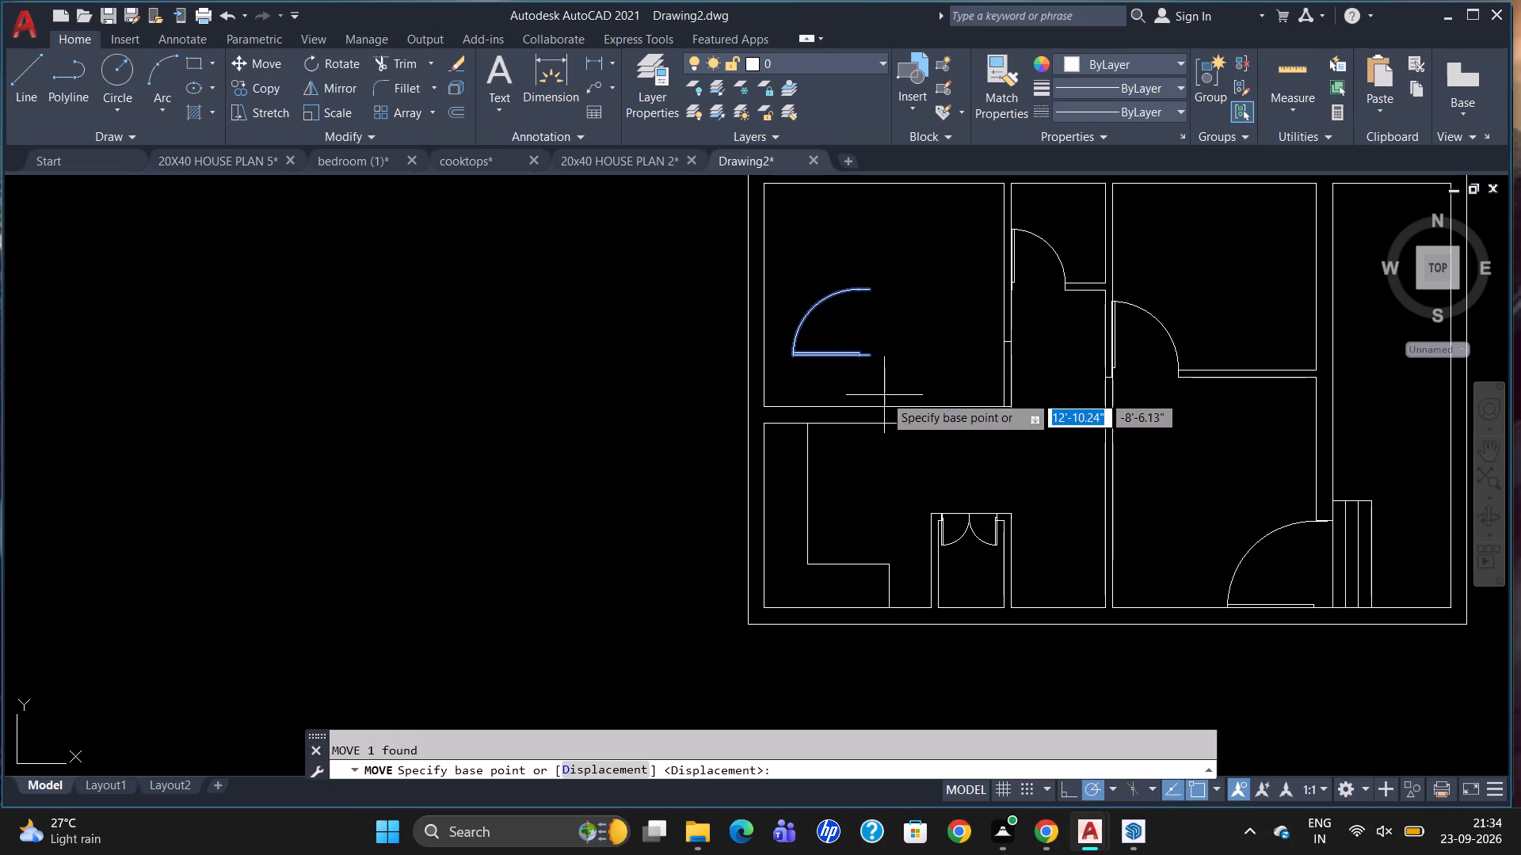
pyautogui.click(867, 356)
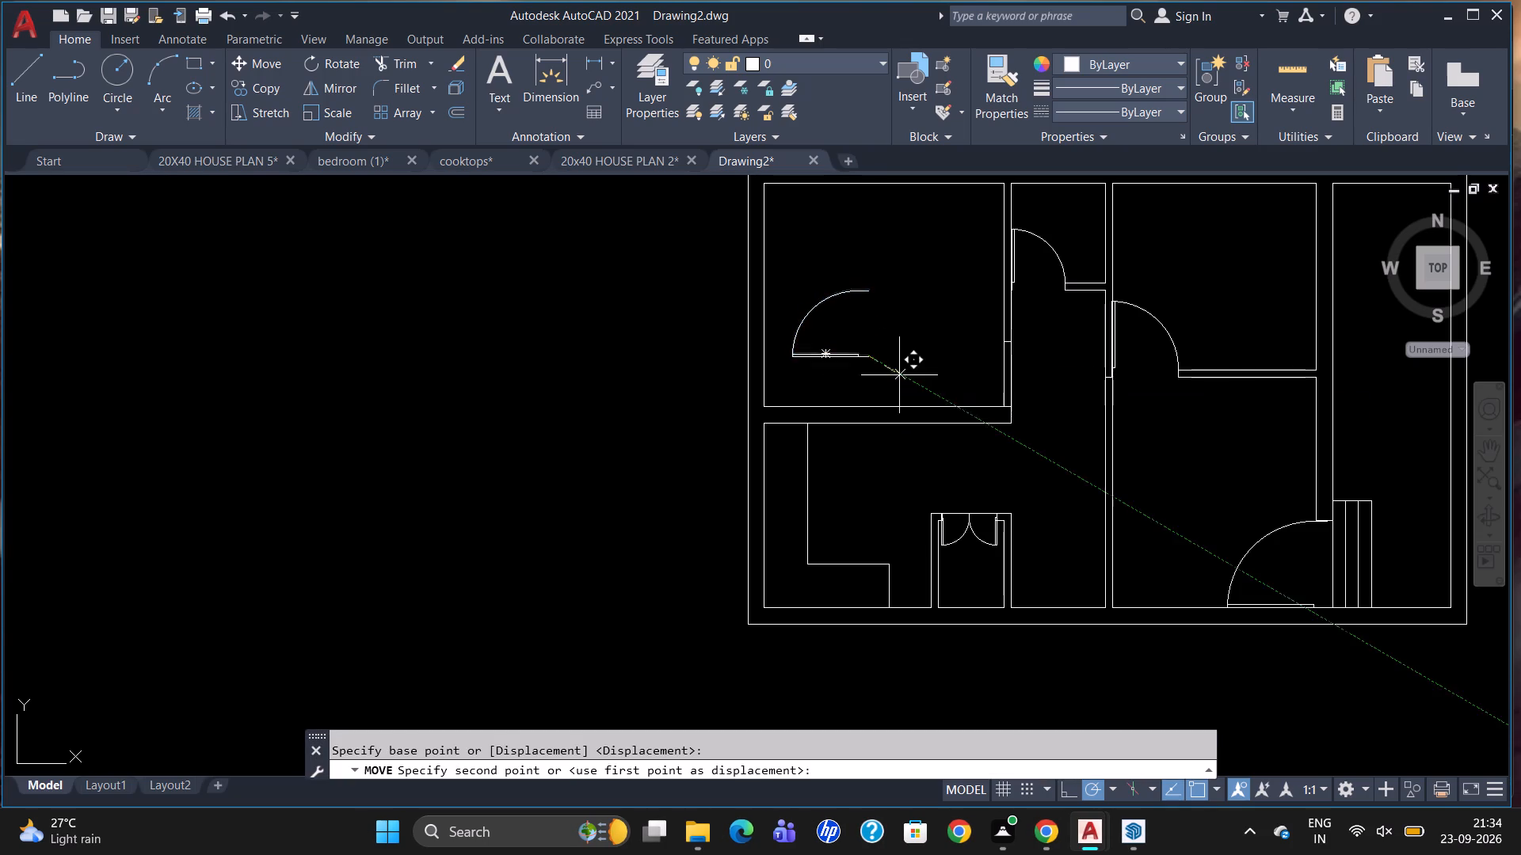
pyautogui.scroll(6, 1014, 397)
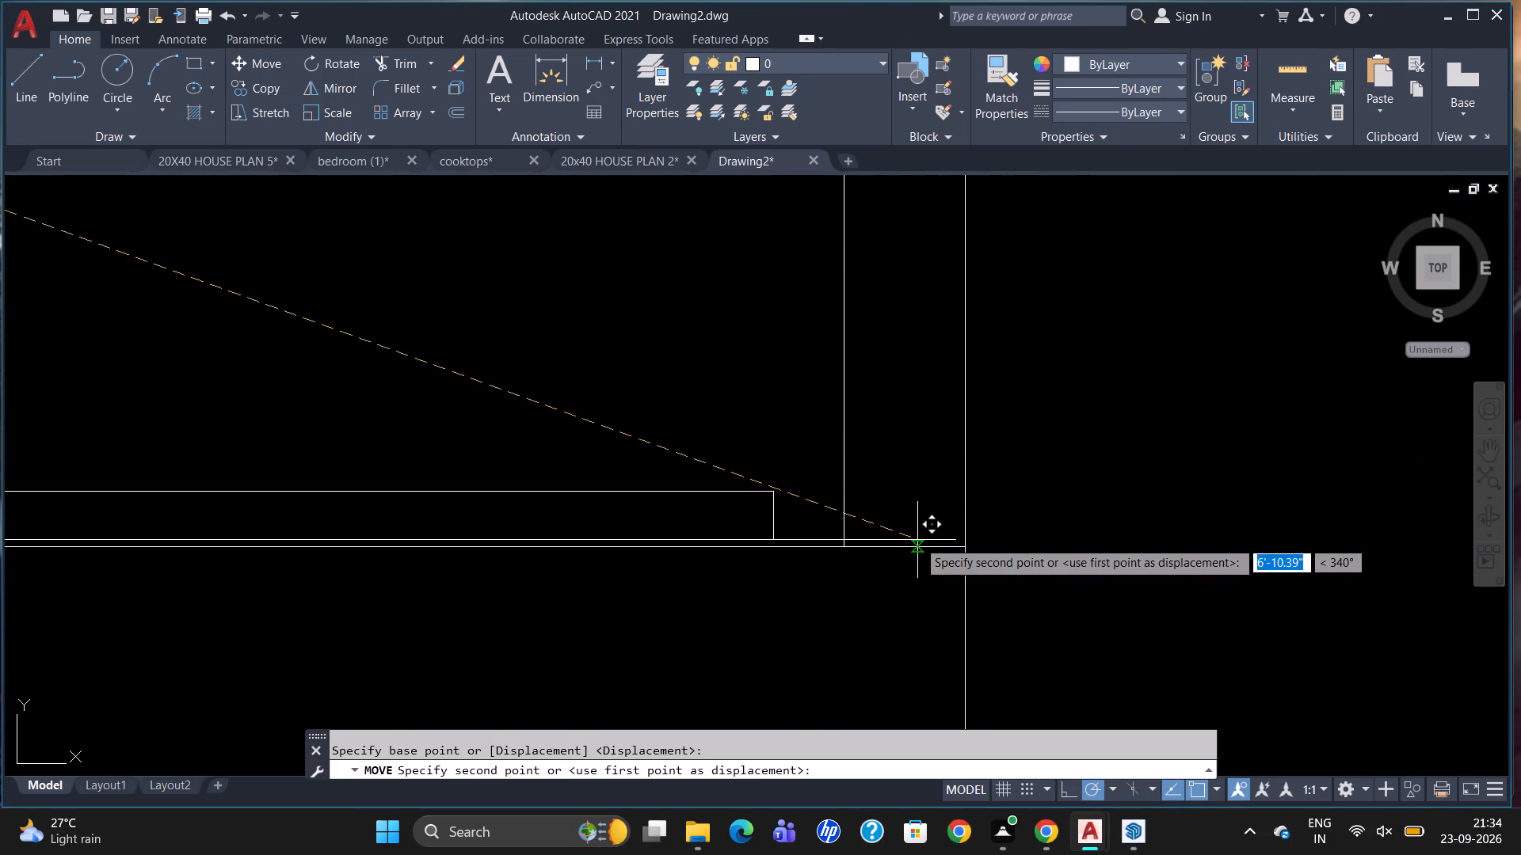
pyautogui.click(957, 547)
pyautogui.scroll(-2, 829, 558)
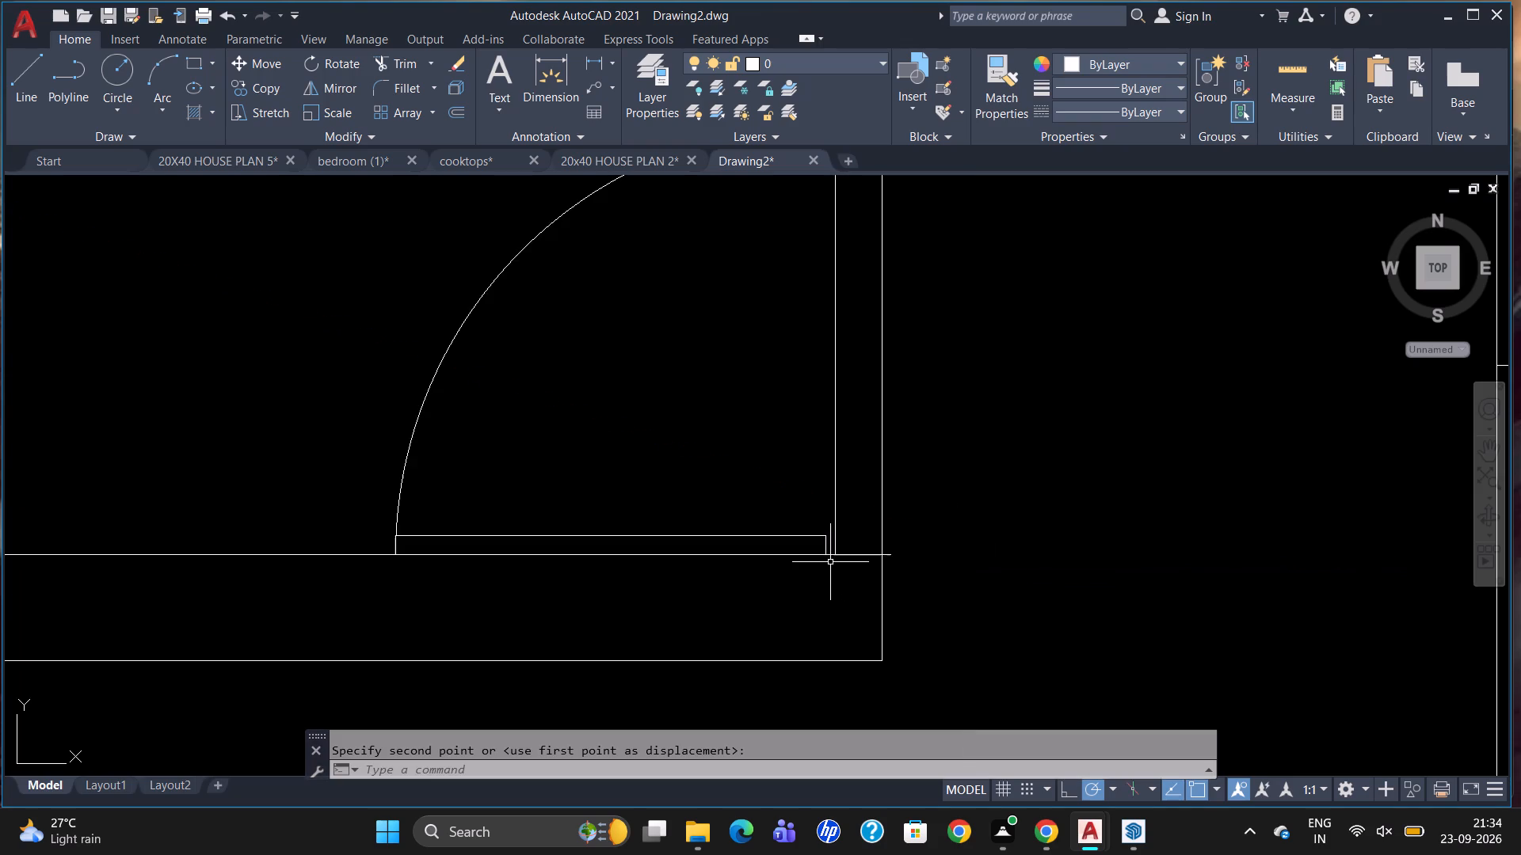
# Move the upper-left room's door by its lower-right end to the partition's outer face at the horizontal wall.
pyautogui.click(818, 535)
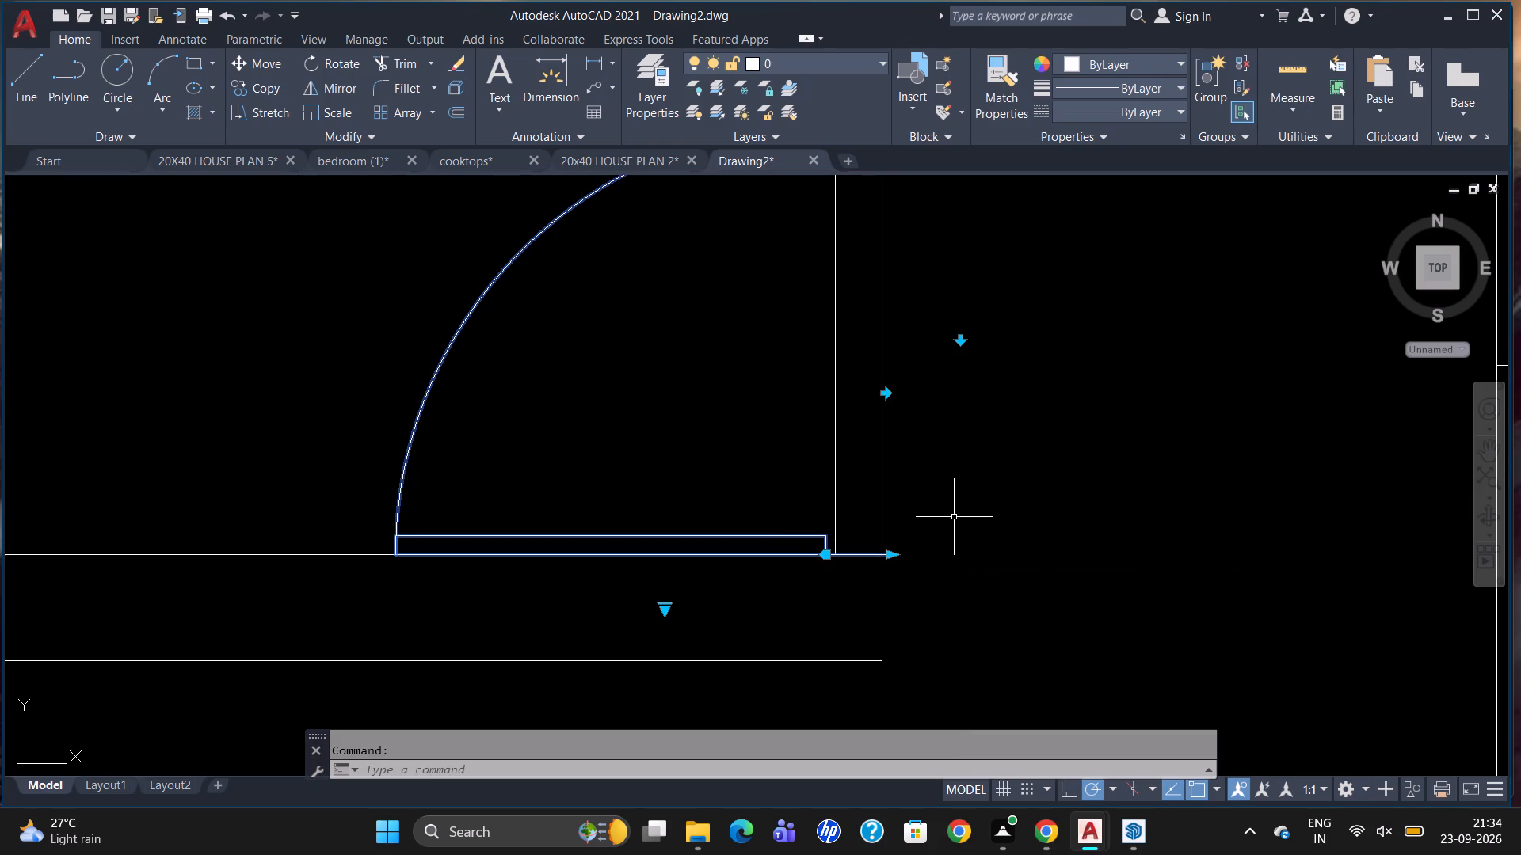
pyautogui.press('m')
pyautogui.press('Return')
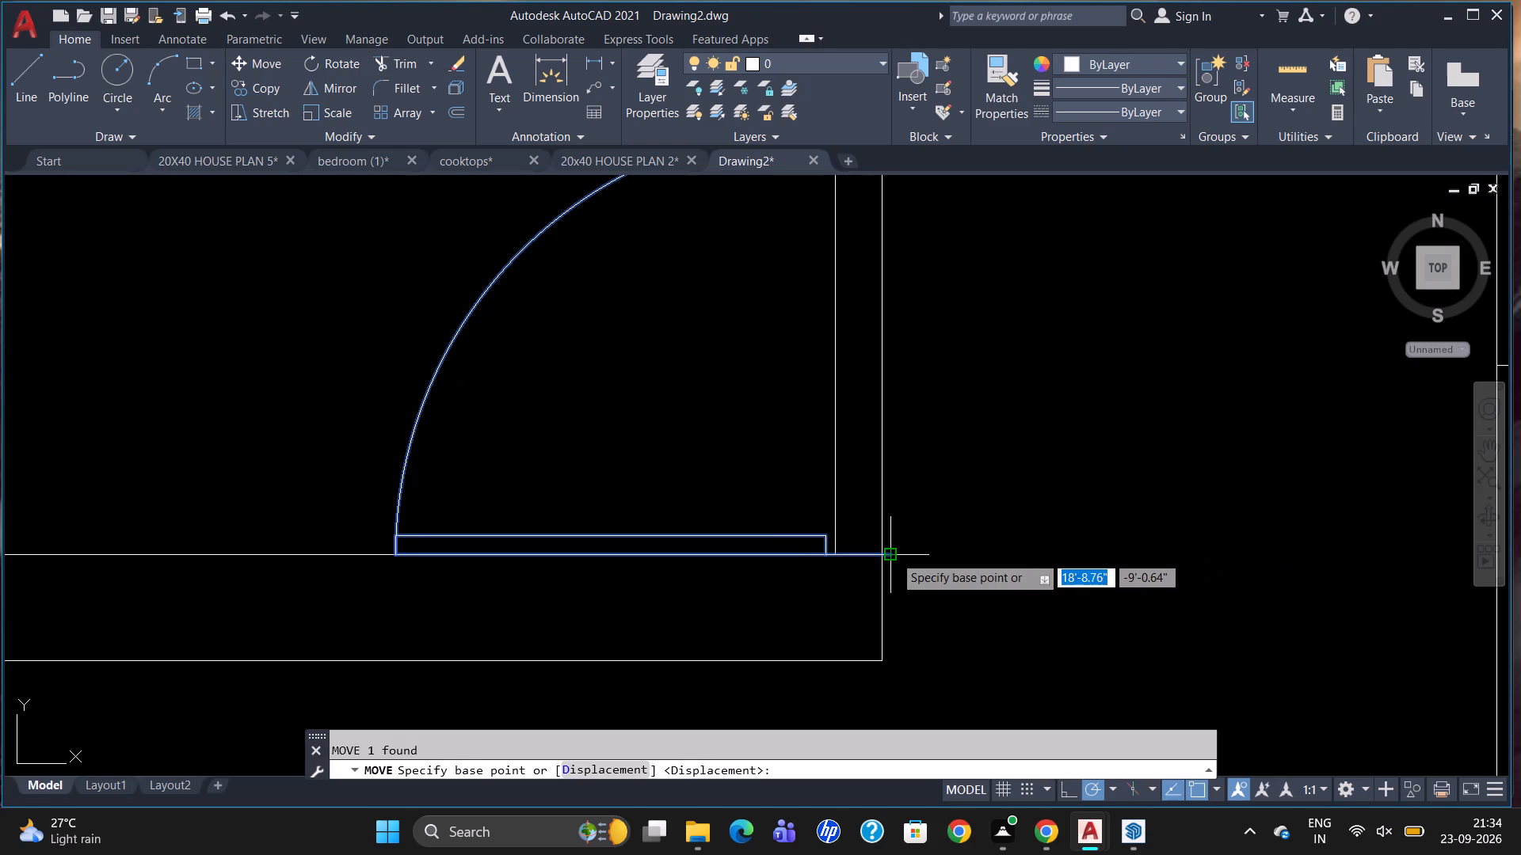
pyautogui.click(893, 555)
pyautogui.click(878, 554)
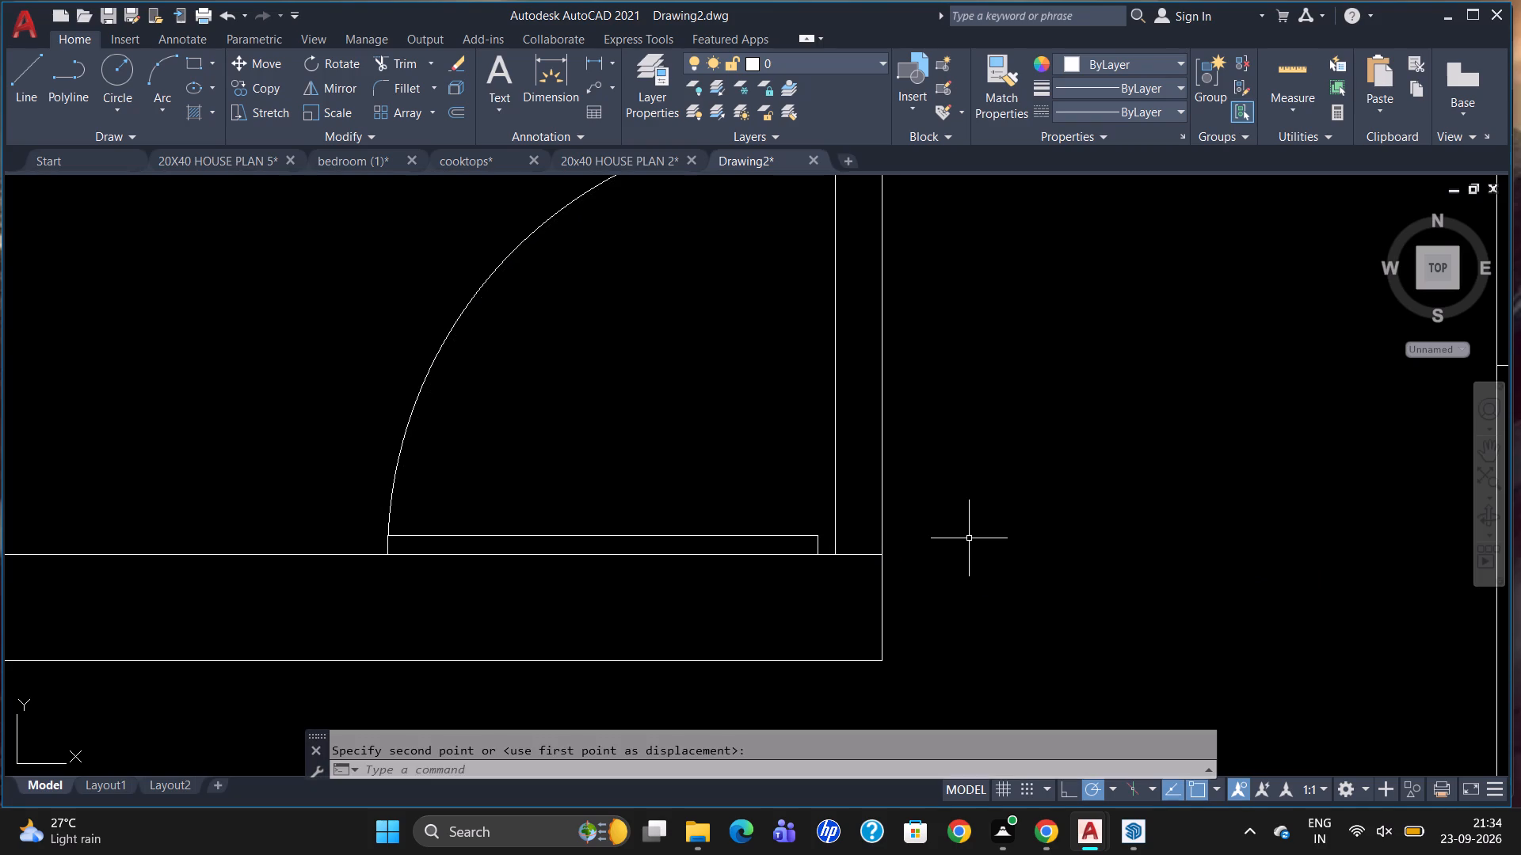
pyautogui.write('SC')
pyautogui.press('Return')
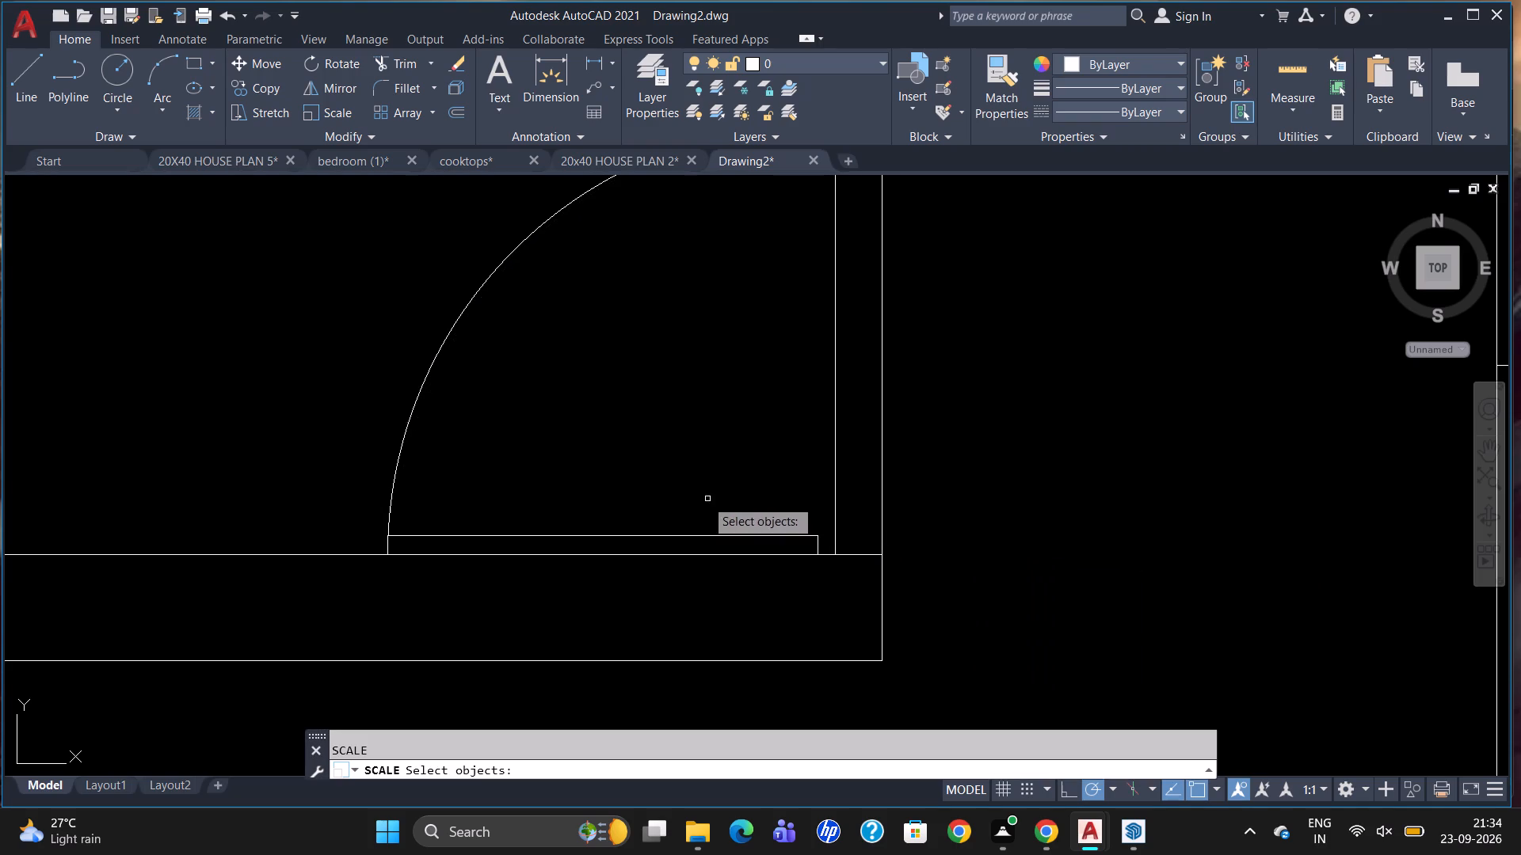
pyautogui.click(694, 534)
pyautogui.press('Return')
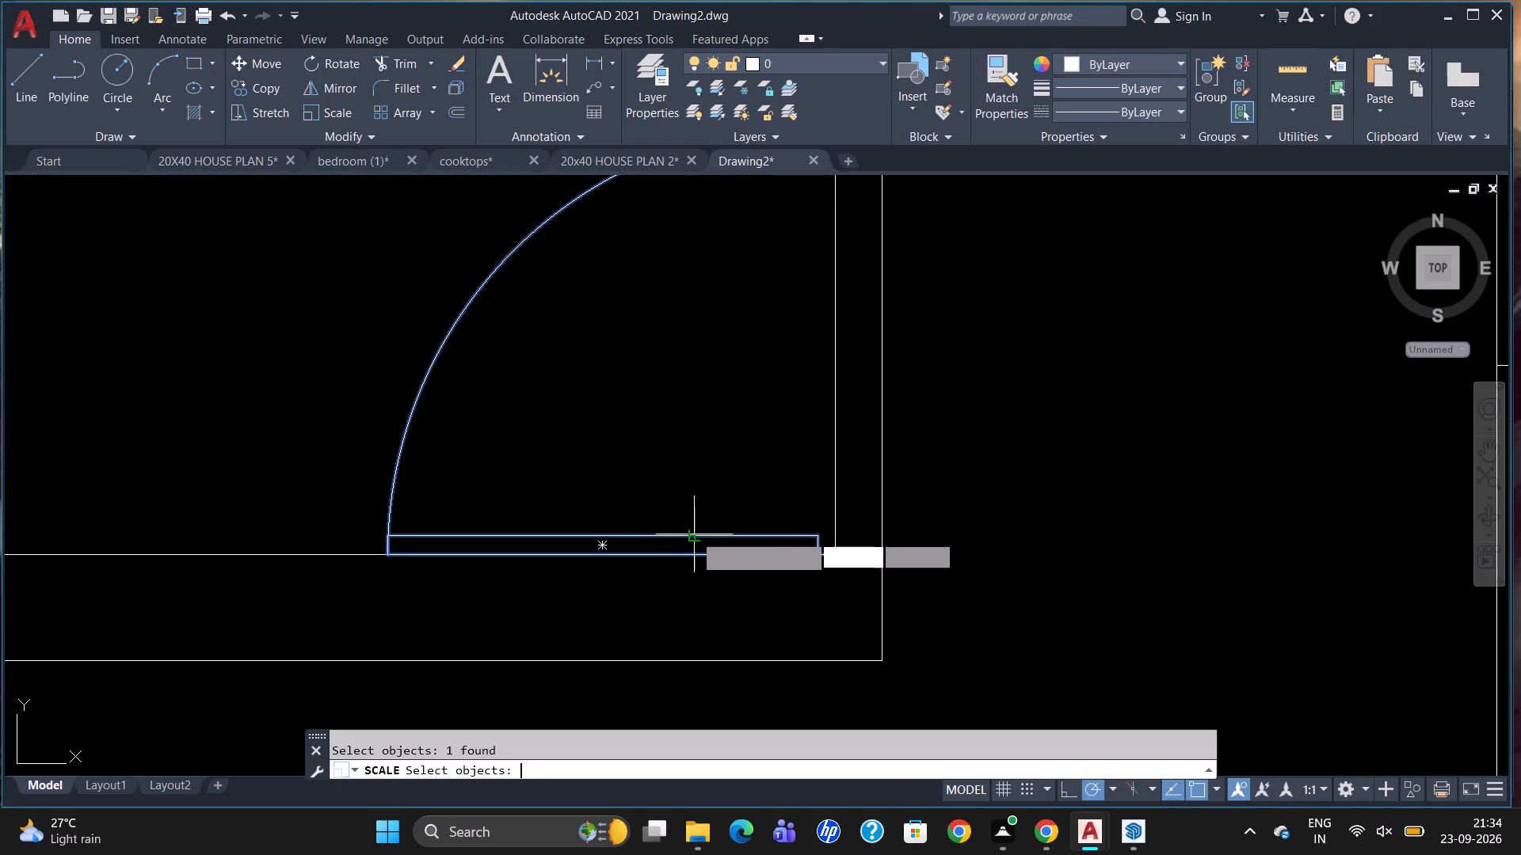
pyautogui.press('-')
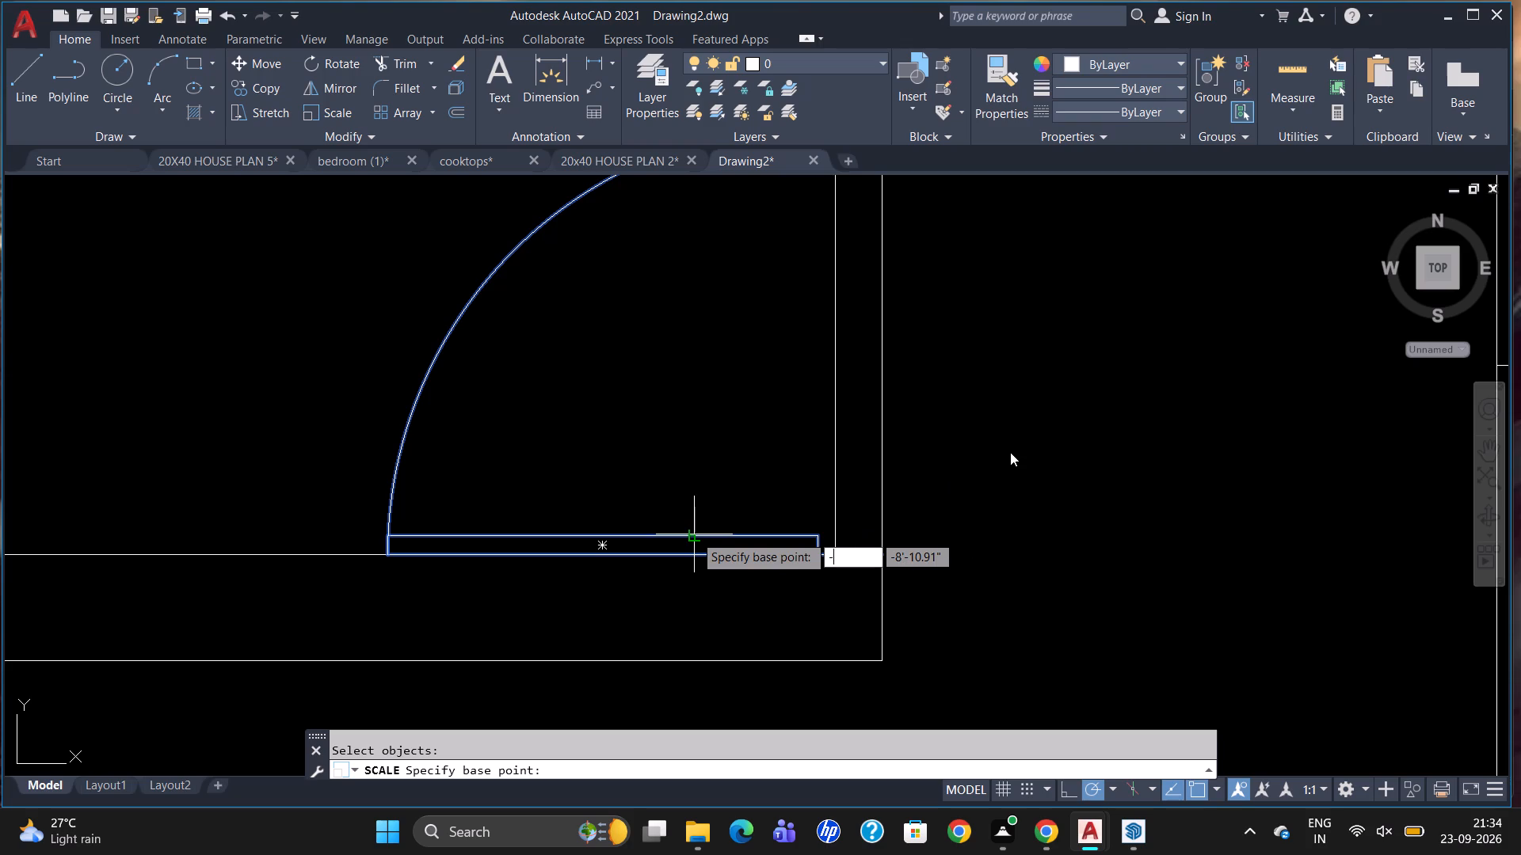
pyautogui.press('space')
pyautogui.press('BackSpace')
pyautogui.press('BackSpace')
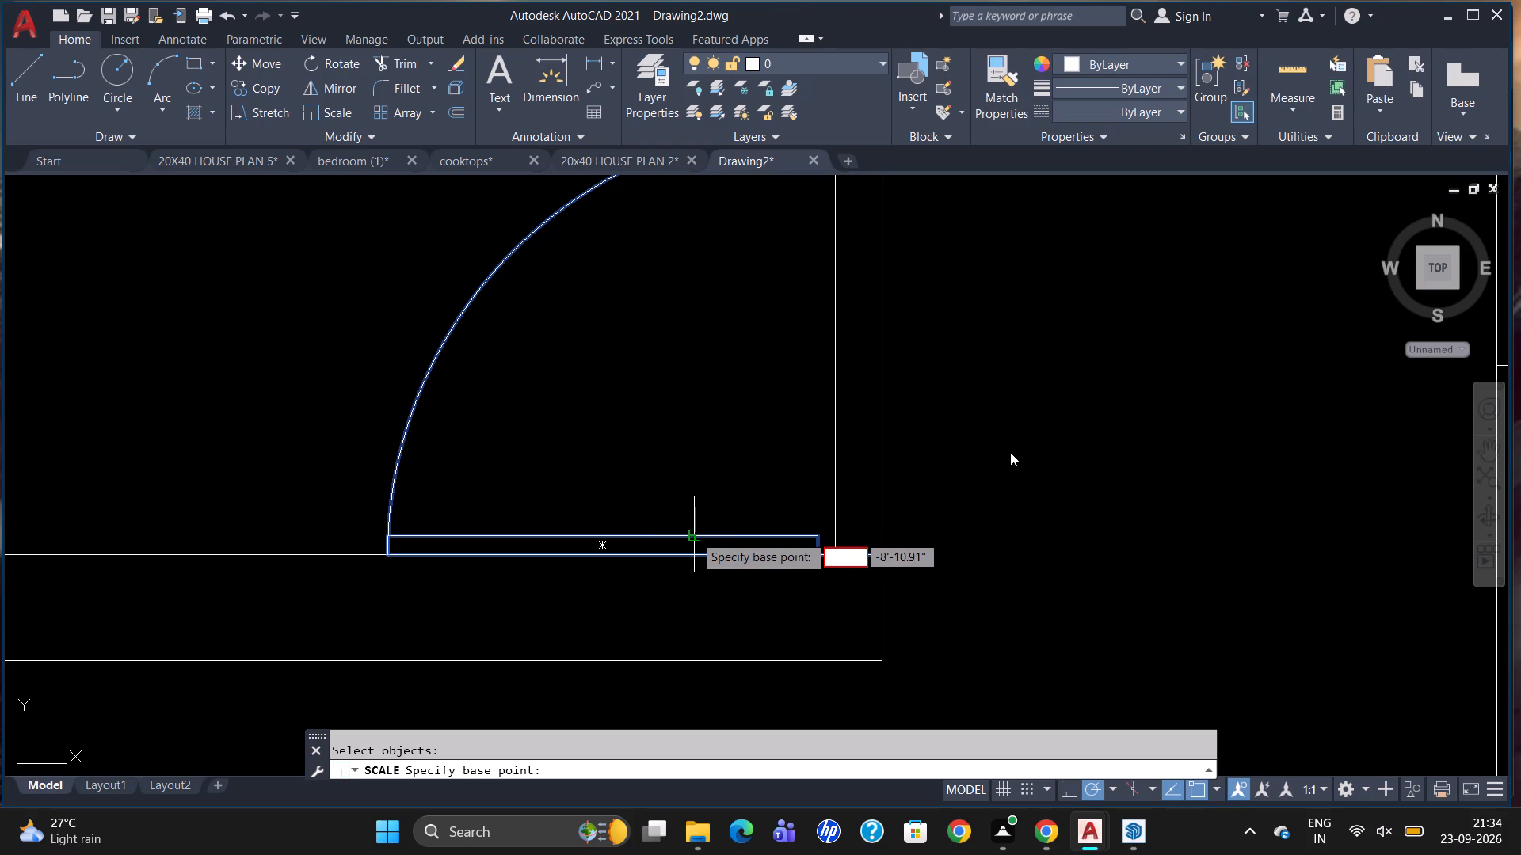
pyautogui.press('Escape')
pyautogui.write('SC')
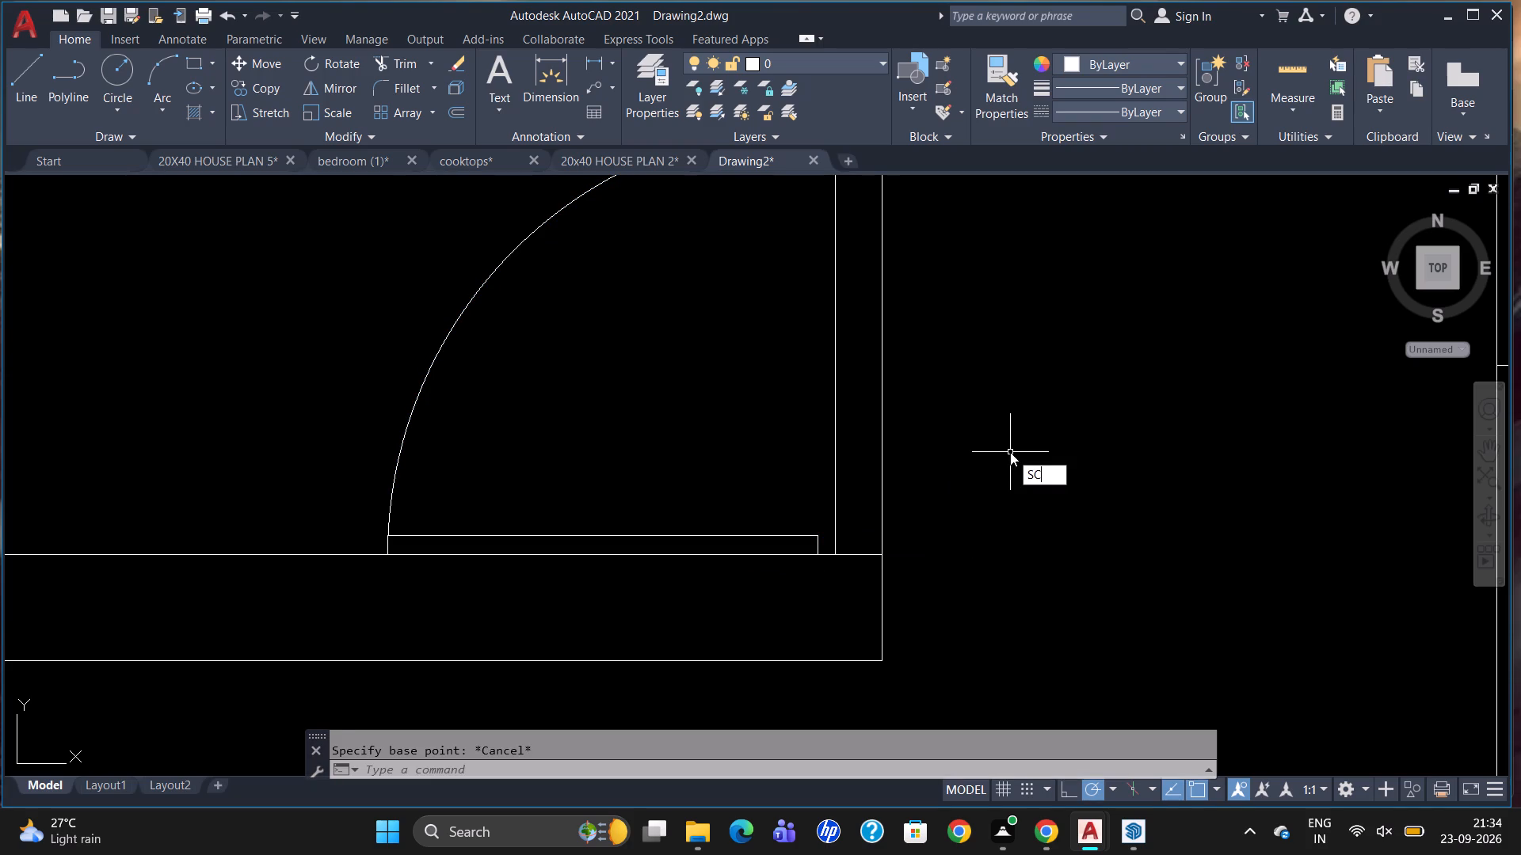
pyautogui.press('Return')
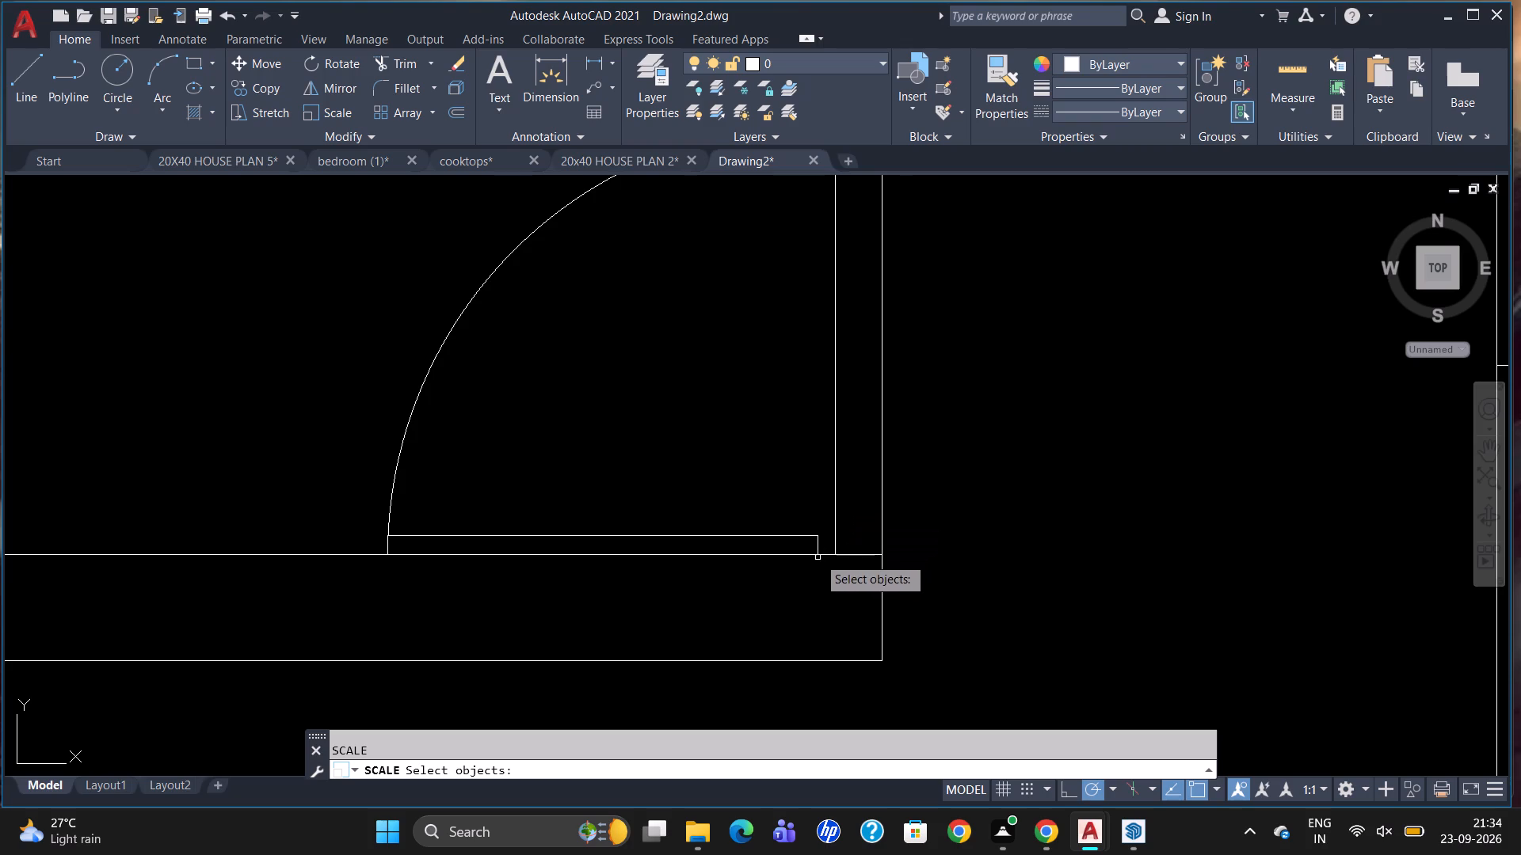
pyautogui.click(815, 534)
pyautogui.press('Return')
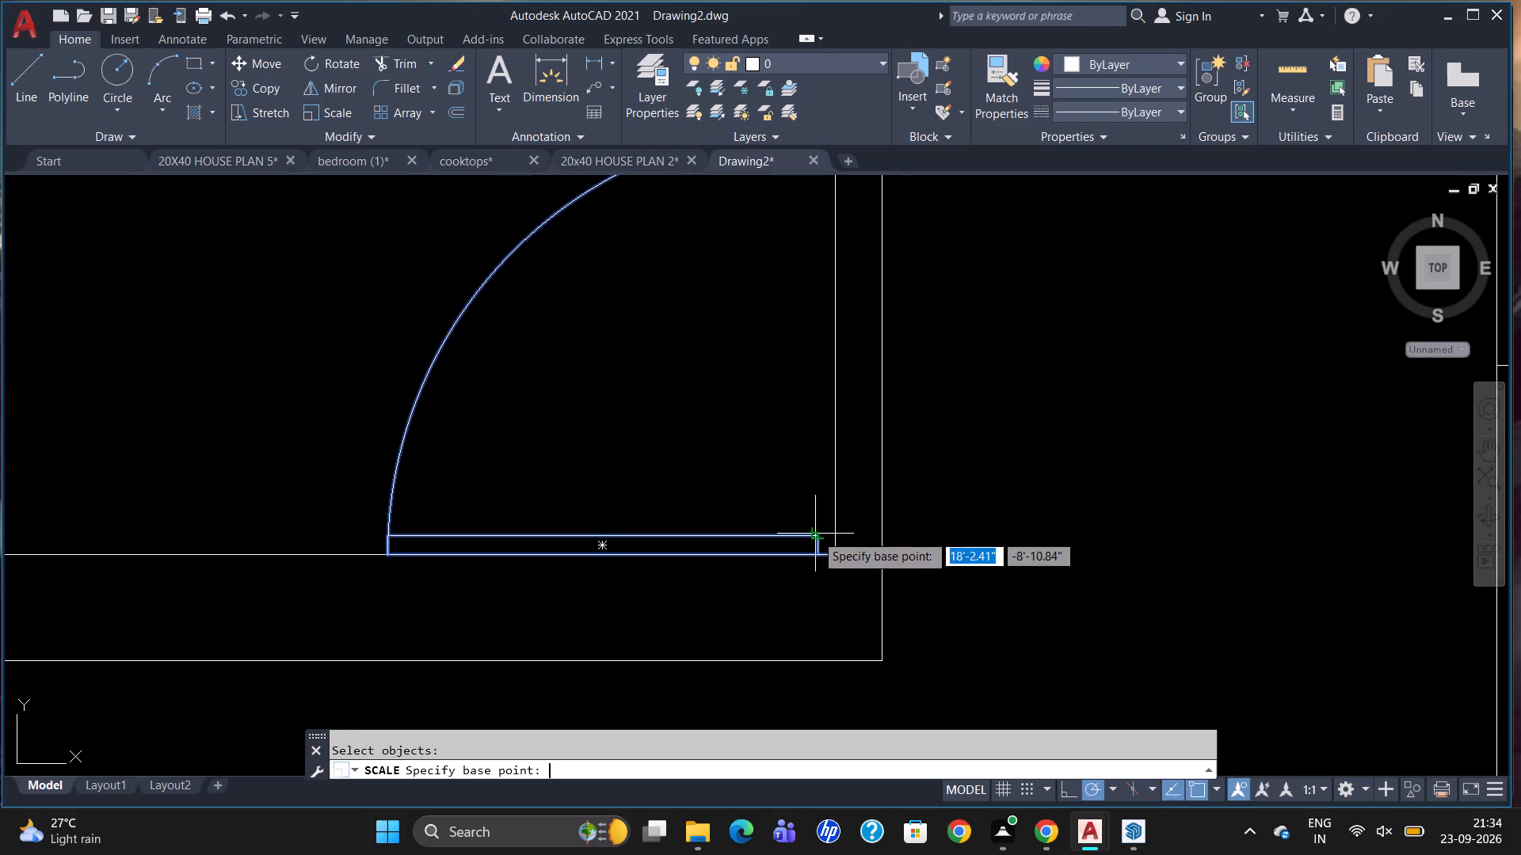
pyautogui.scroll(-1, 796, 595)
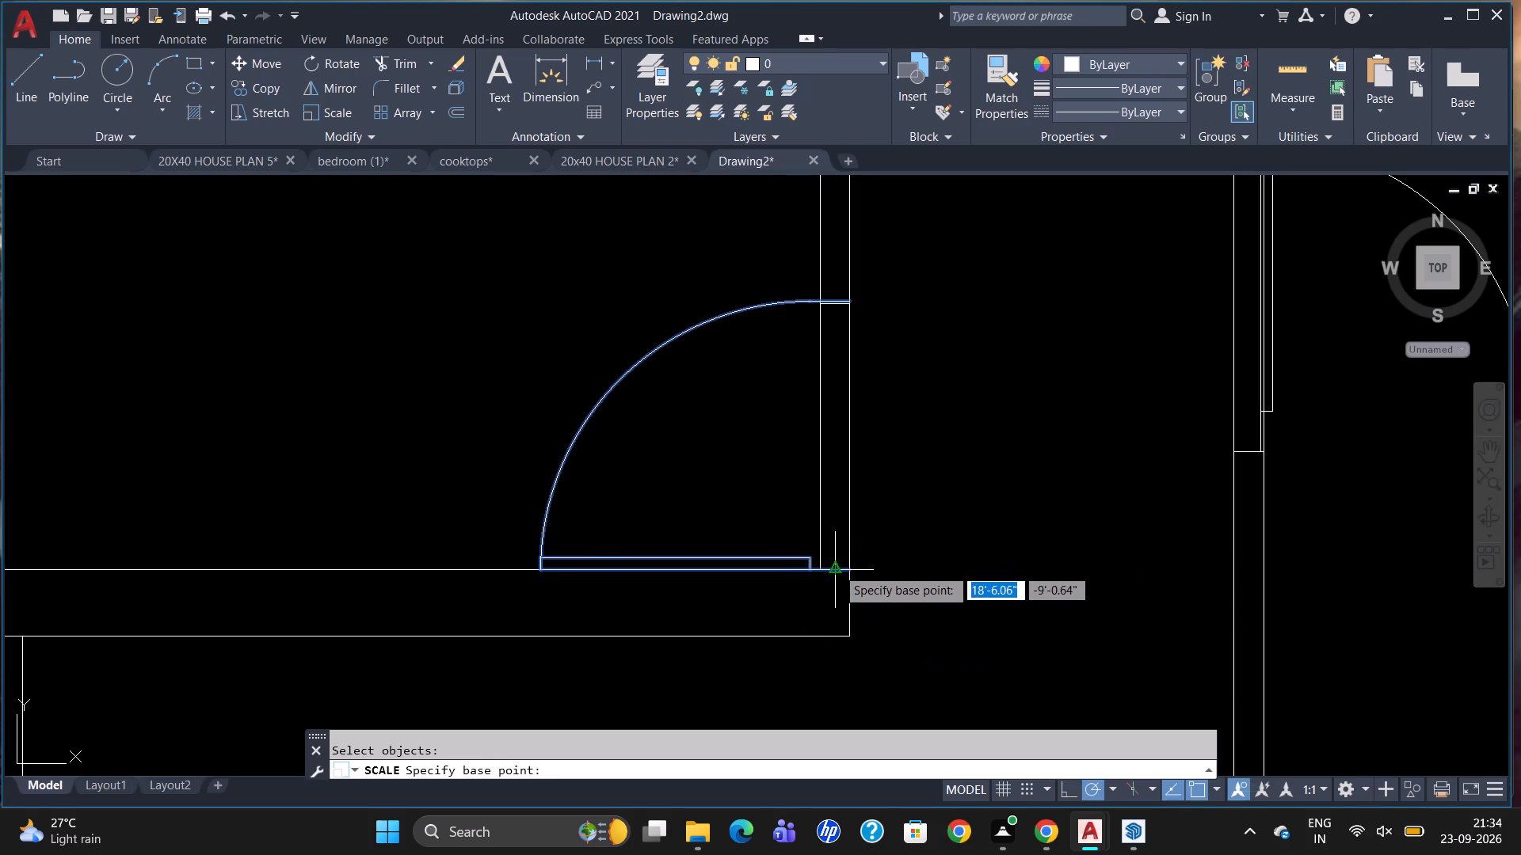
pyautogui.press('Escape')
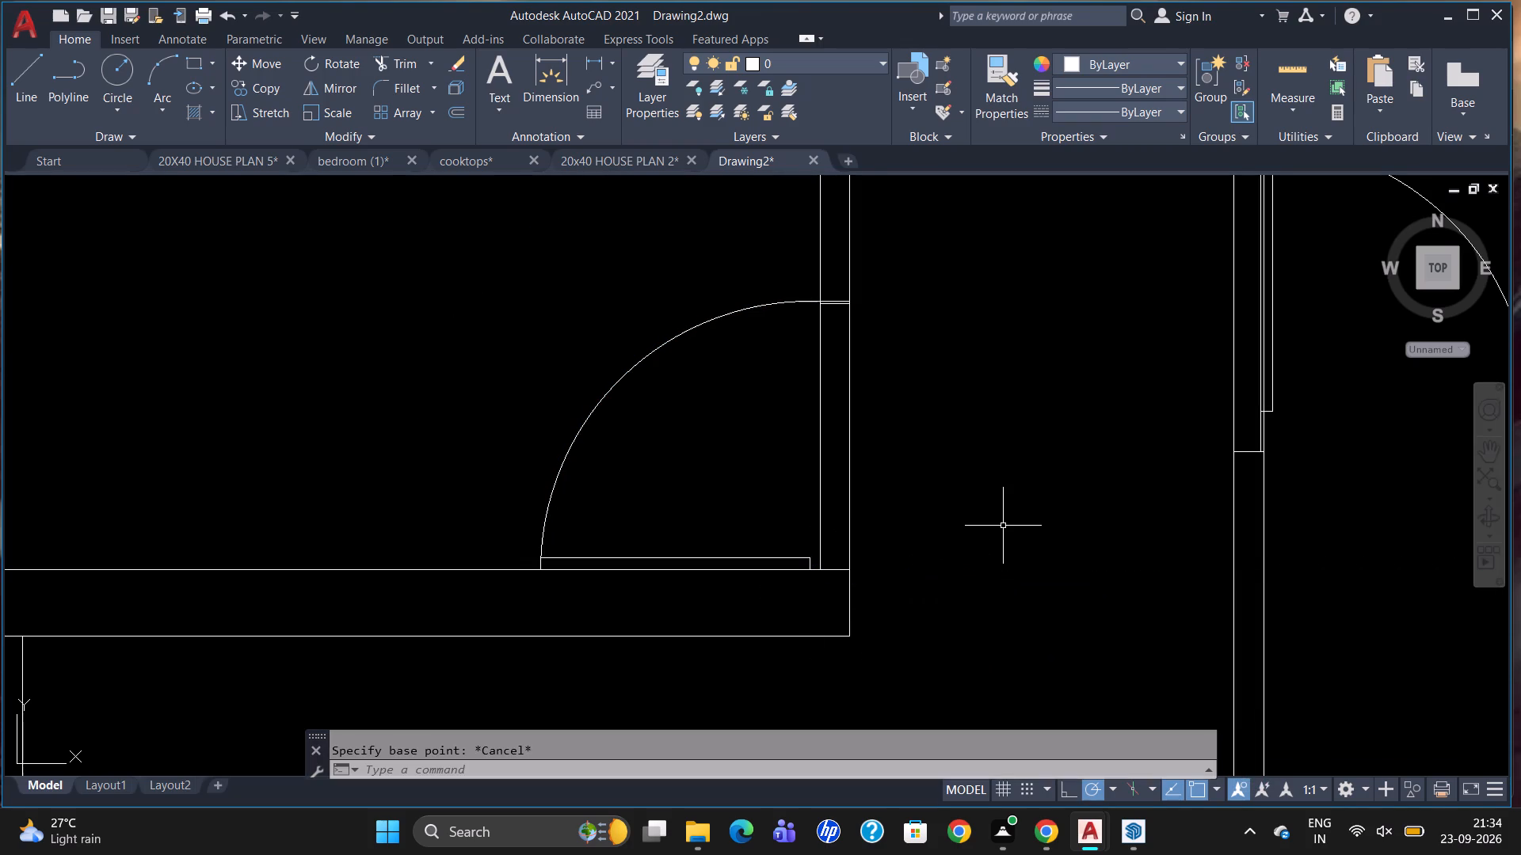
# Trim both partition lines across the upper-left room's door opening.
pyautogui.write('TR')
pyautogui.press('Return')
pyautogui.press('Return')
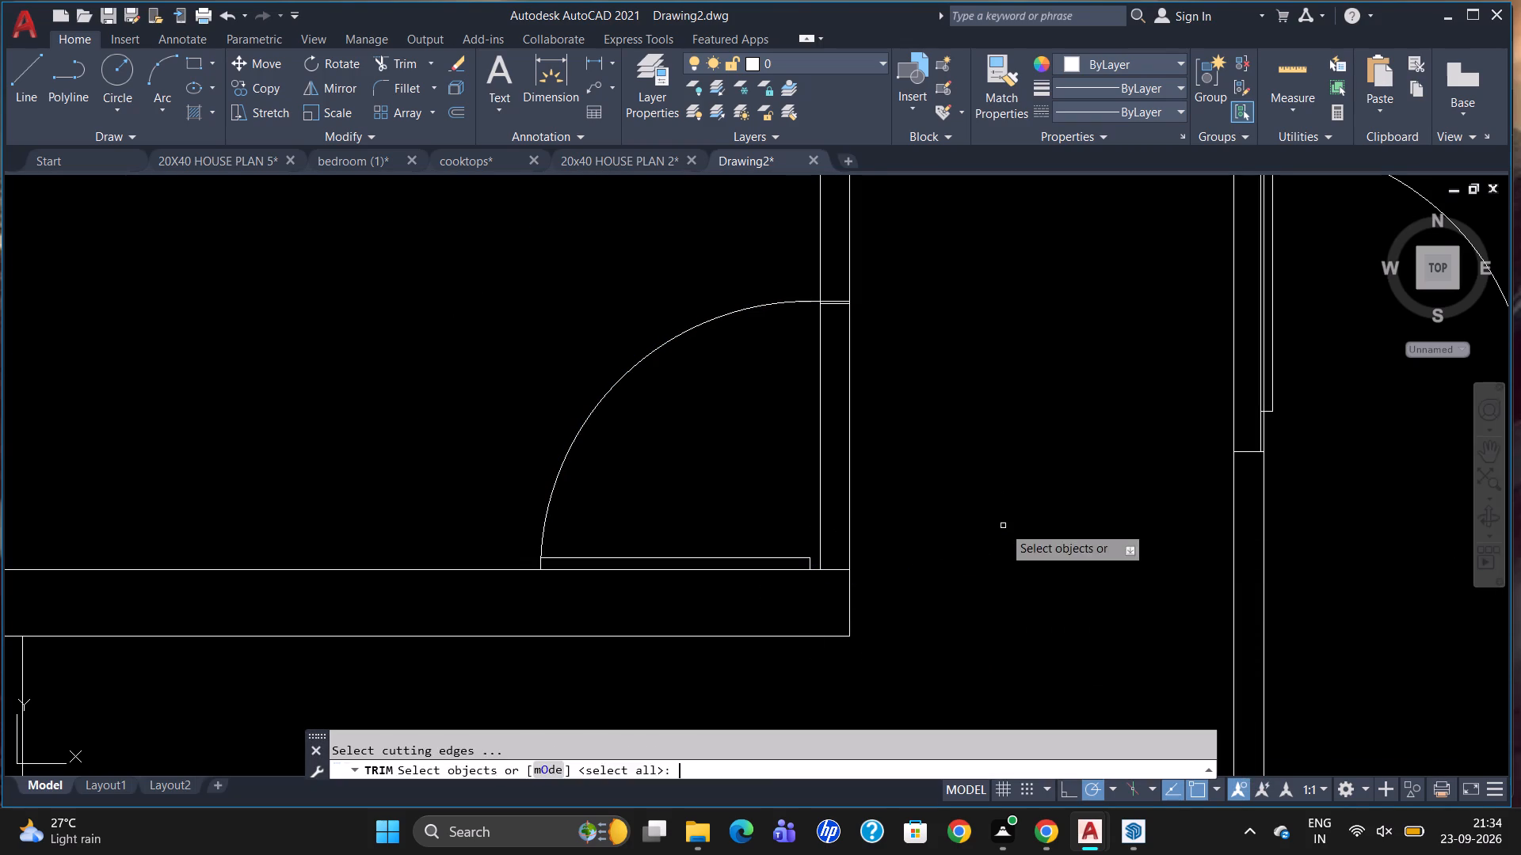
pyautogui.moveTo(736, 393); pyautogui.dragTo(782, 401)
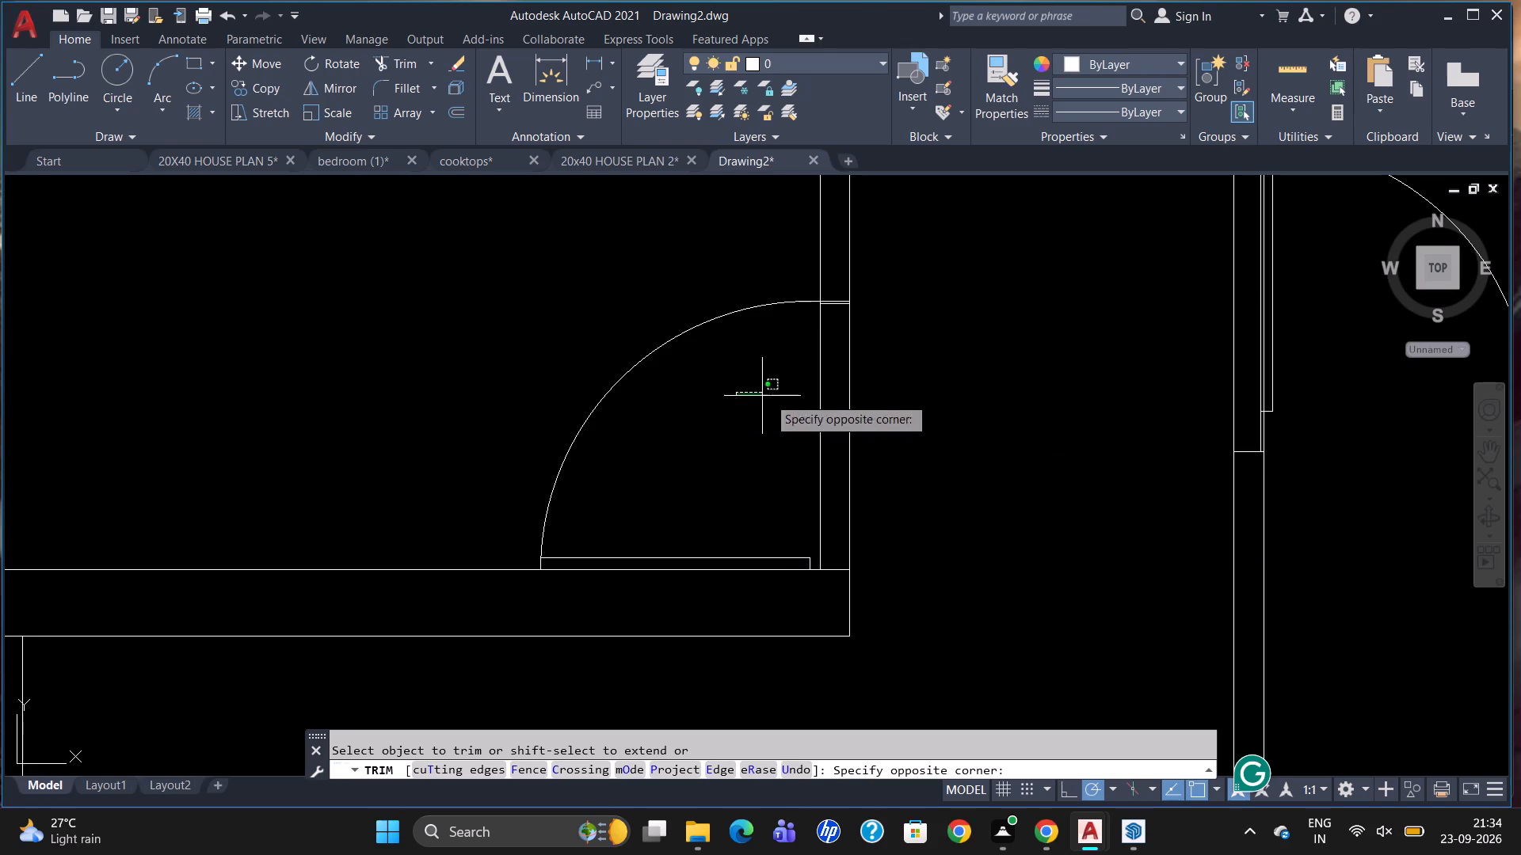
pyautogui.moveTo(782, 401); pyautogui.dragTo(909, 455)
pyautogui.click(909, 455)
pyautogui.scroll(-4, 909, 454)
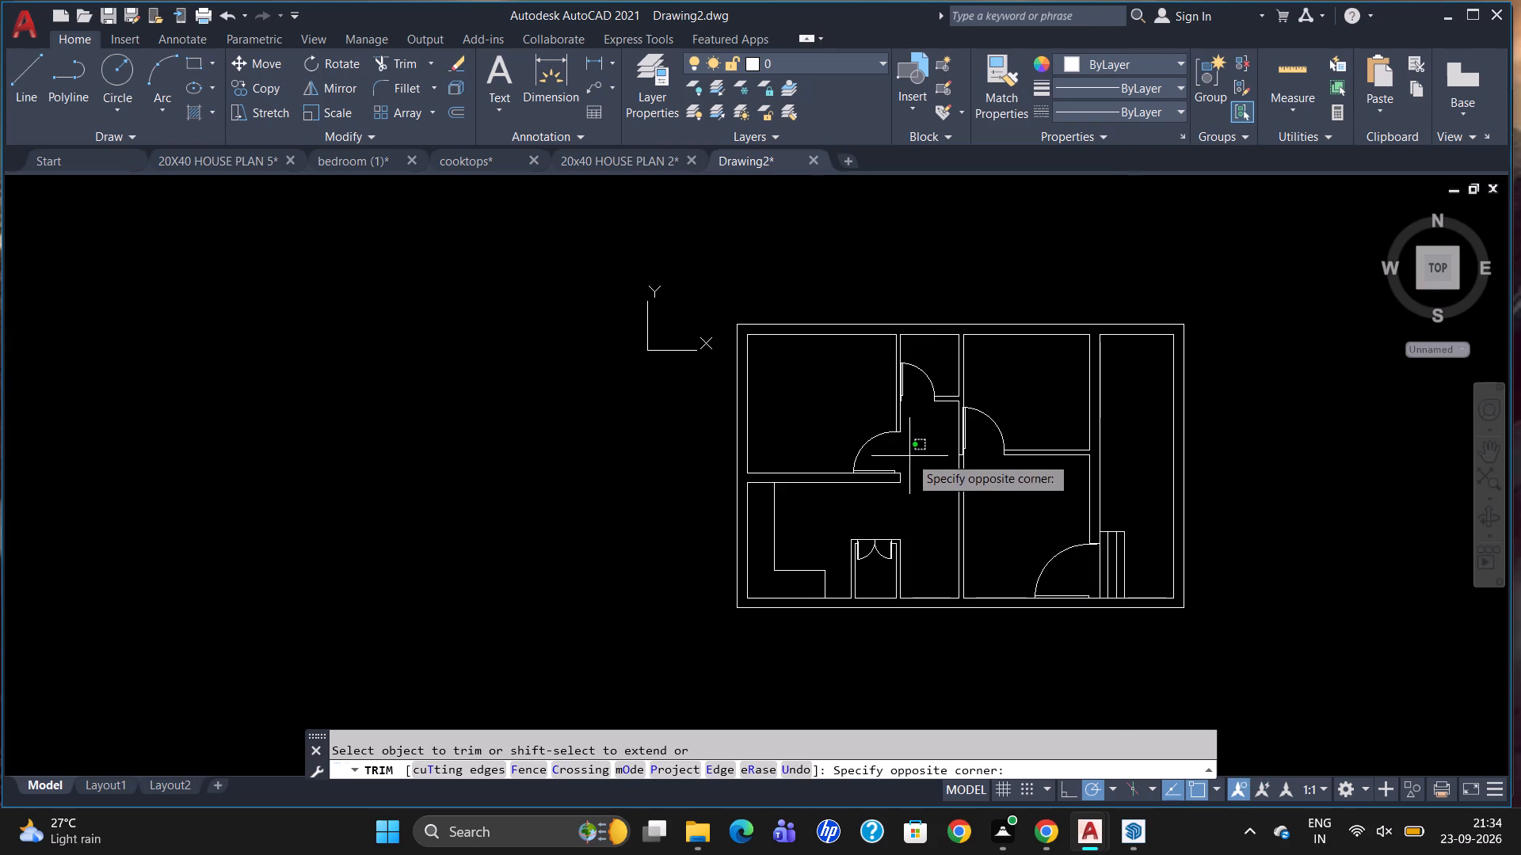
pyautogui.click(925, 514)
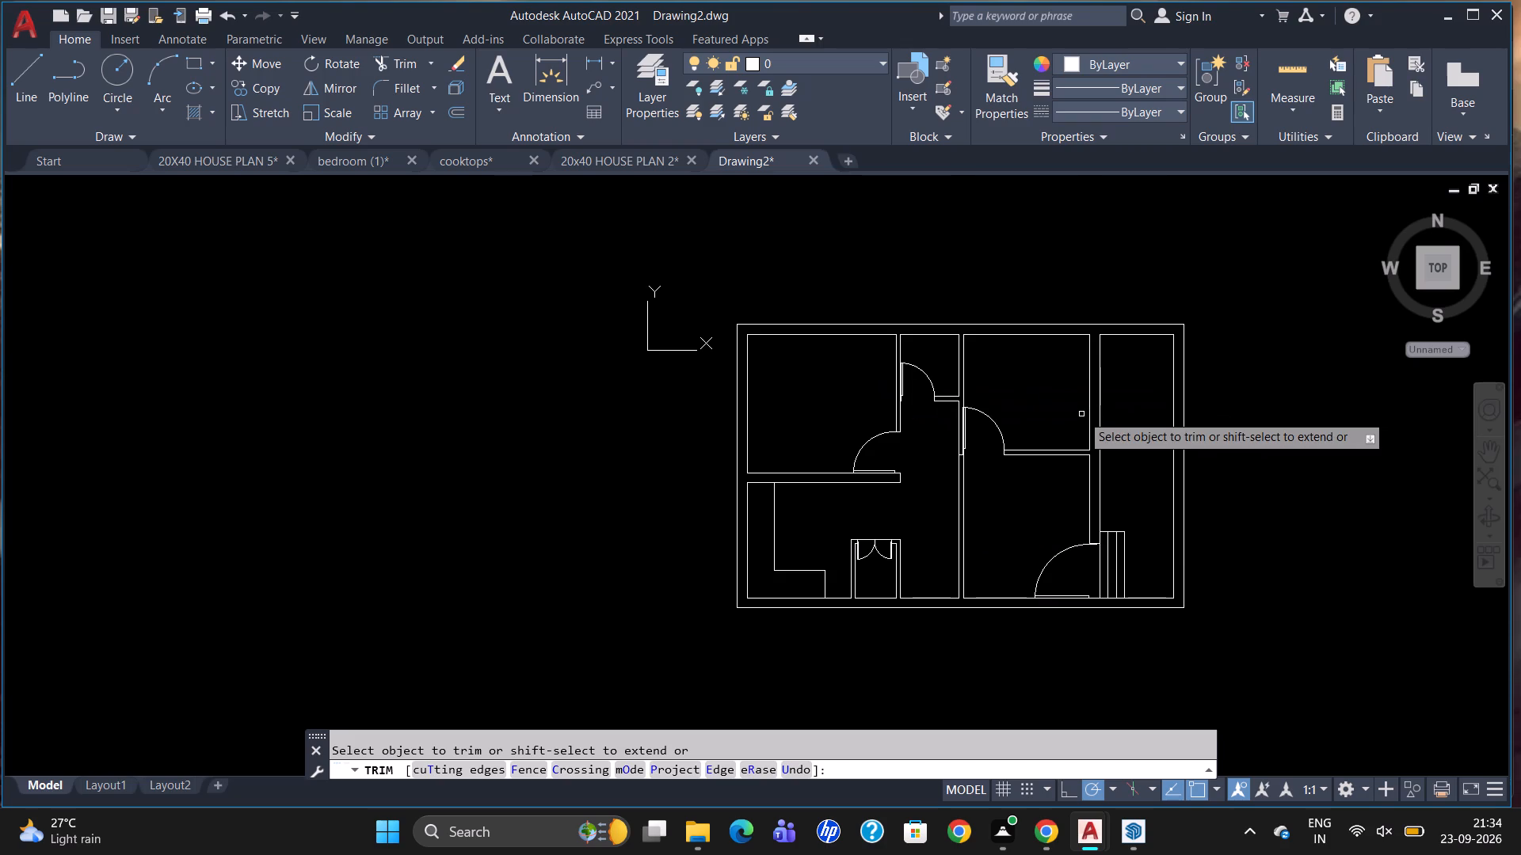
pyautogui.press('Escape')
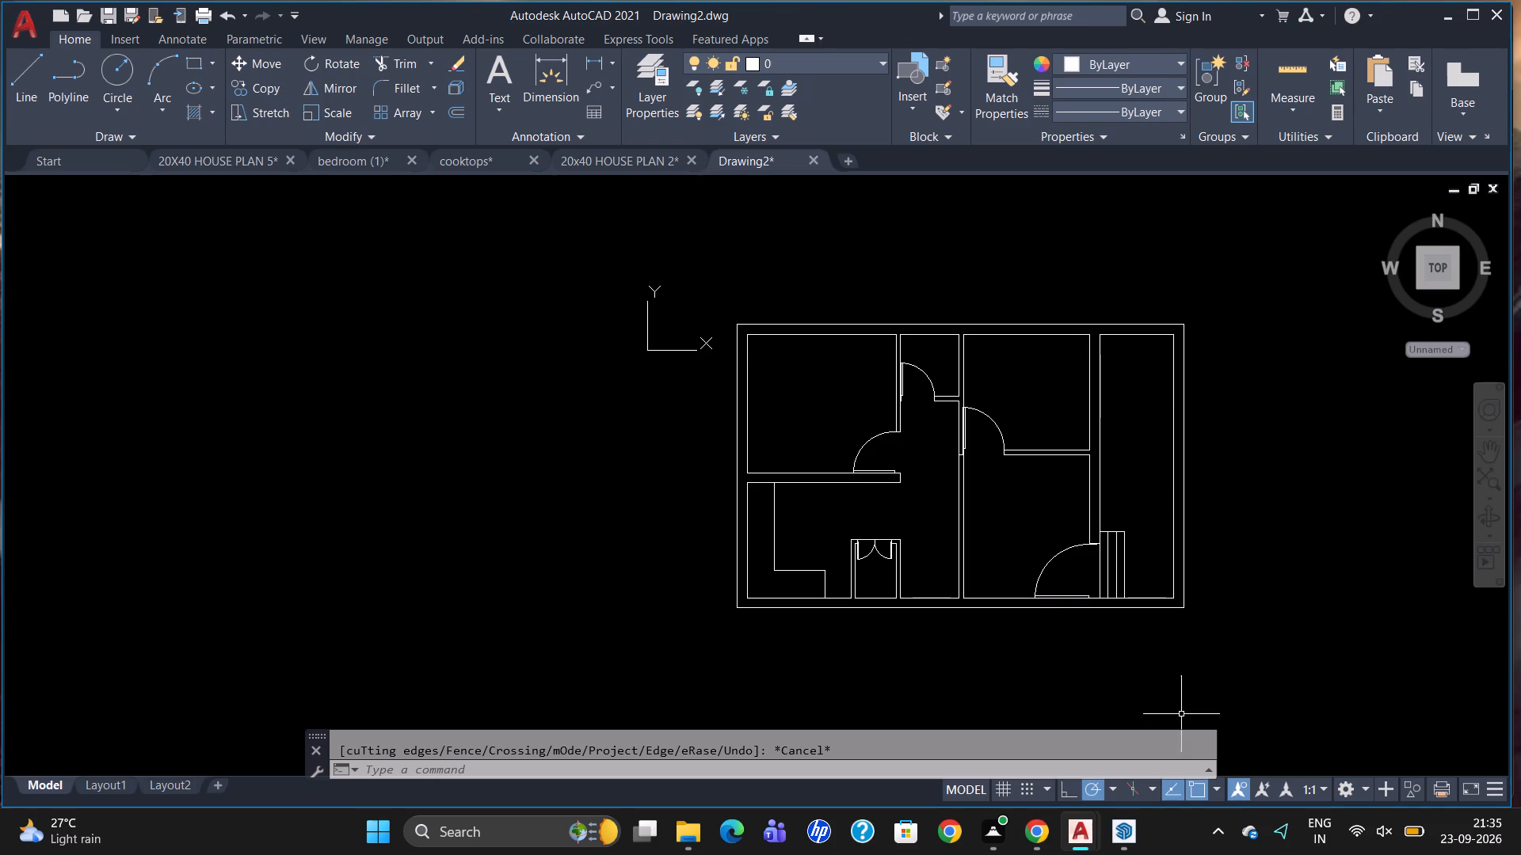
# Delete the inner line of the right outer wall.
pyautogui.scroll(1, 1213, 659)
pyautogui.scroll(-1, 1186, 600)
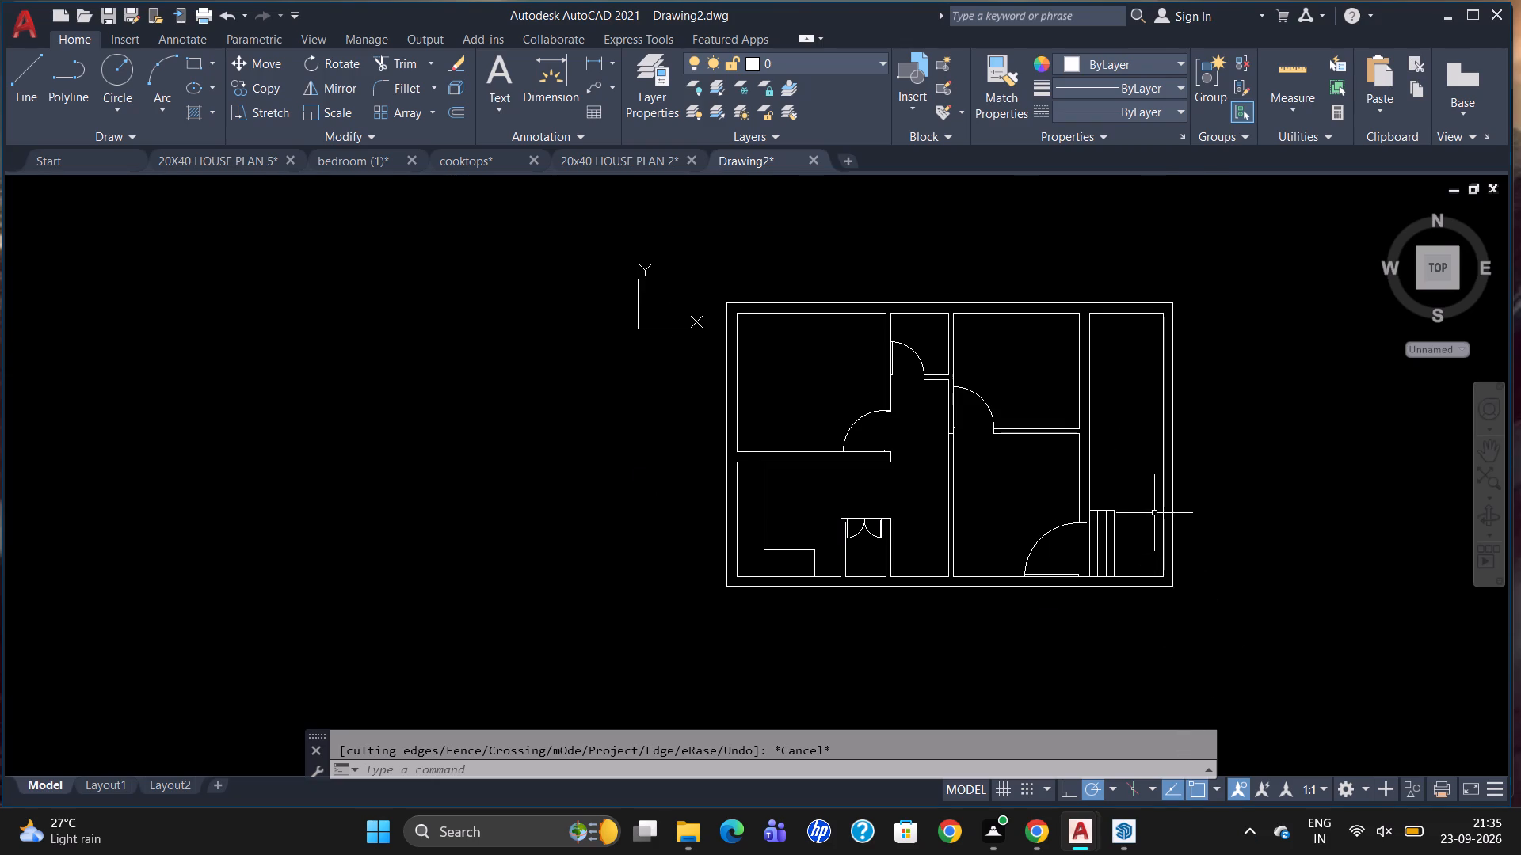
pyautogui.click(1163, 499)
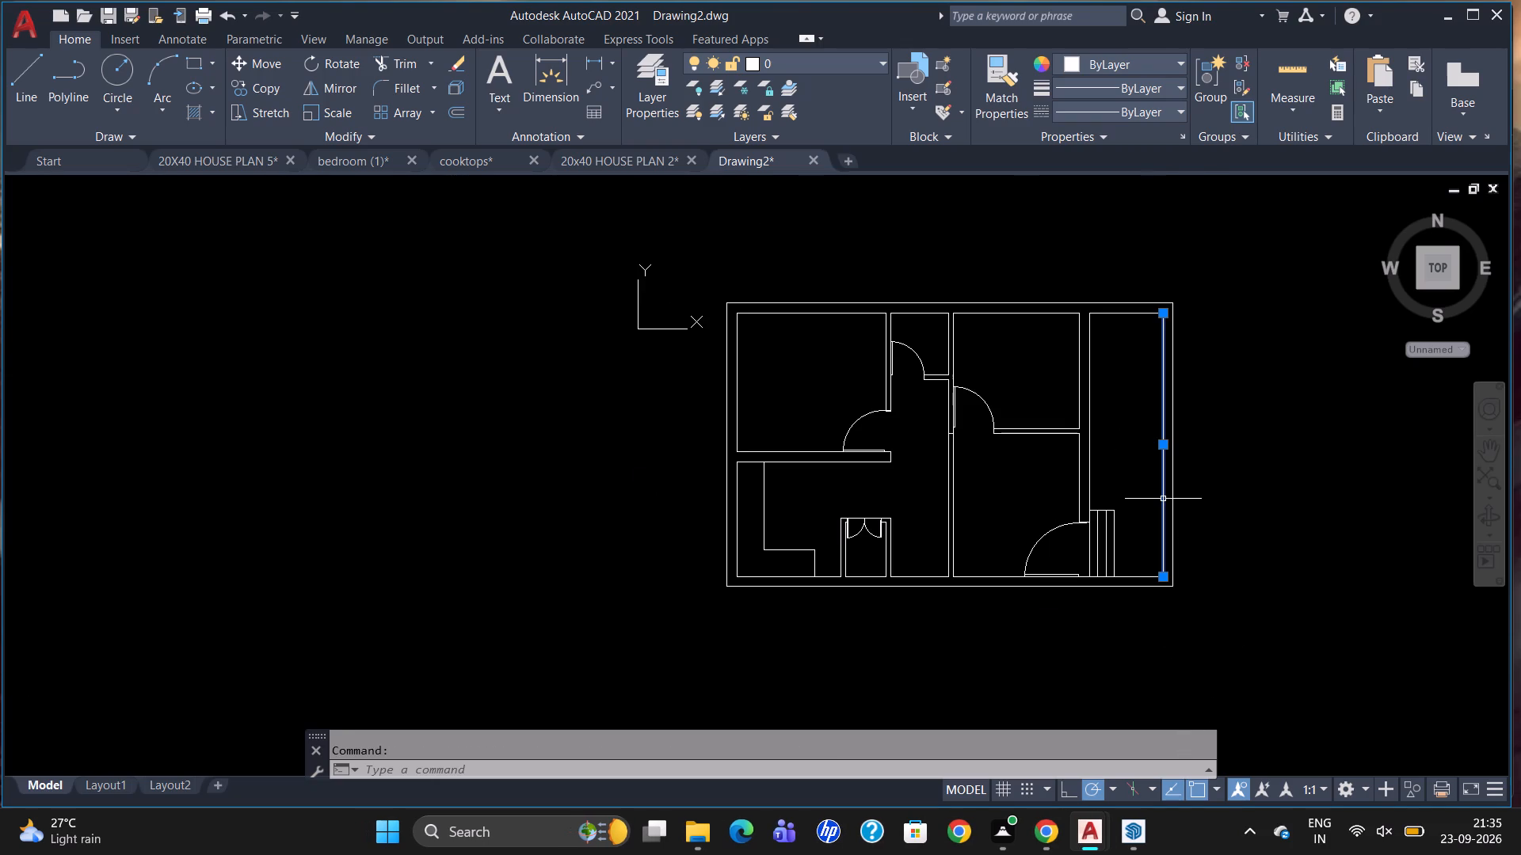
pyautogui.press('Delete')
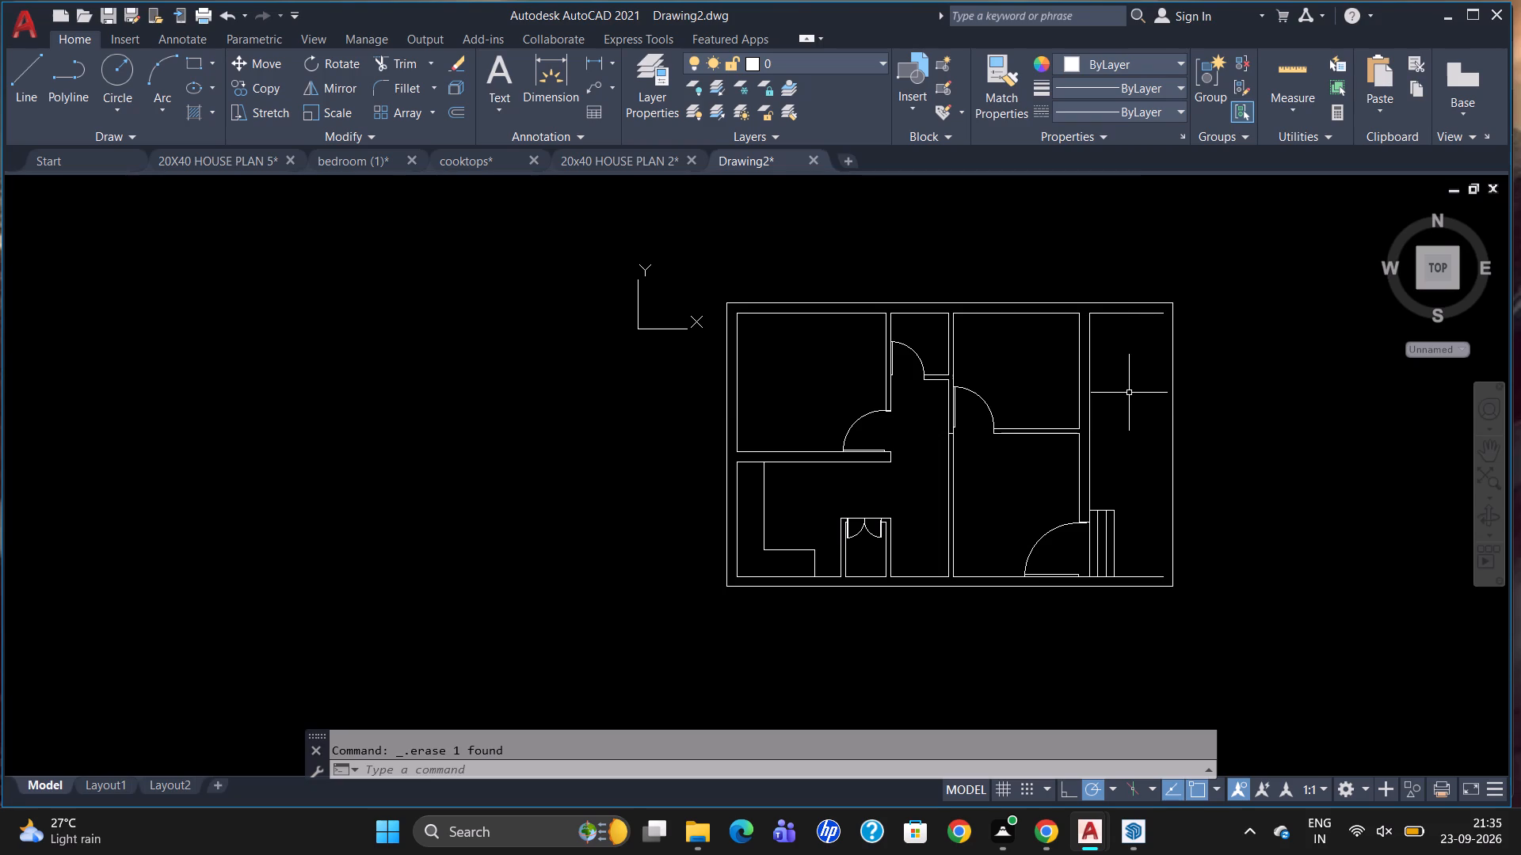
# Extend the left boundary line of the right-hand strip up to the top outer wall line.
pyautogui.write('EX')
pyautogui.press('Return')
pyautogui.click(1088, 305)
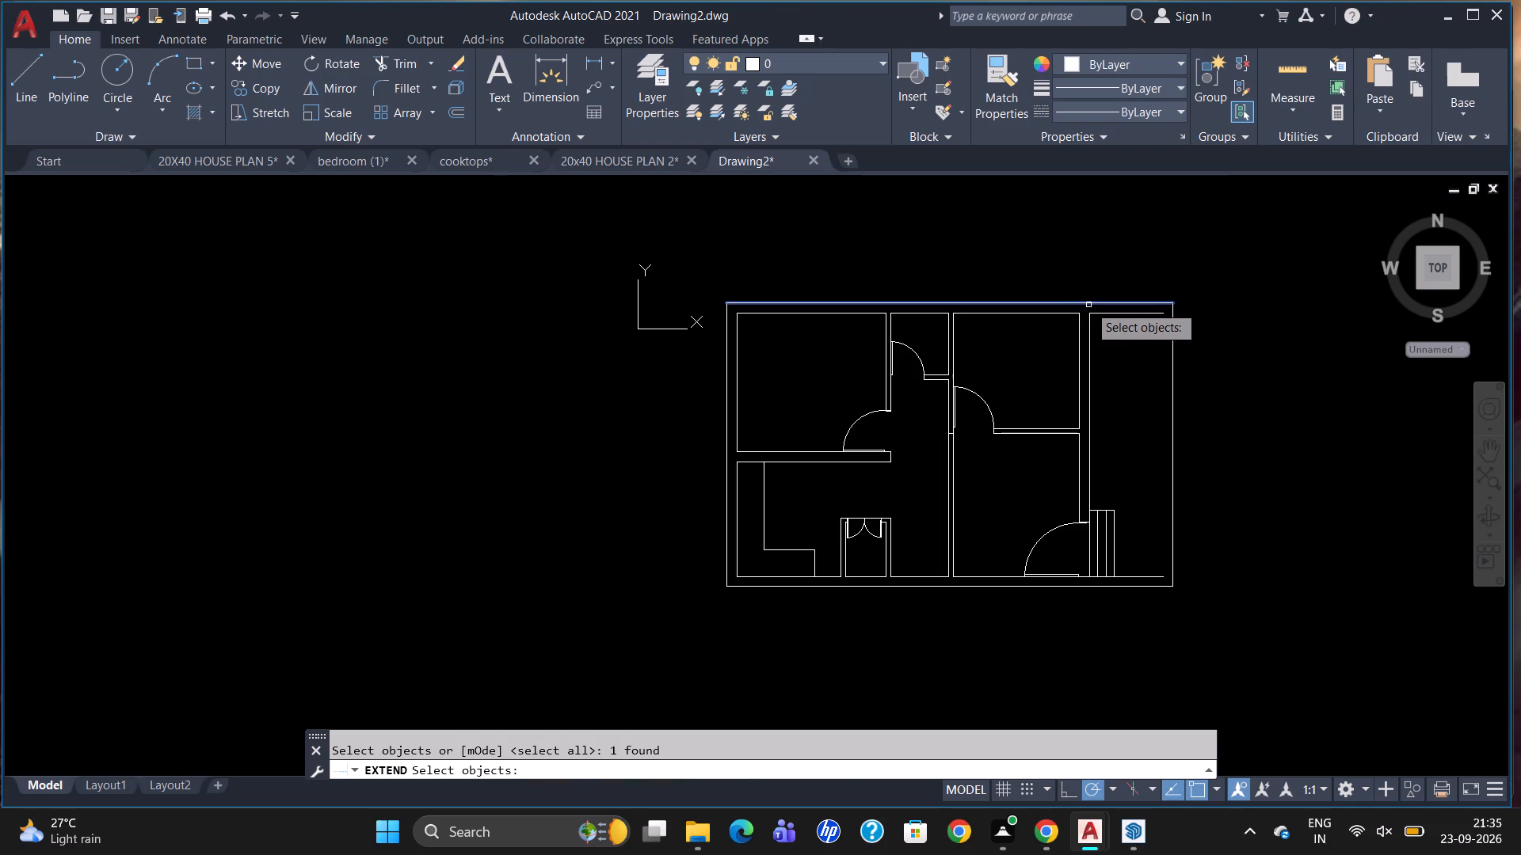
pyautogui.press('Return')
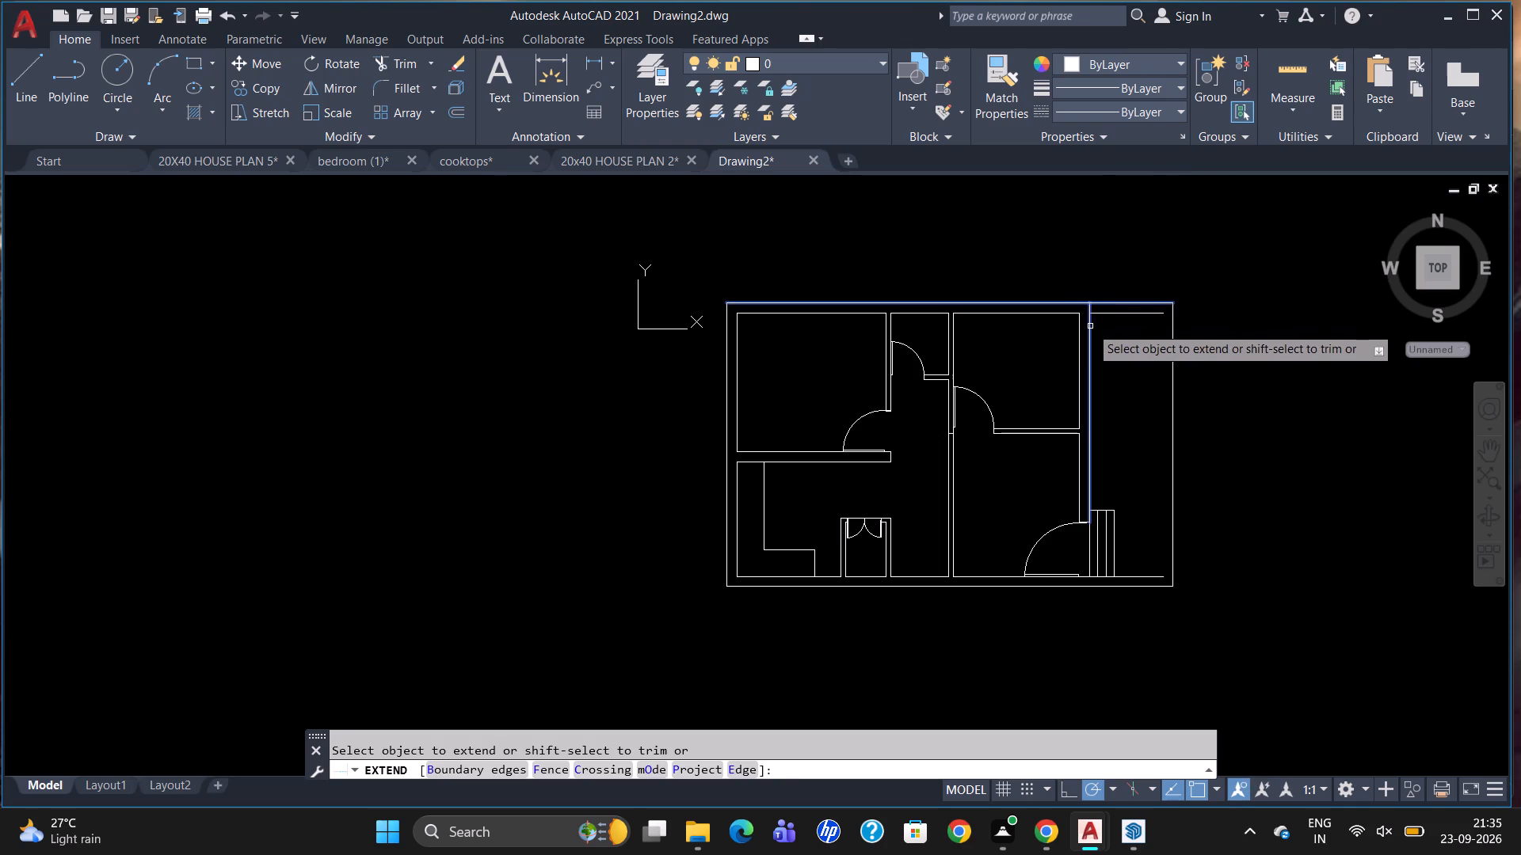
pyautogui.click(1089, 328)
pyautogui.press('Escape')
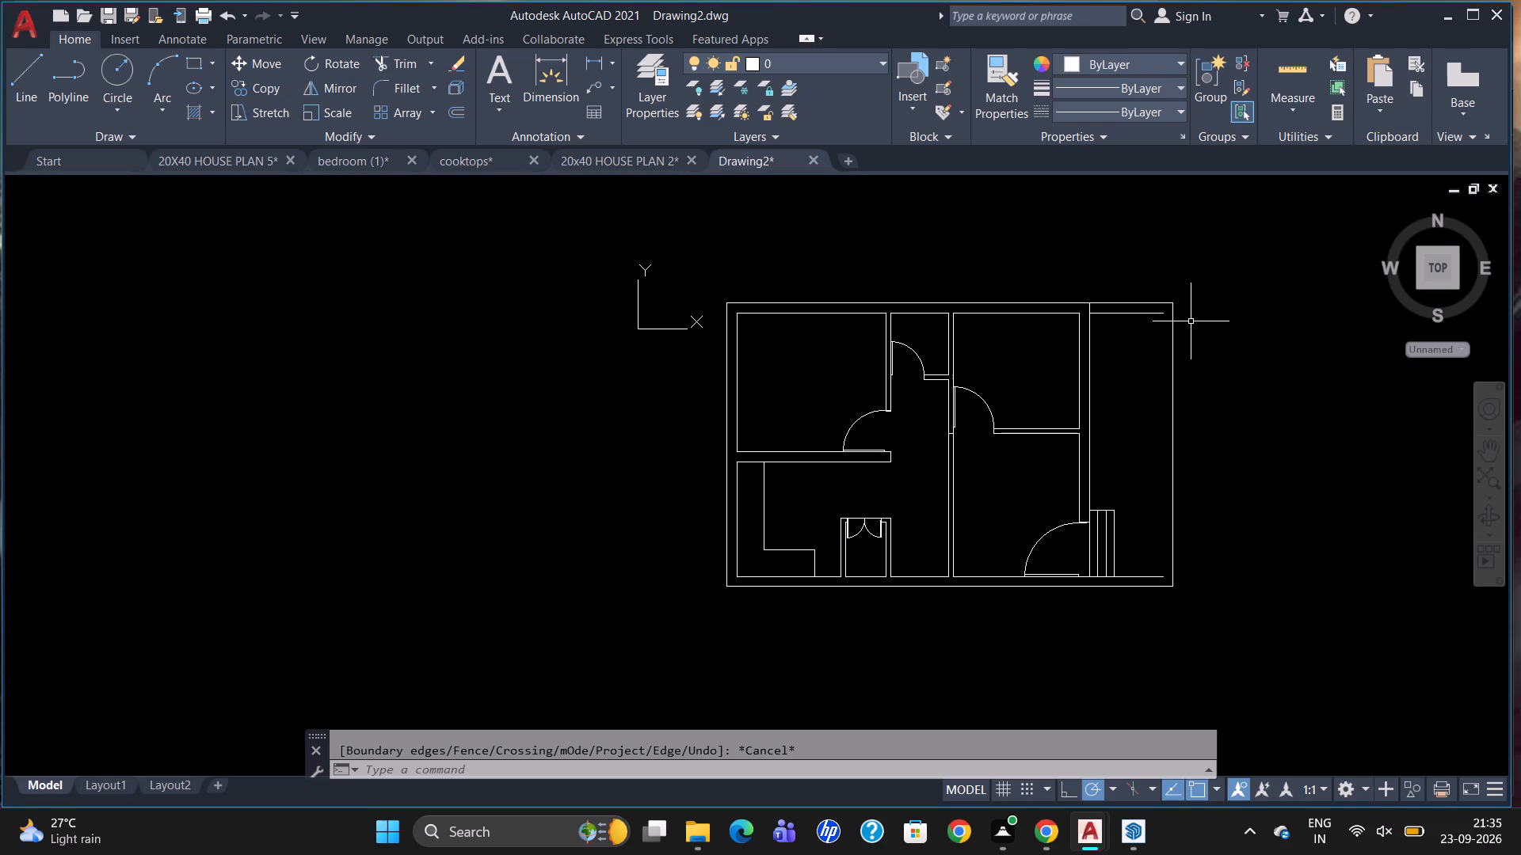
# Extend the right-hand strip's upper inner wall line to the right outer wall line.
pyautogui.write('EX')
pyautogui.press('Return')
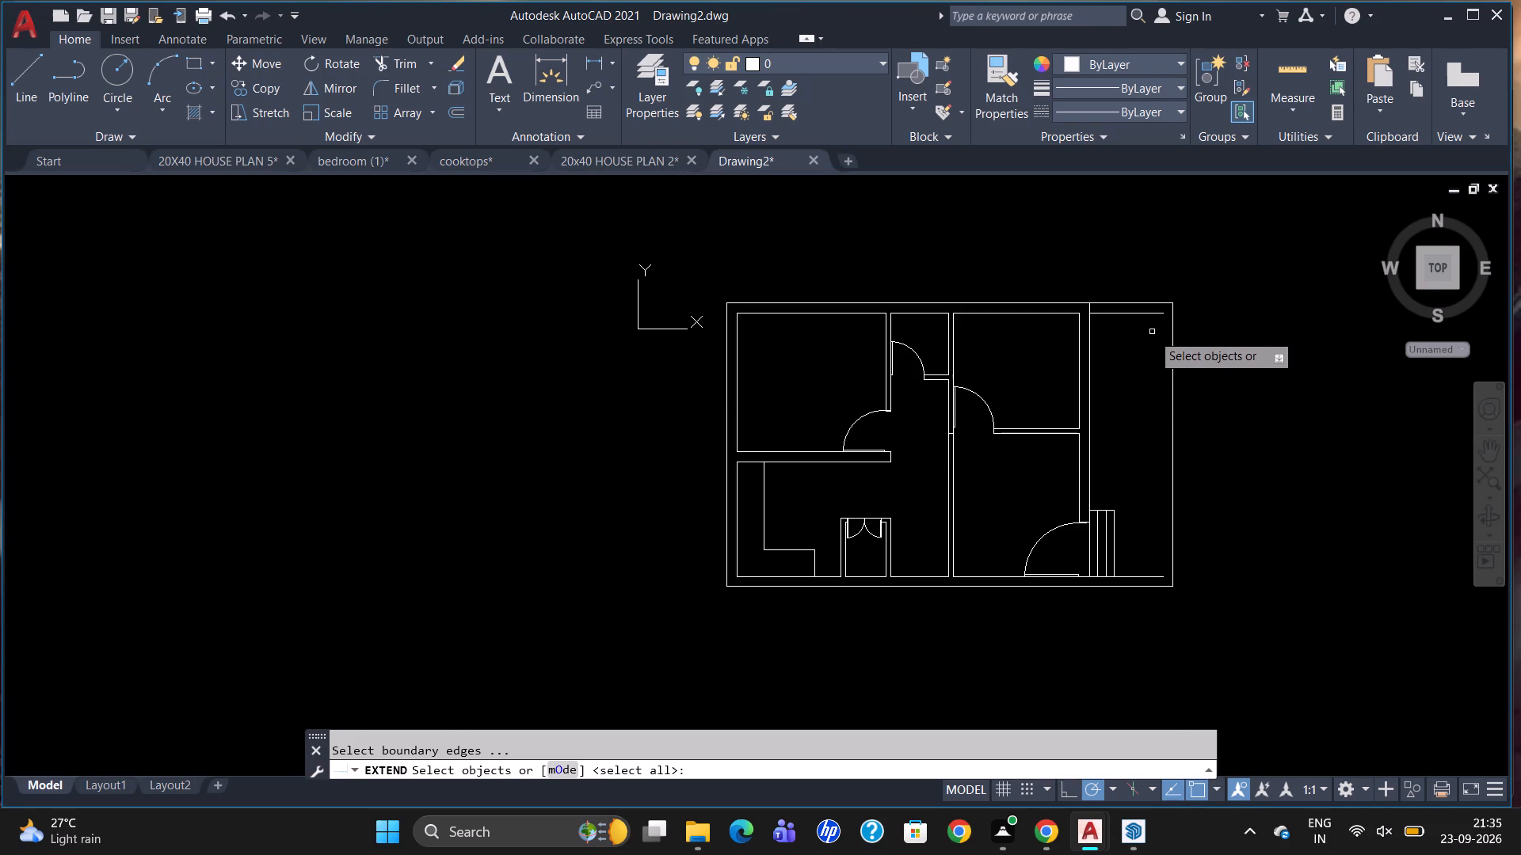
pyautogui.click(1173, 349)
pyautogui.press('Return')
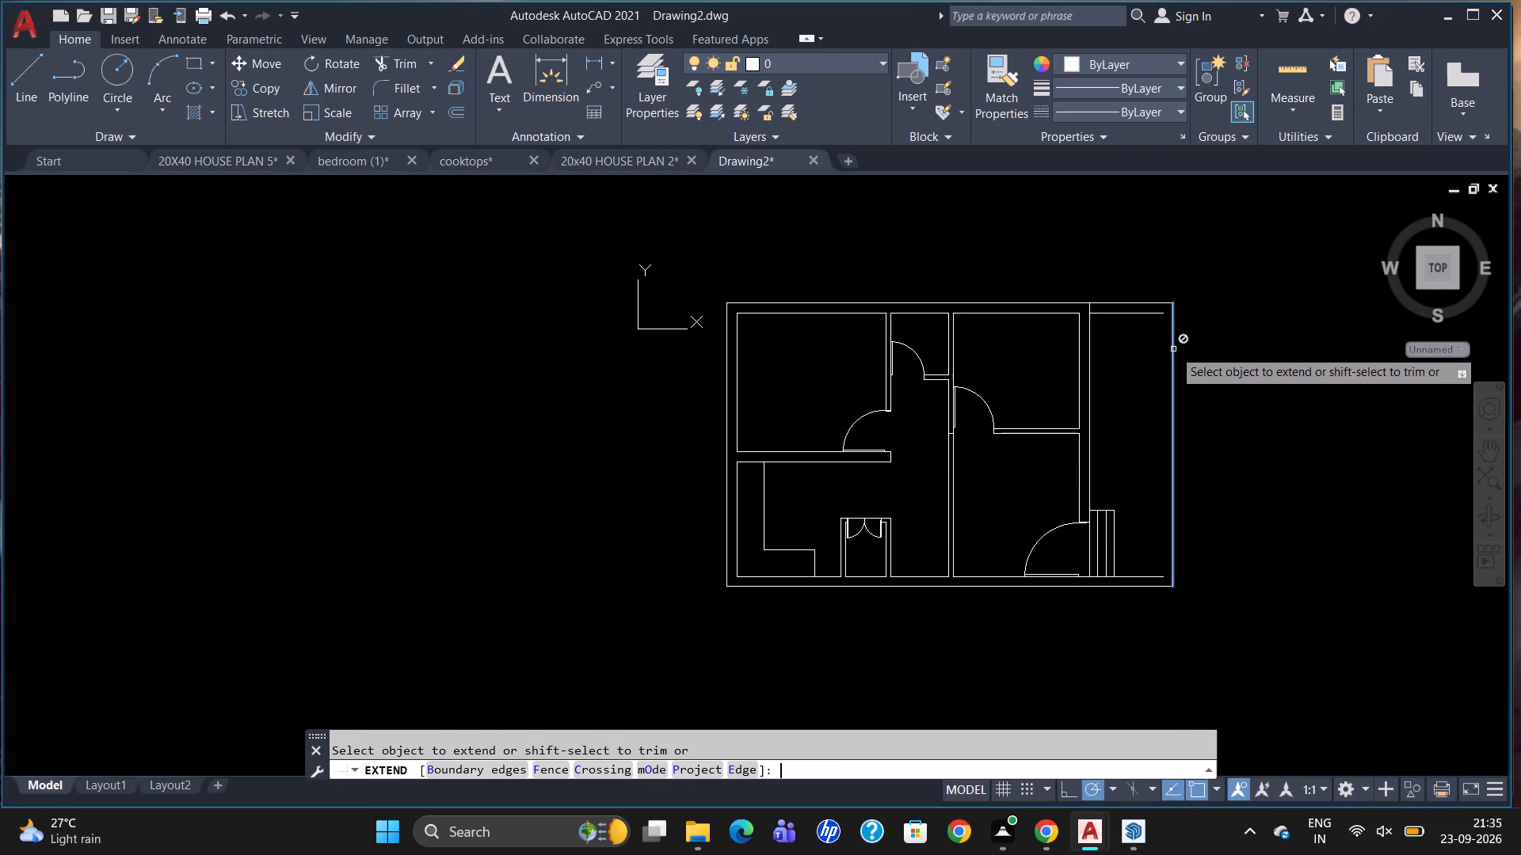
pyautogui.click(1134, 312)
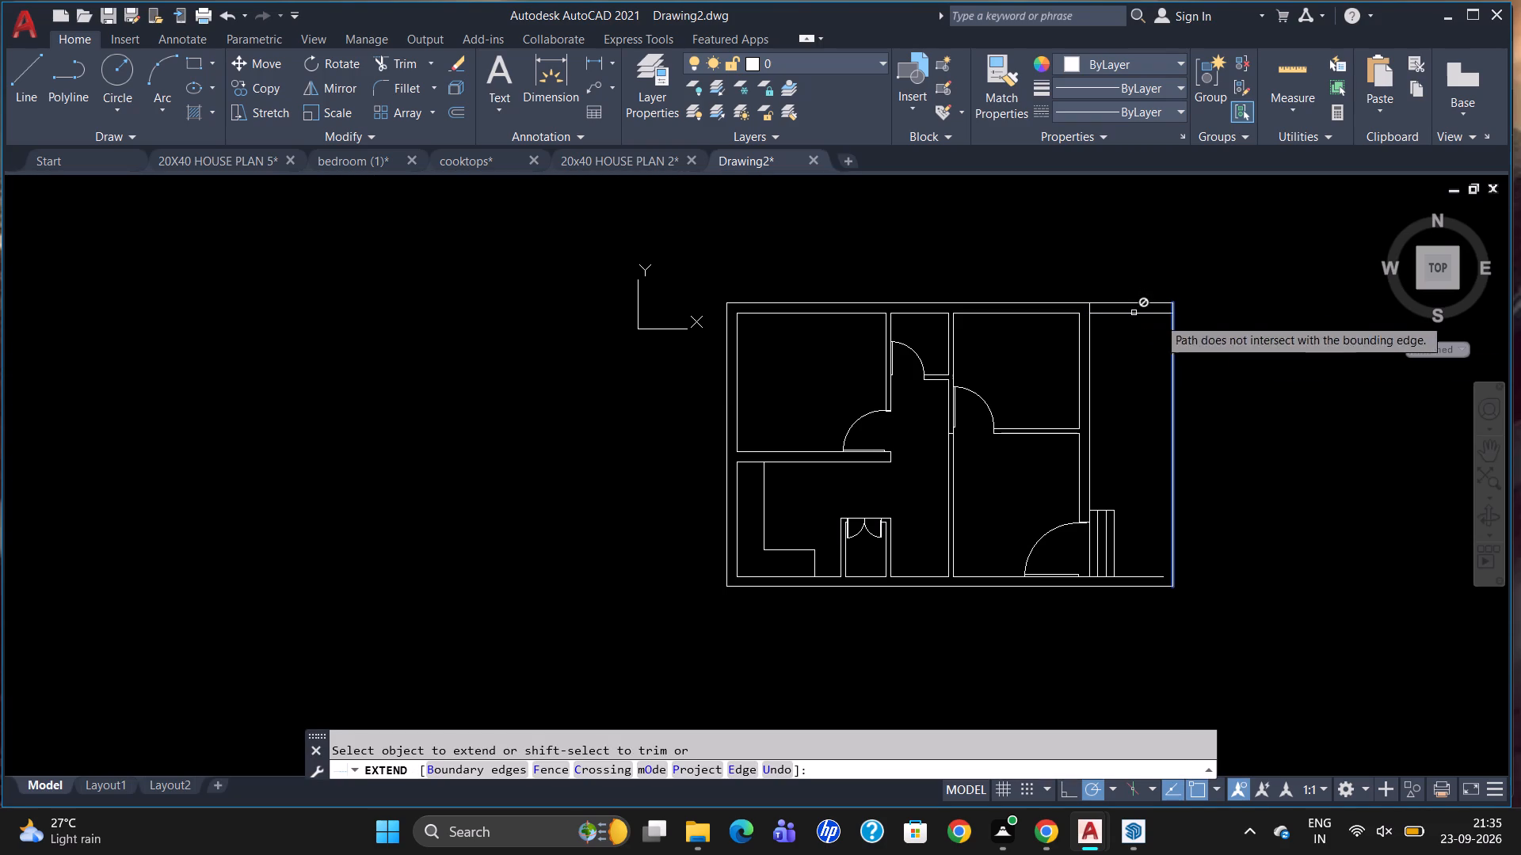
pyautogui.press('Escape')
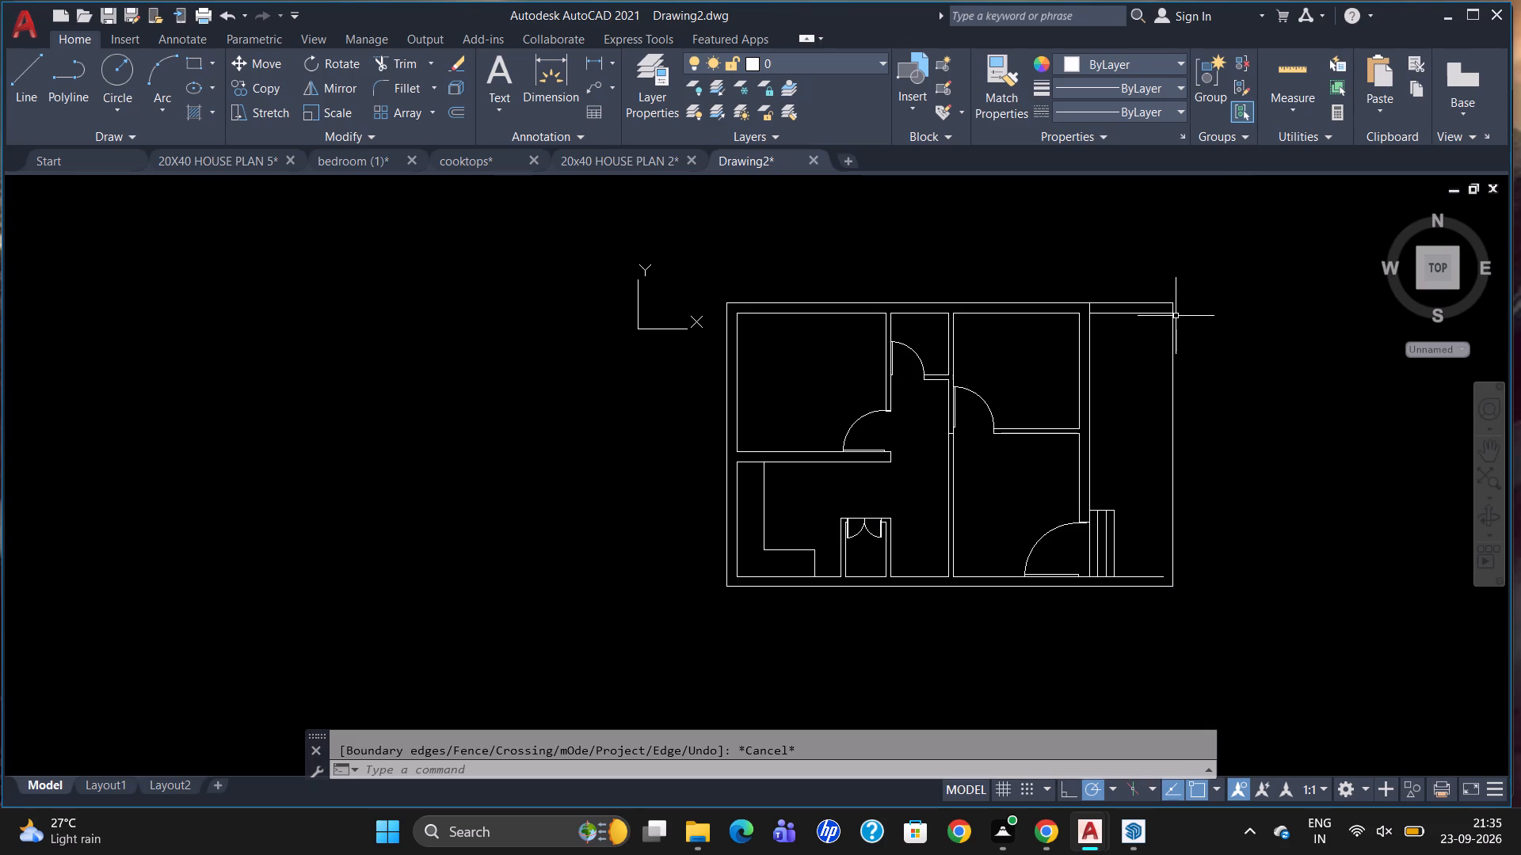
# Outline the stair flight: a line from the strip's top-edge midpoint down about 11'-5", continuing horizontally to the right outer wall line.
pyautogui.press('l')
pyautogui.press('Return')
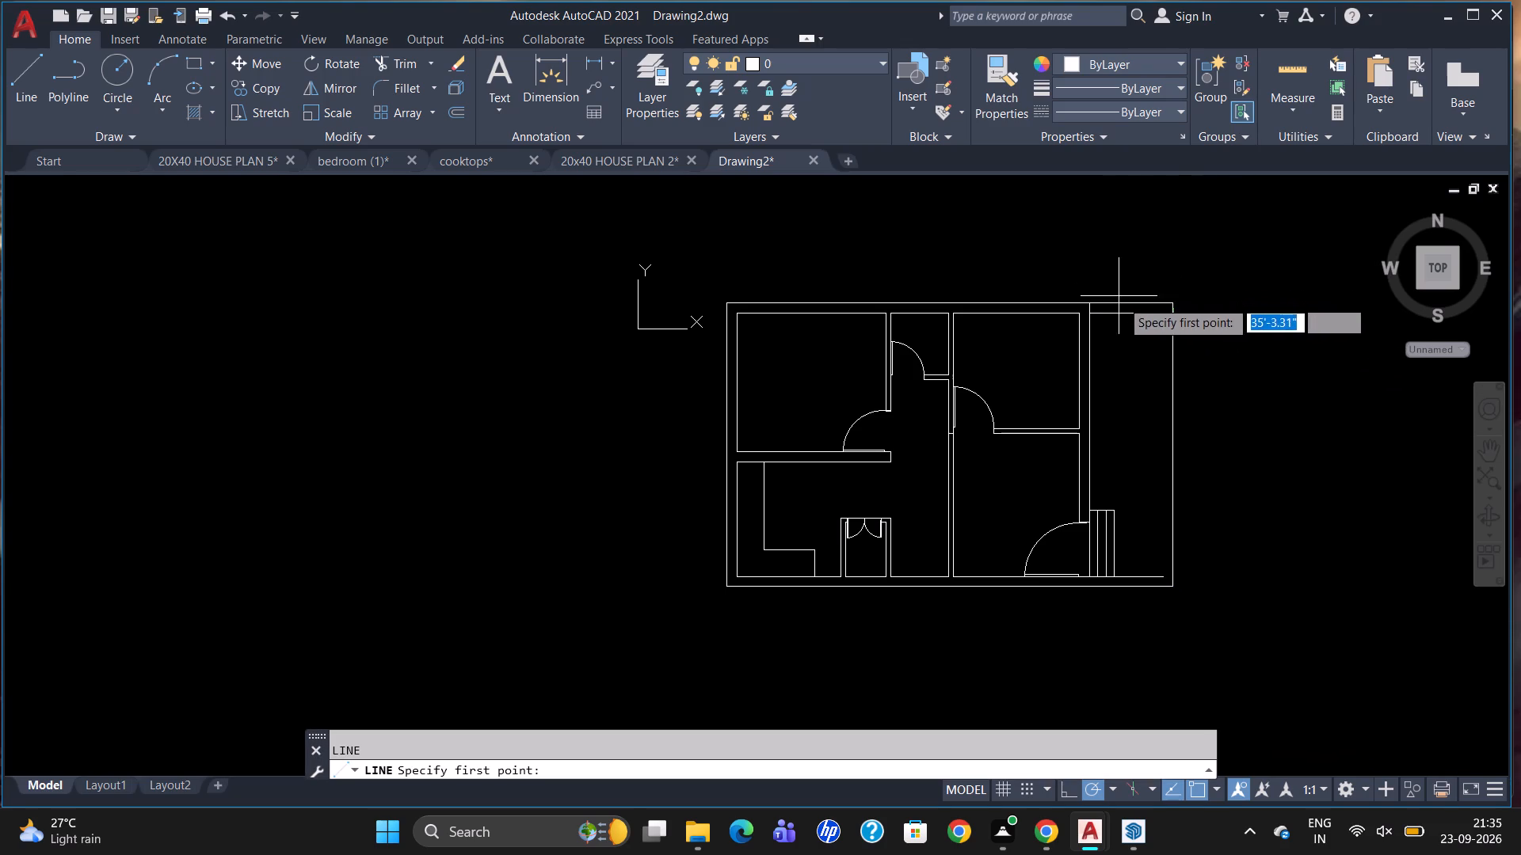
pyautogui.scroll(4, 1133, 306)
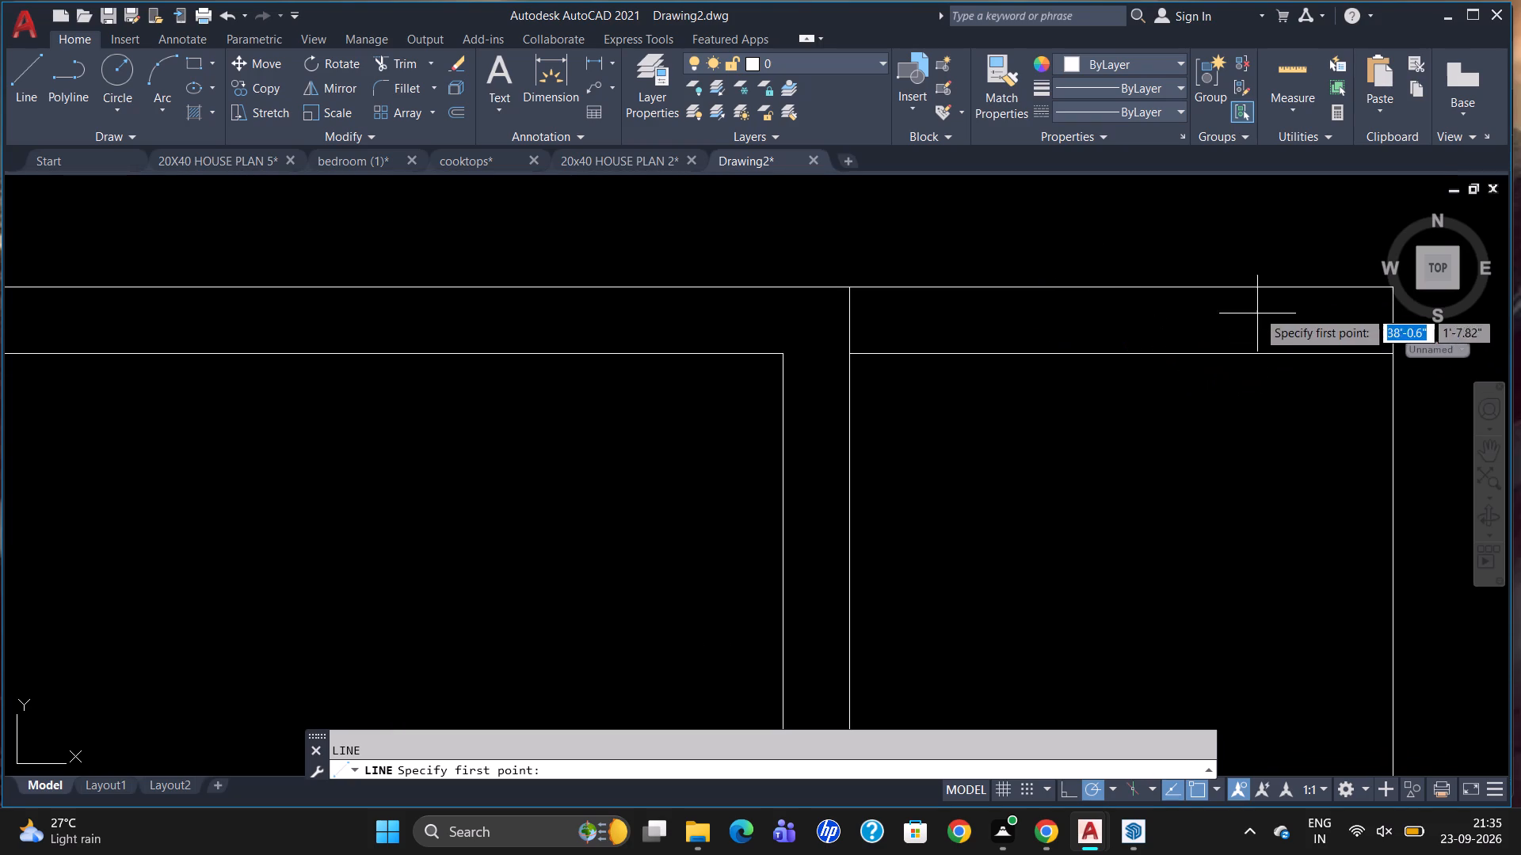
pyautogui.scroll(-1, 1075, 366)
pyautogui.write('M2P')
pyautogui.press('Return')
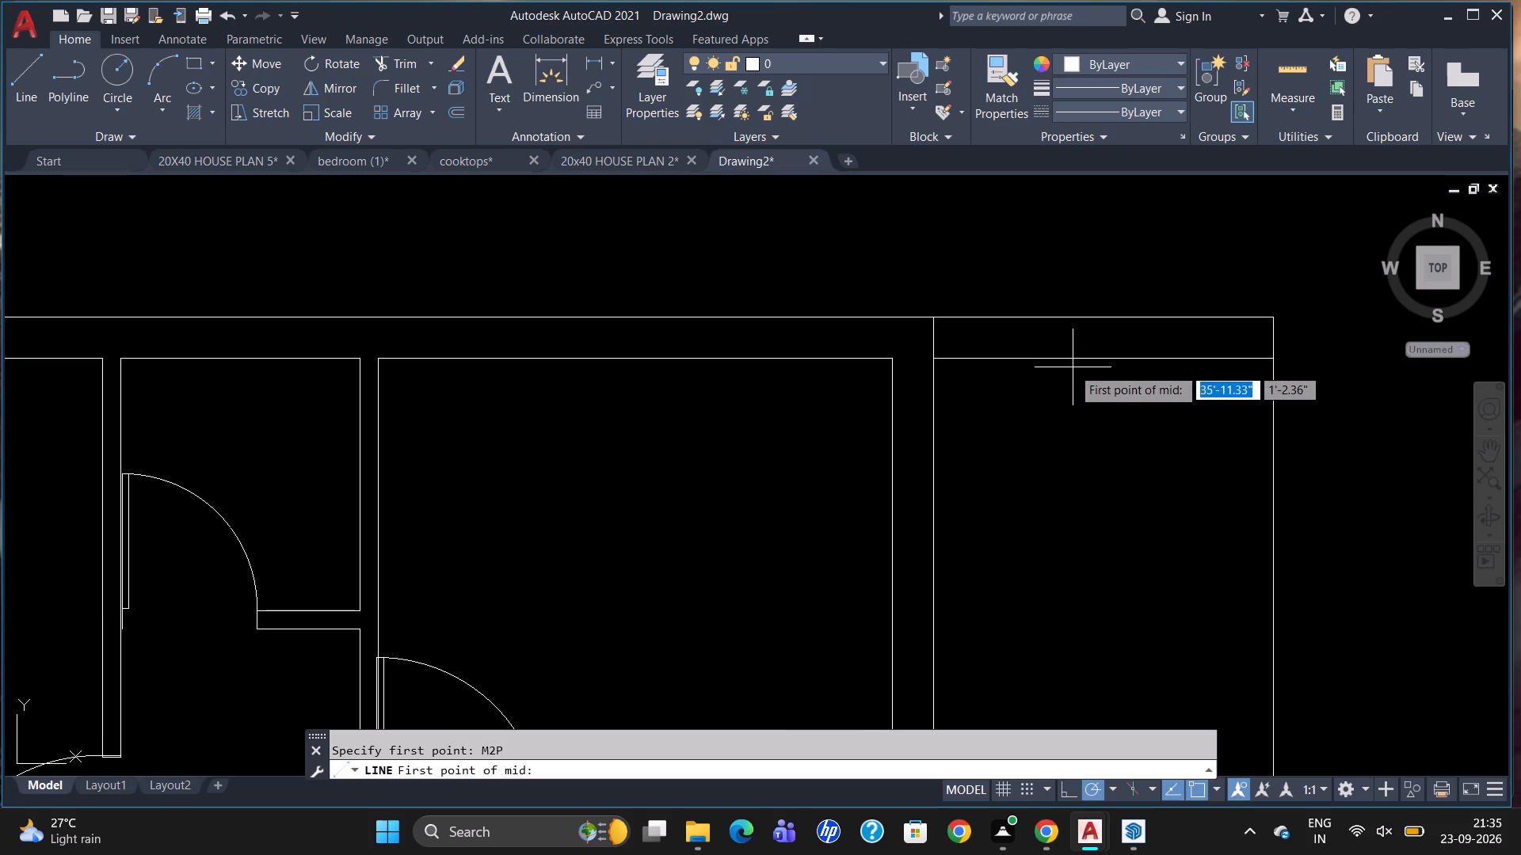
pyautogui.click(1281, 317)
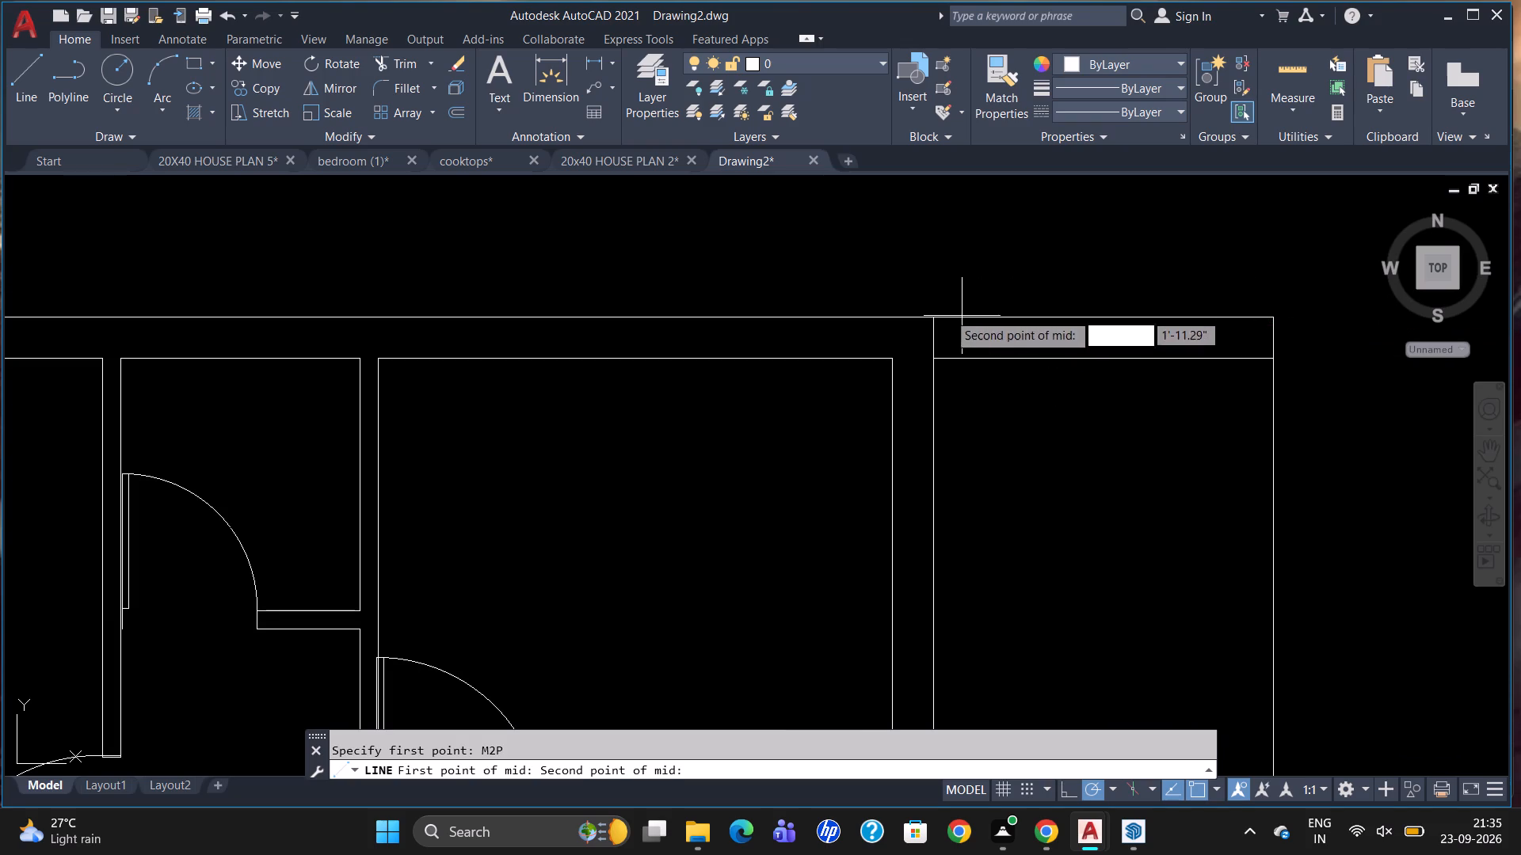
pyautogui.click(932, 316)
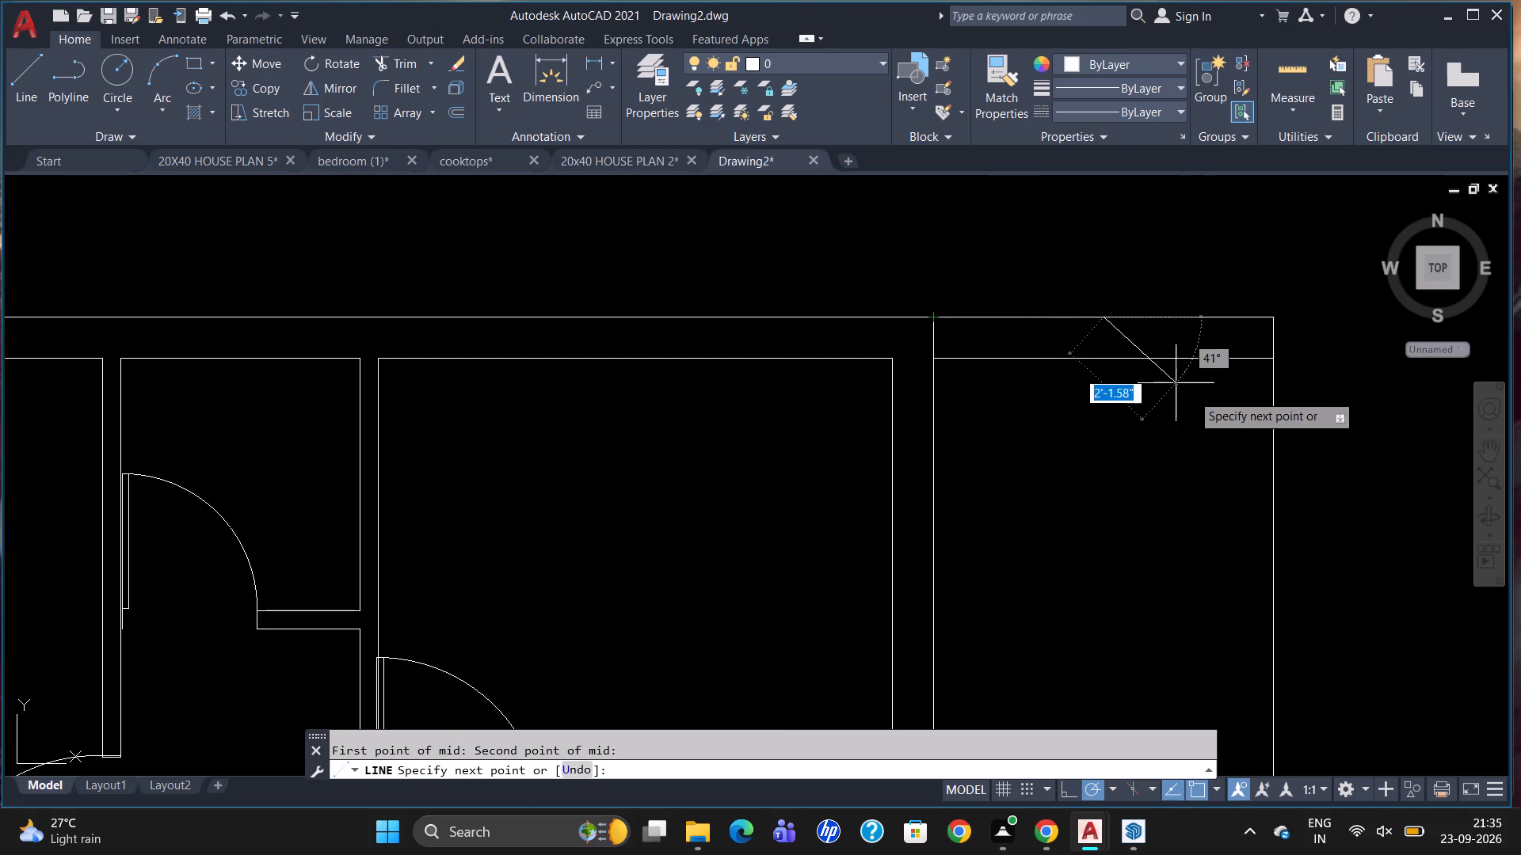
pyautogui.scroll(-2, 1172, 383)
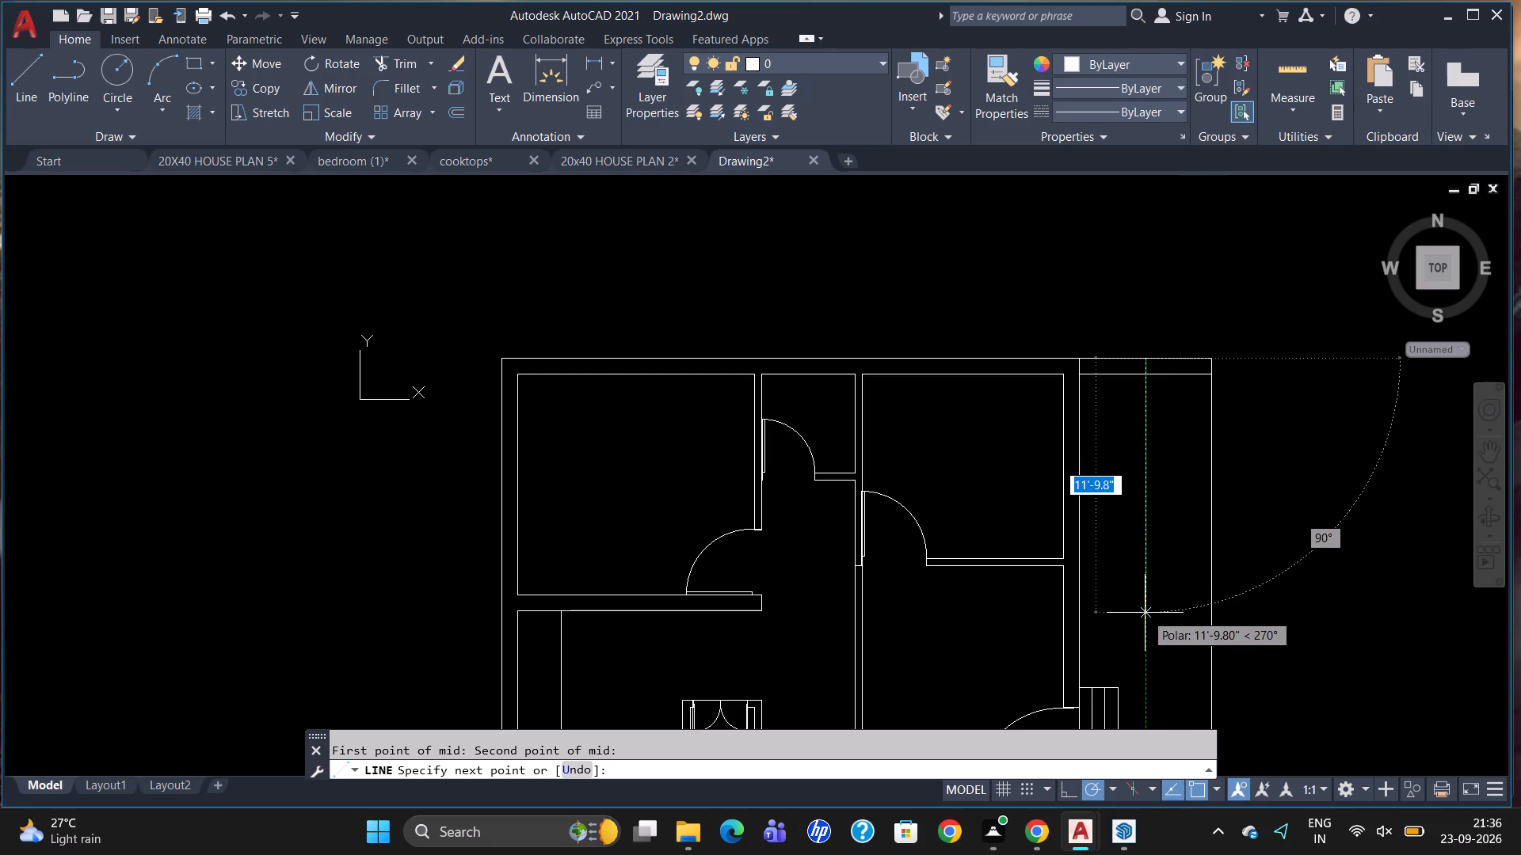
pyautogui.click(1145, 605)
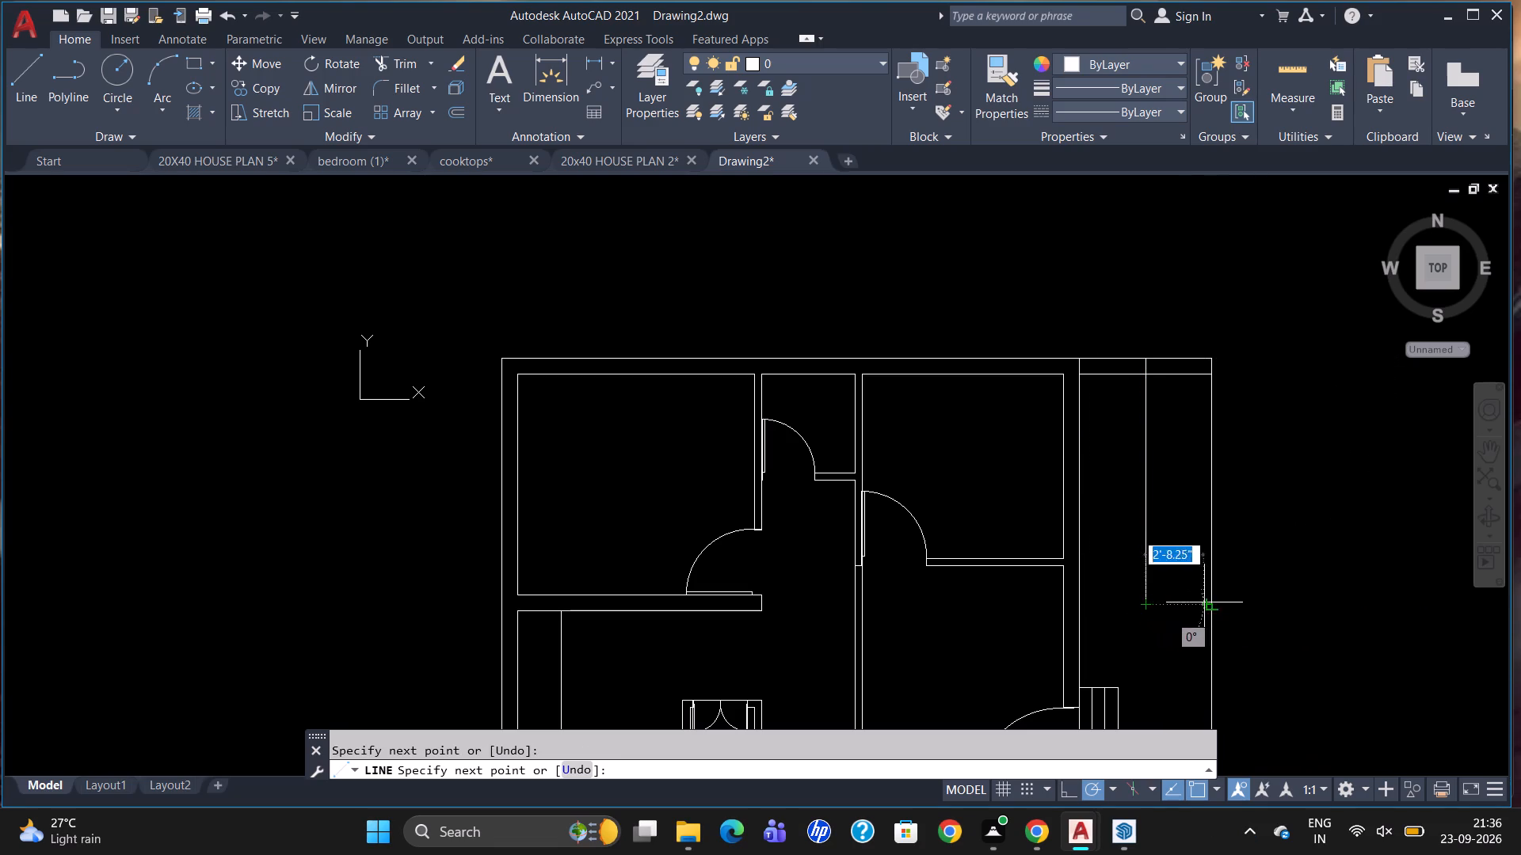
pyautogui.click(1209, 602)
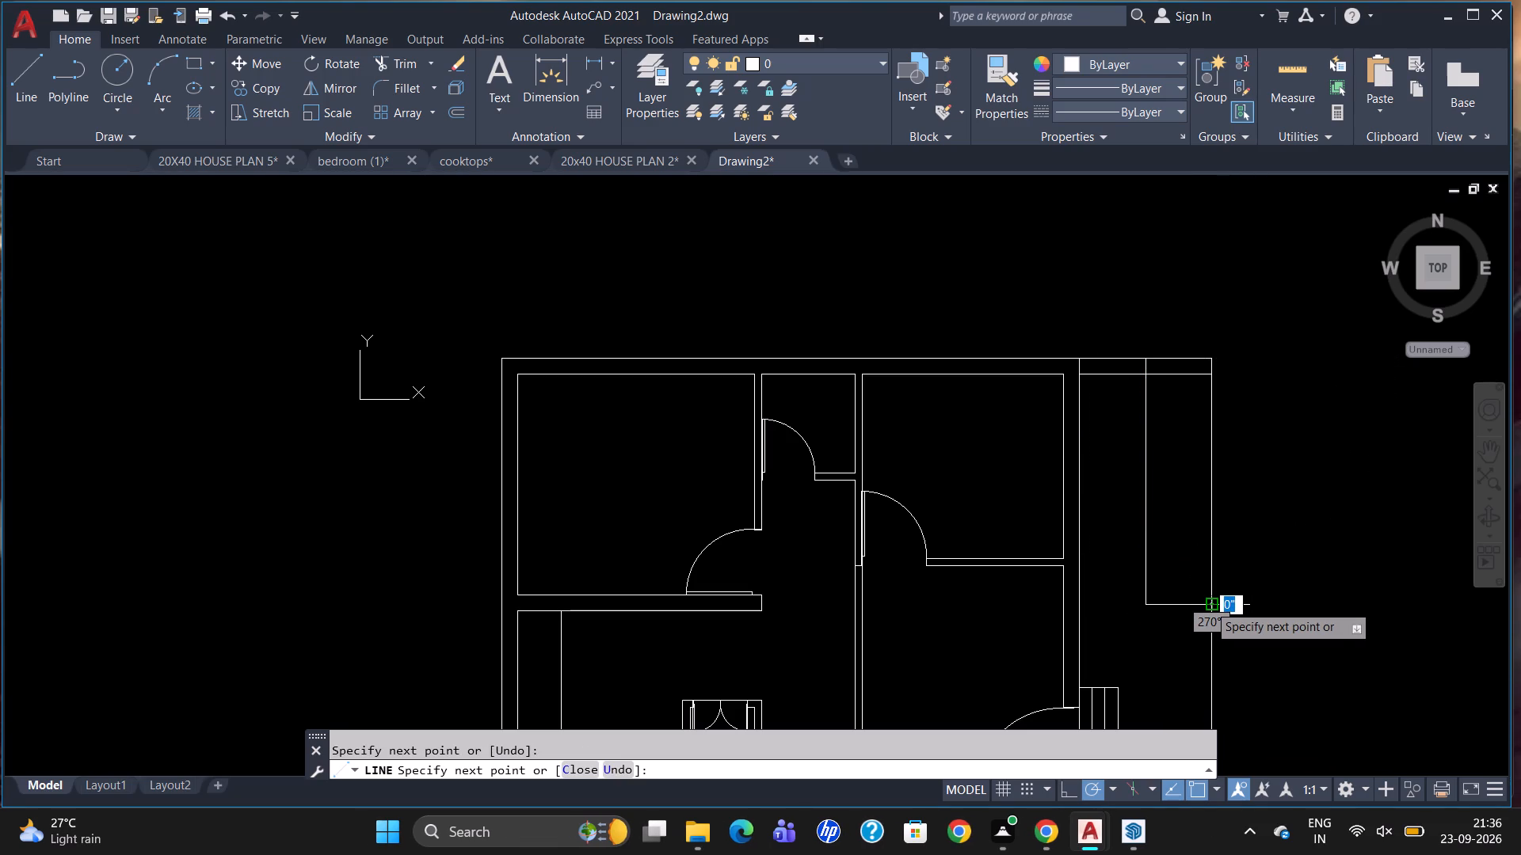
pyautogui.press('Escape')
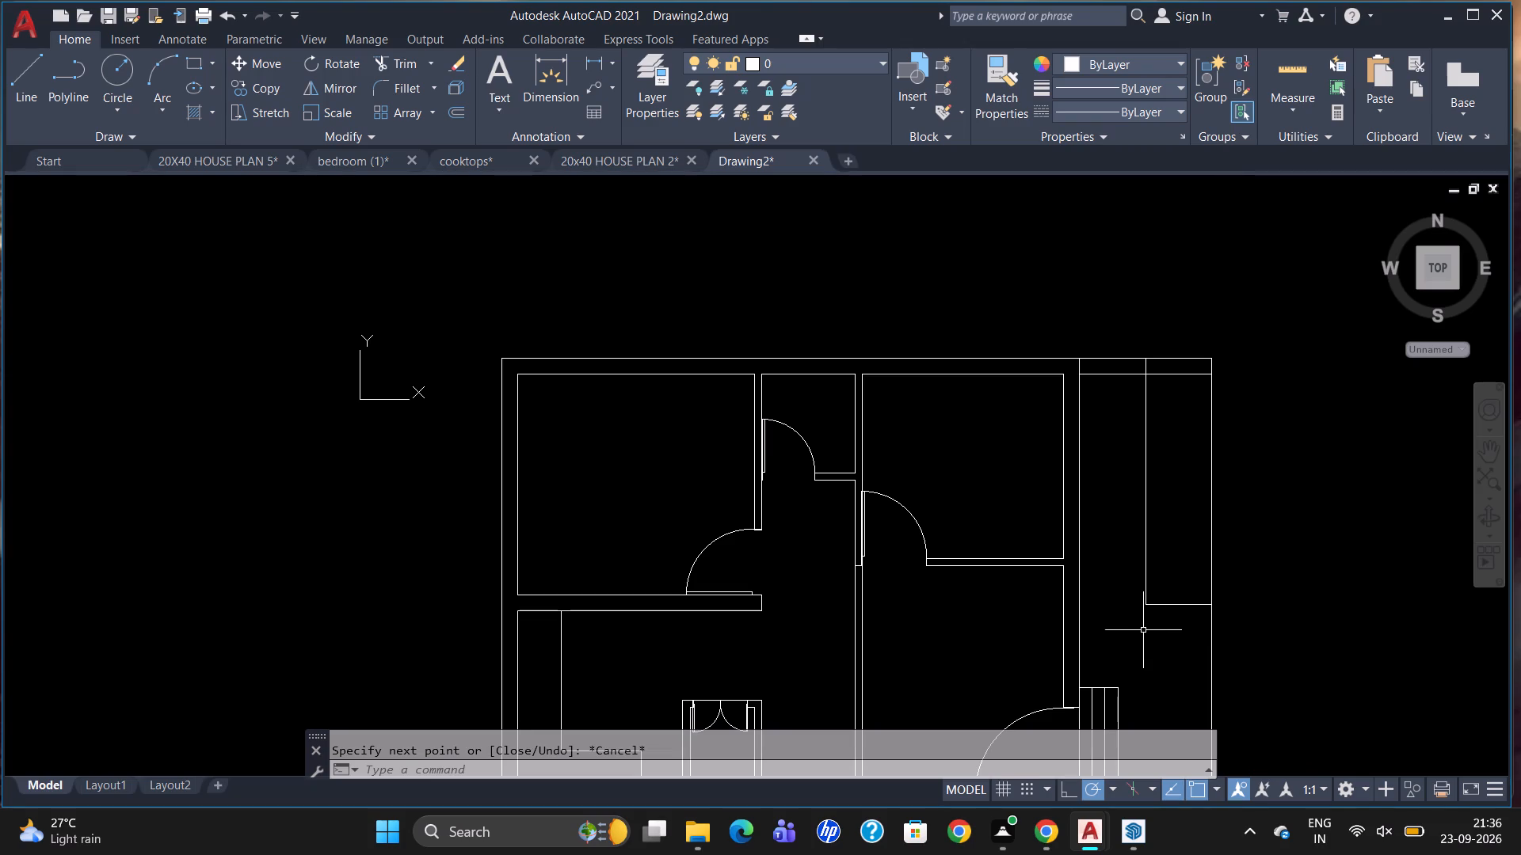
# Copy the flight's bottom line as a 15-item array fitted vertically up to the upper inner wall line.
pyautogui.click(1181, 606)
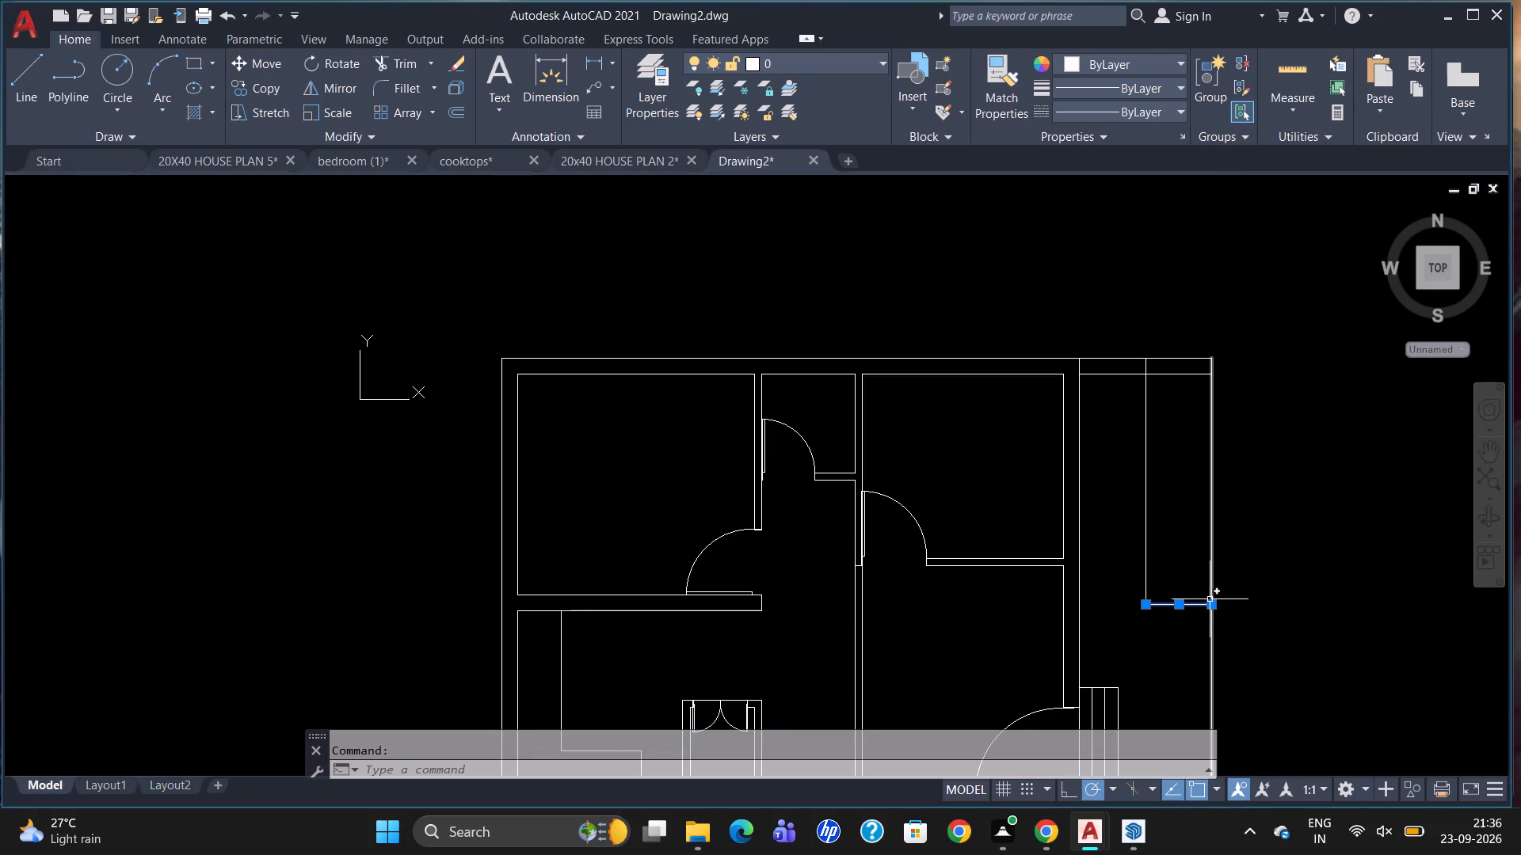
pyautogui.write('CO')
pyautogui.press('Return')
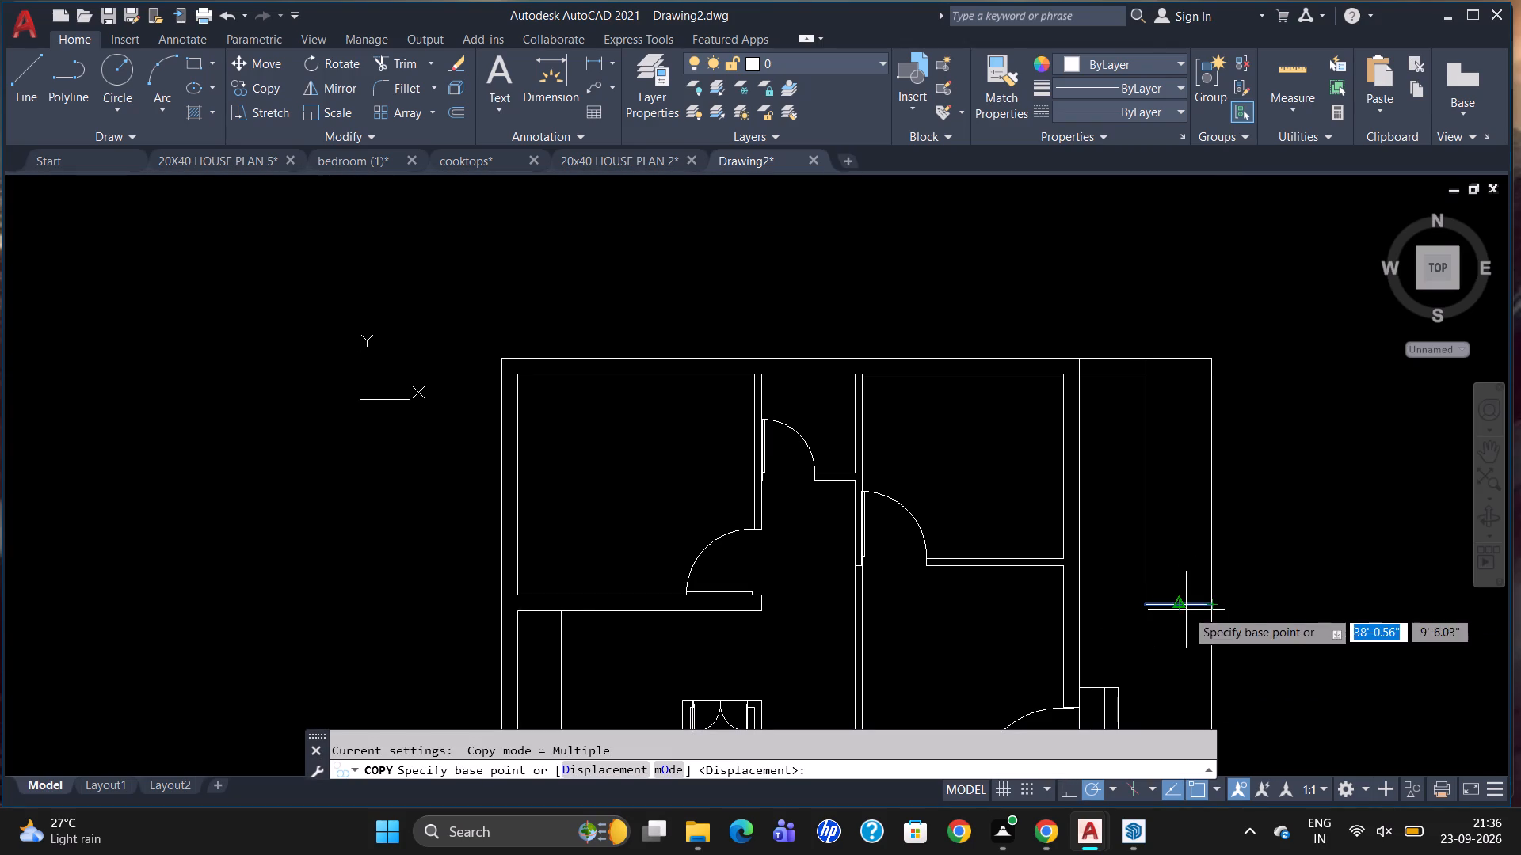
pyautogui.click(1186, 610)
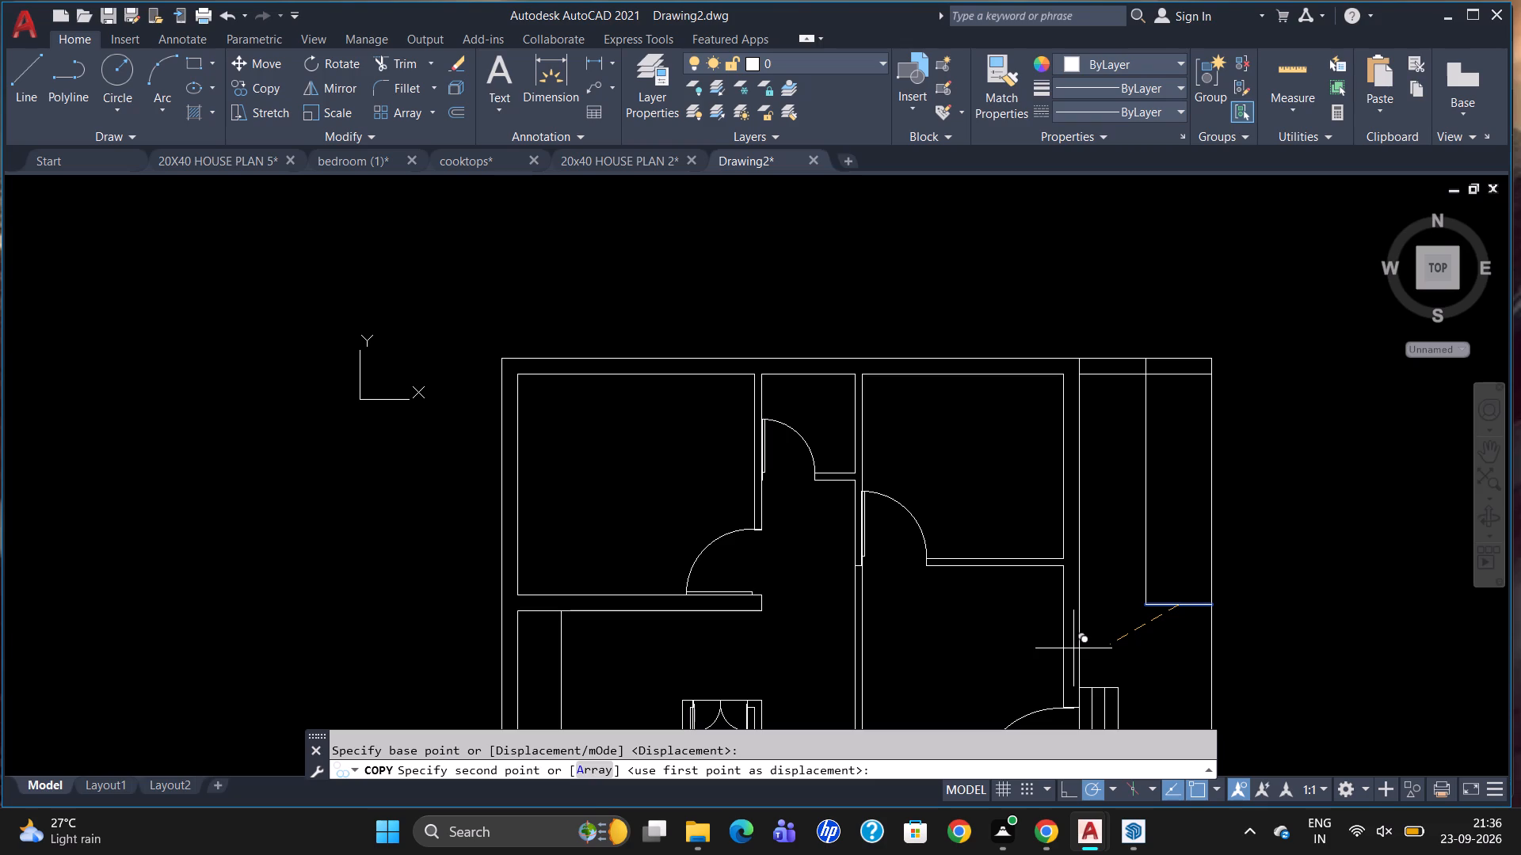
pyautogui.click(587, 767)
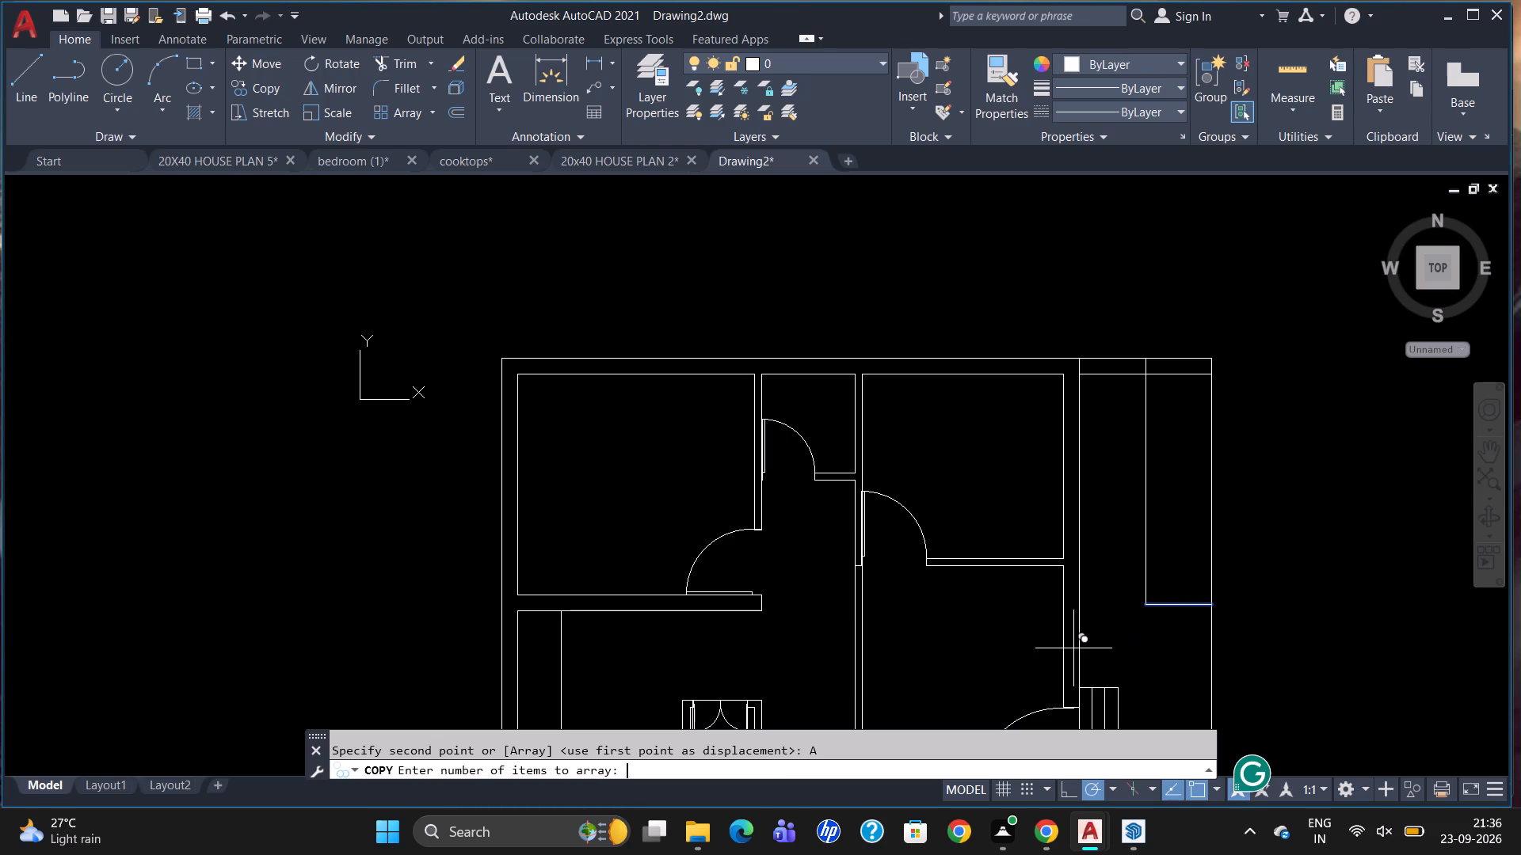
pyautogui.write('15')
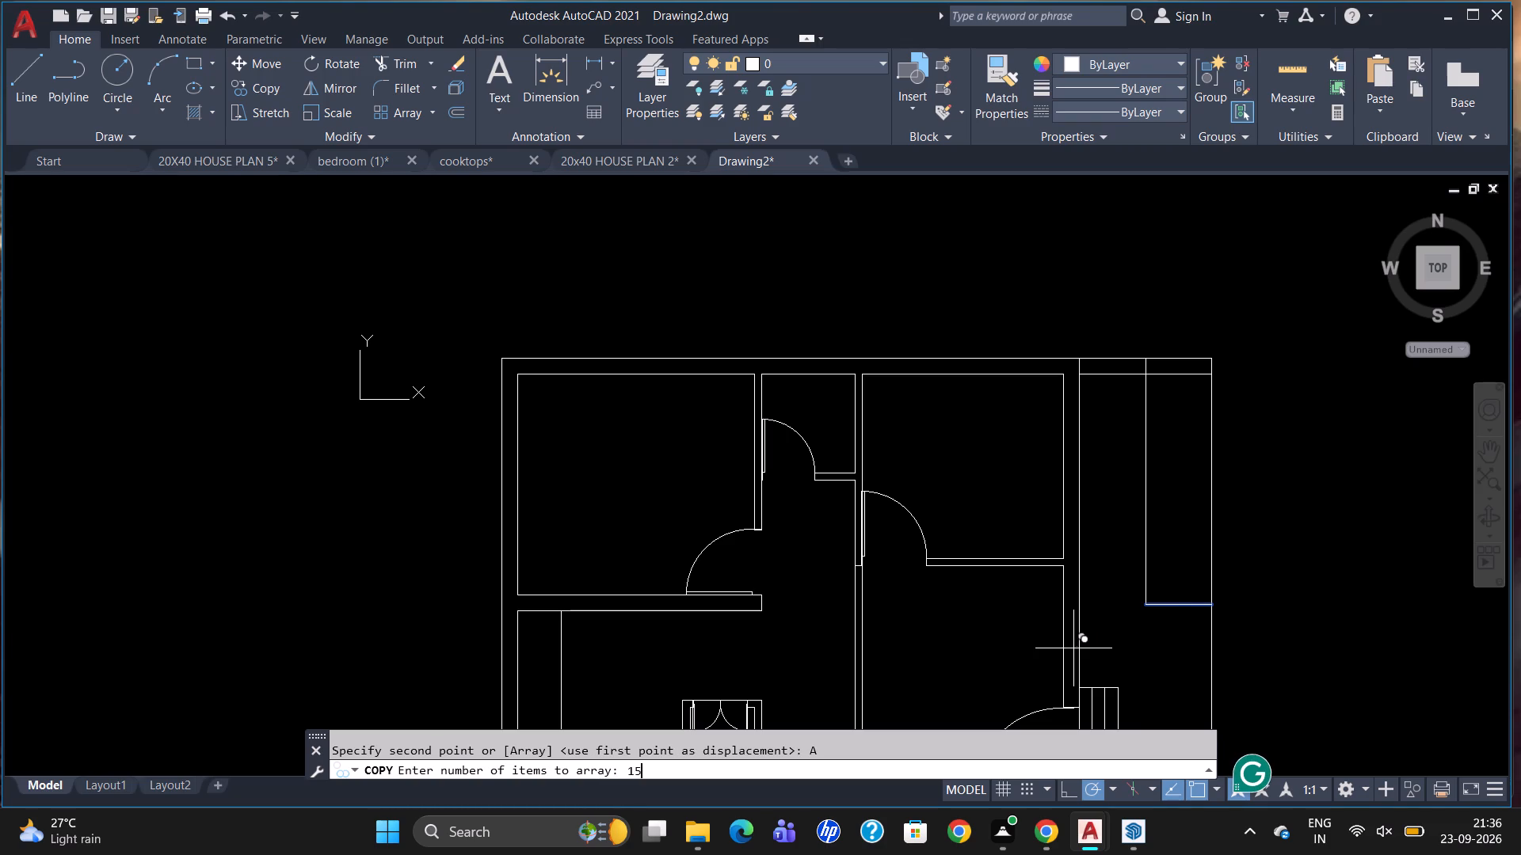
pyautogui.press('Return')
pyautogui.click(581, 771)
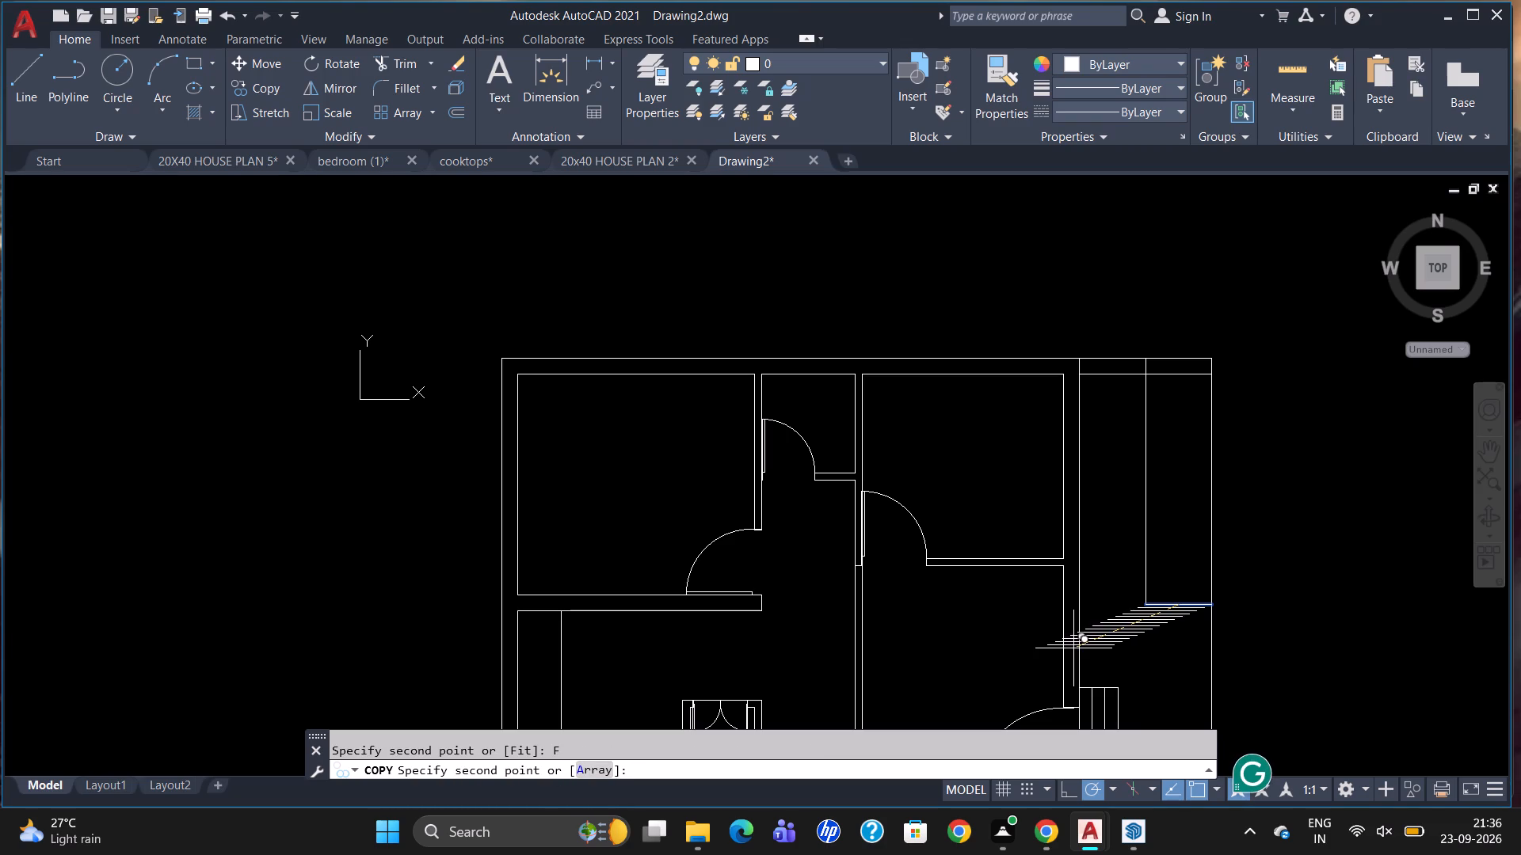
pyautogui.click(1176, 380)
pyautogui.press('Escape')
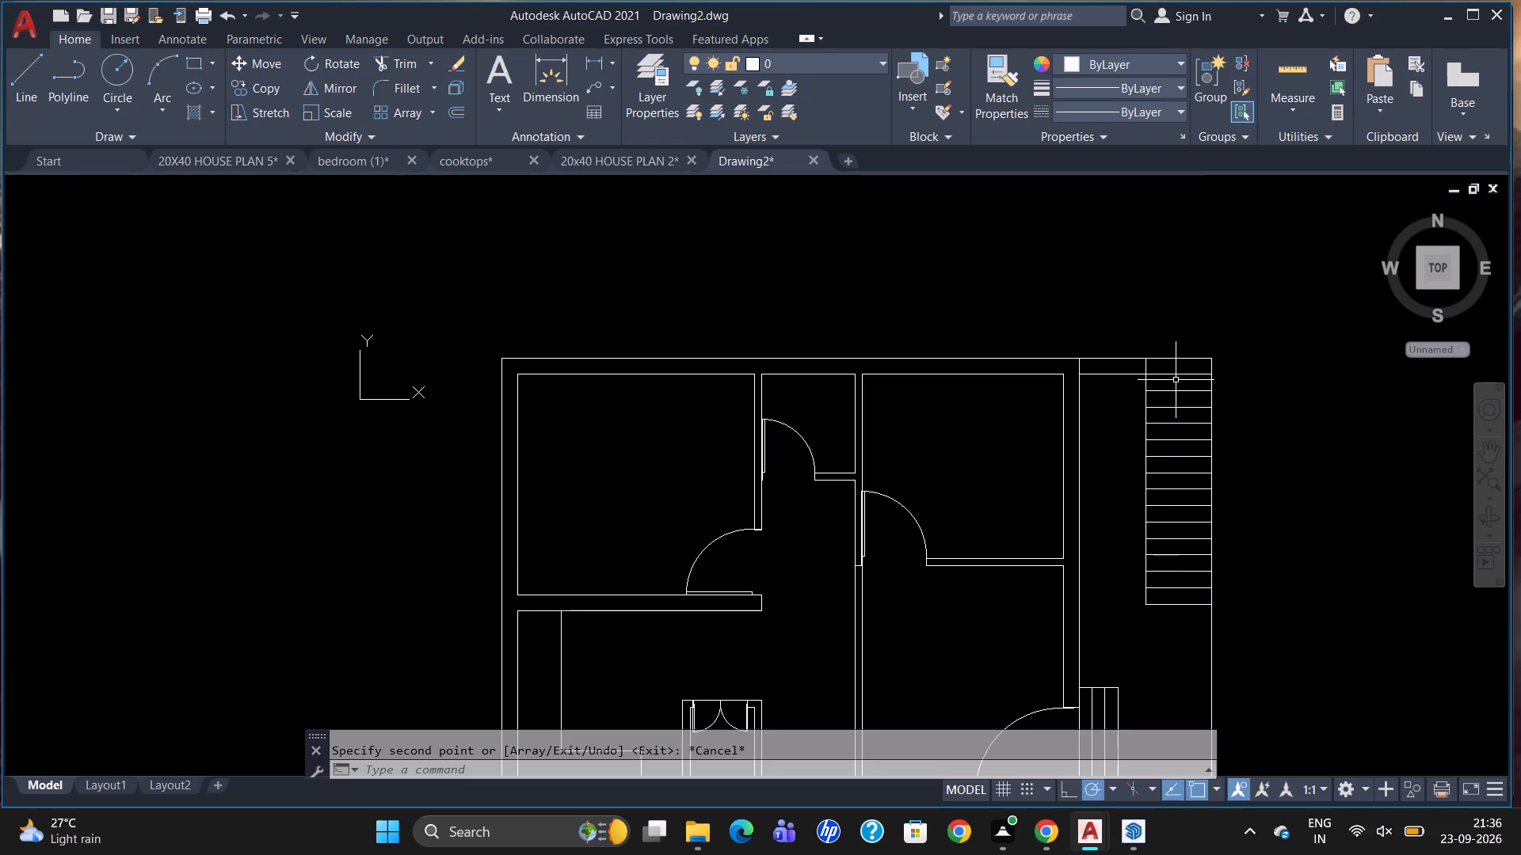
# Draw a 3'-1" horizontal line from the stair flight's left edge to the strip's left boundary, level with a mid-flight tread.
pyautogui.press('l')
pyautogui.press('Return')
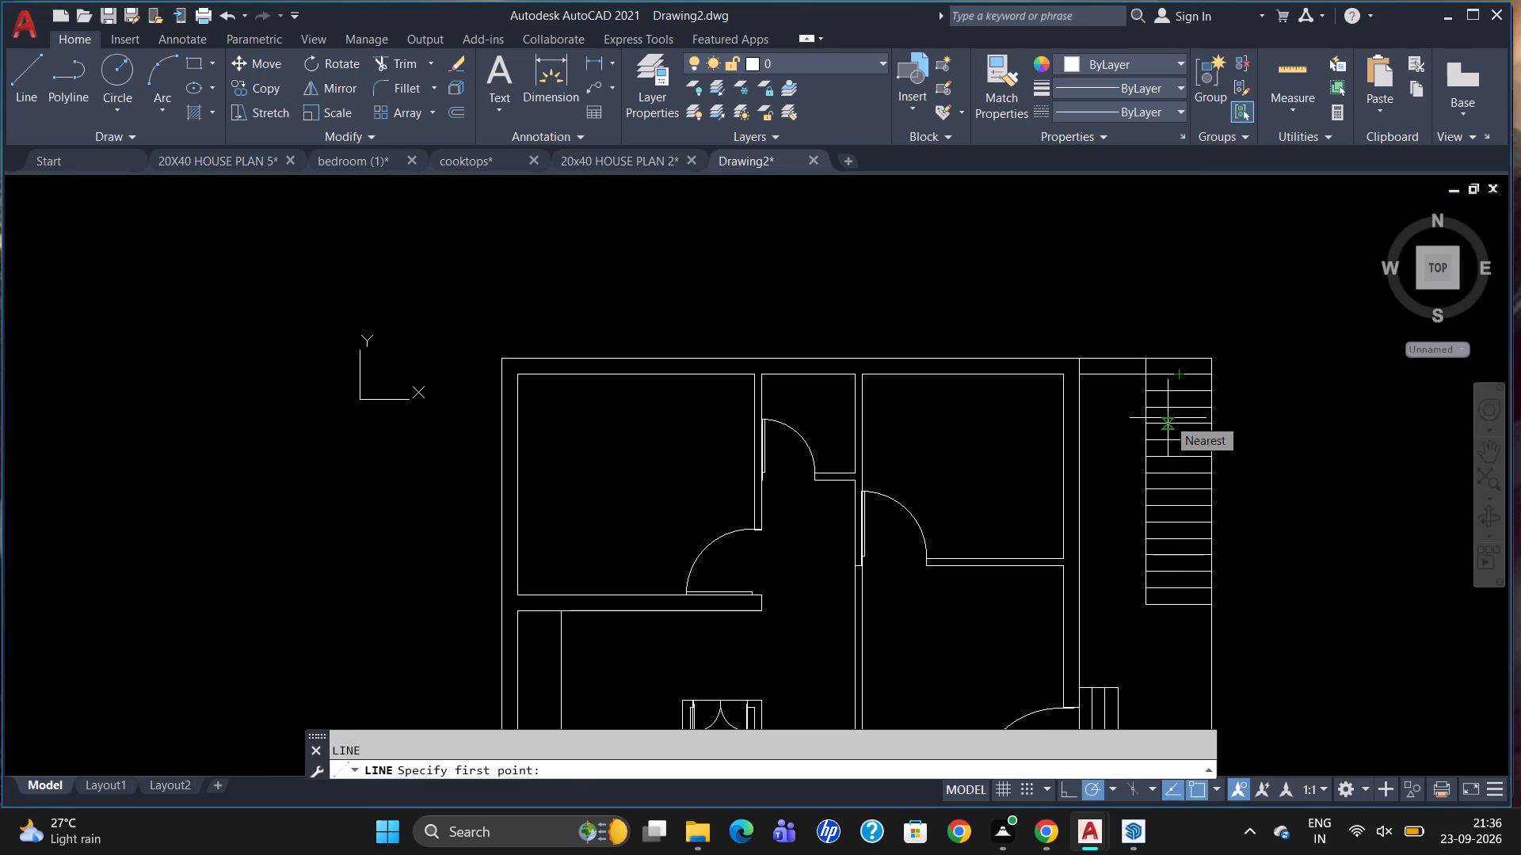
pyautogui.click(1149, 472)
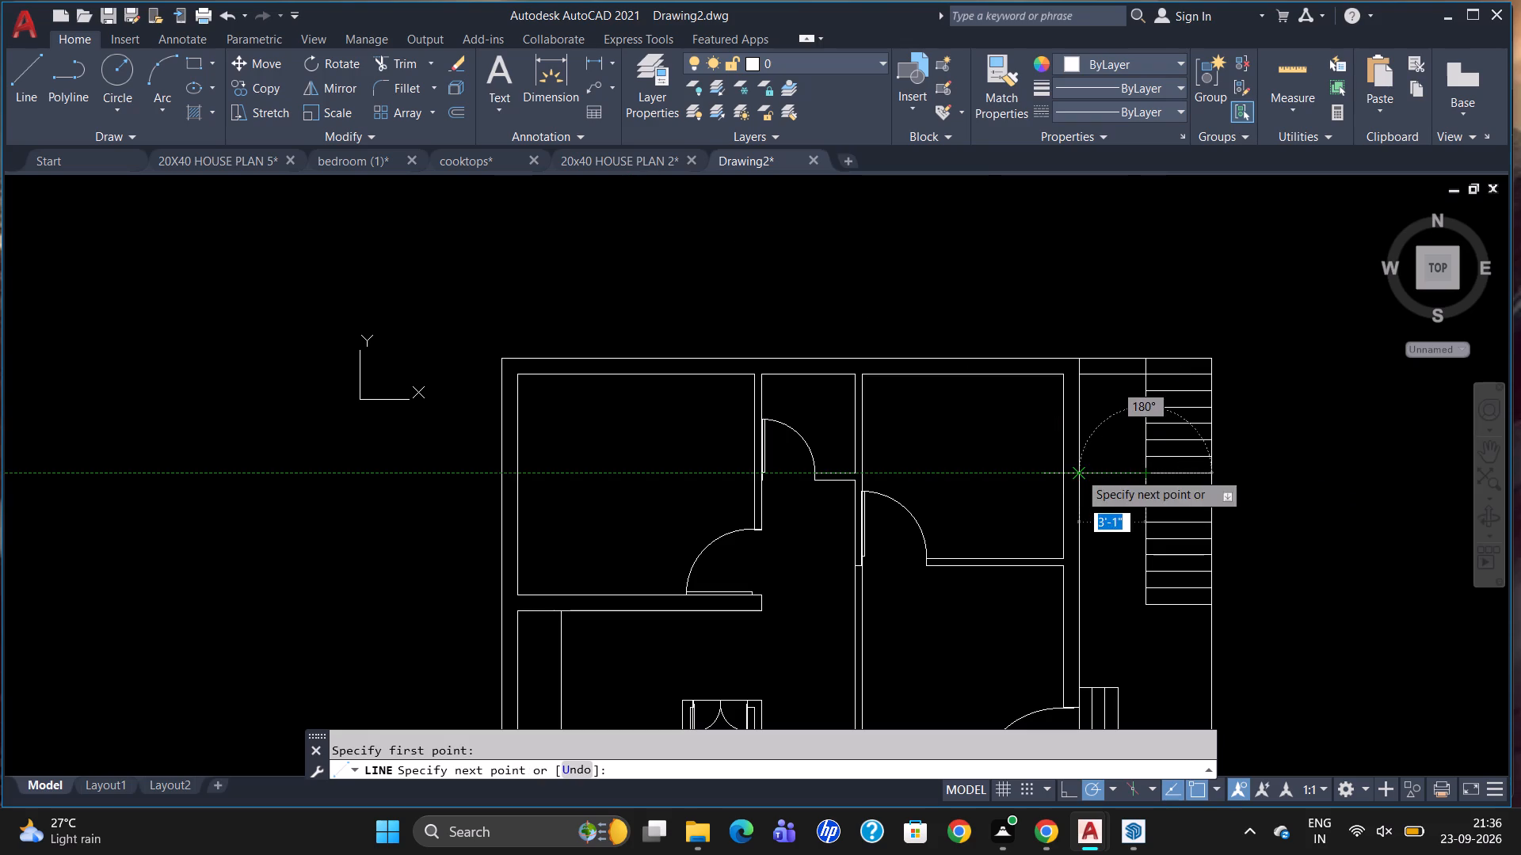
pyautogui.click(1079, 472)
pyautogui.press('Escape')
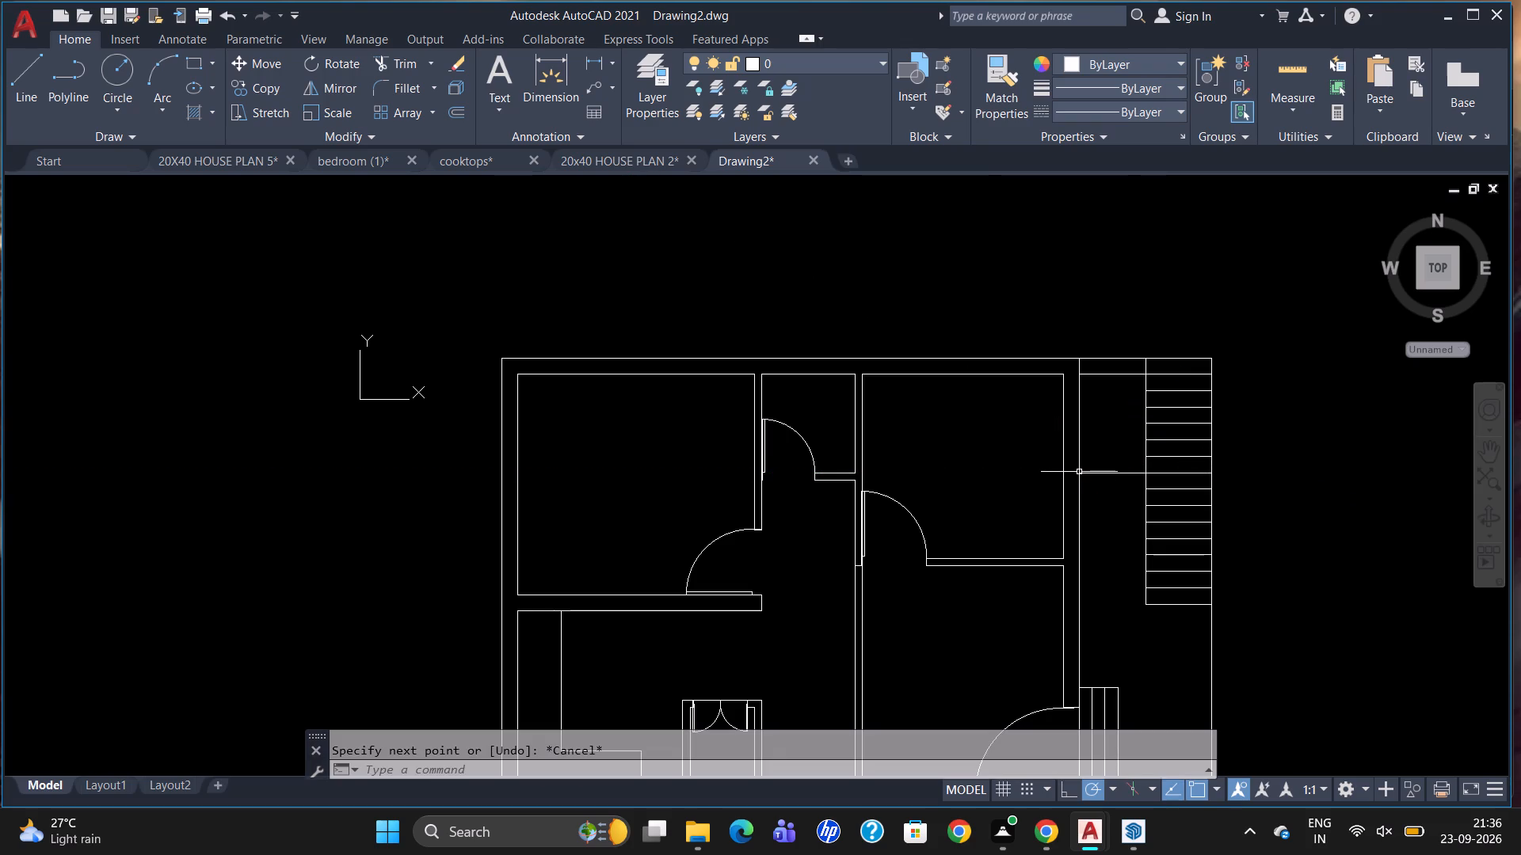
# Copy the 3'-1" line as a 6-item array fitted up to the upper inner wall line for the second flight's treads.
pyautogui.write('CO')
pyautogui.press('Return')
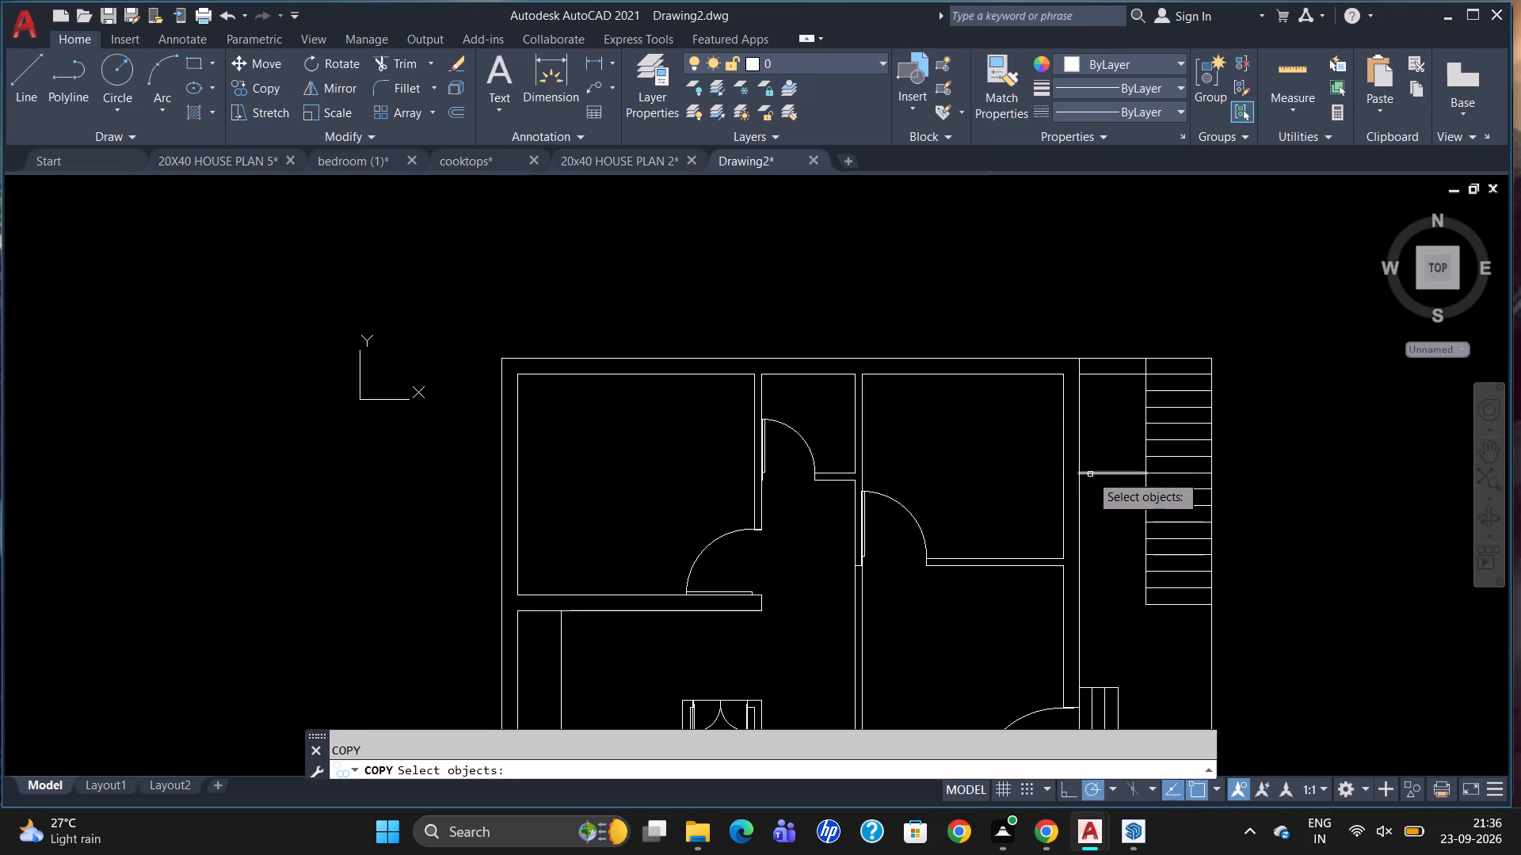
pyautogui.click(1093, 473)
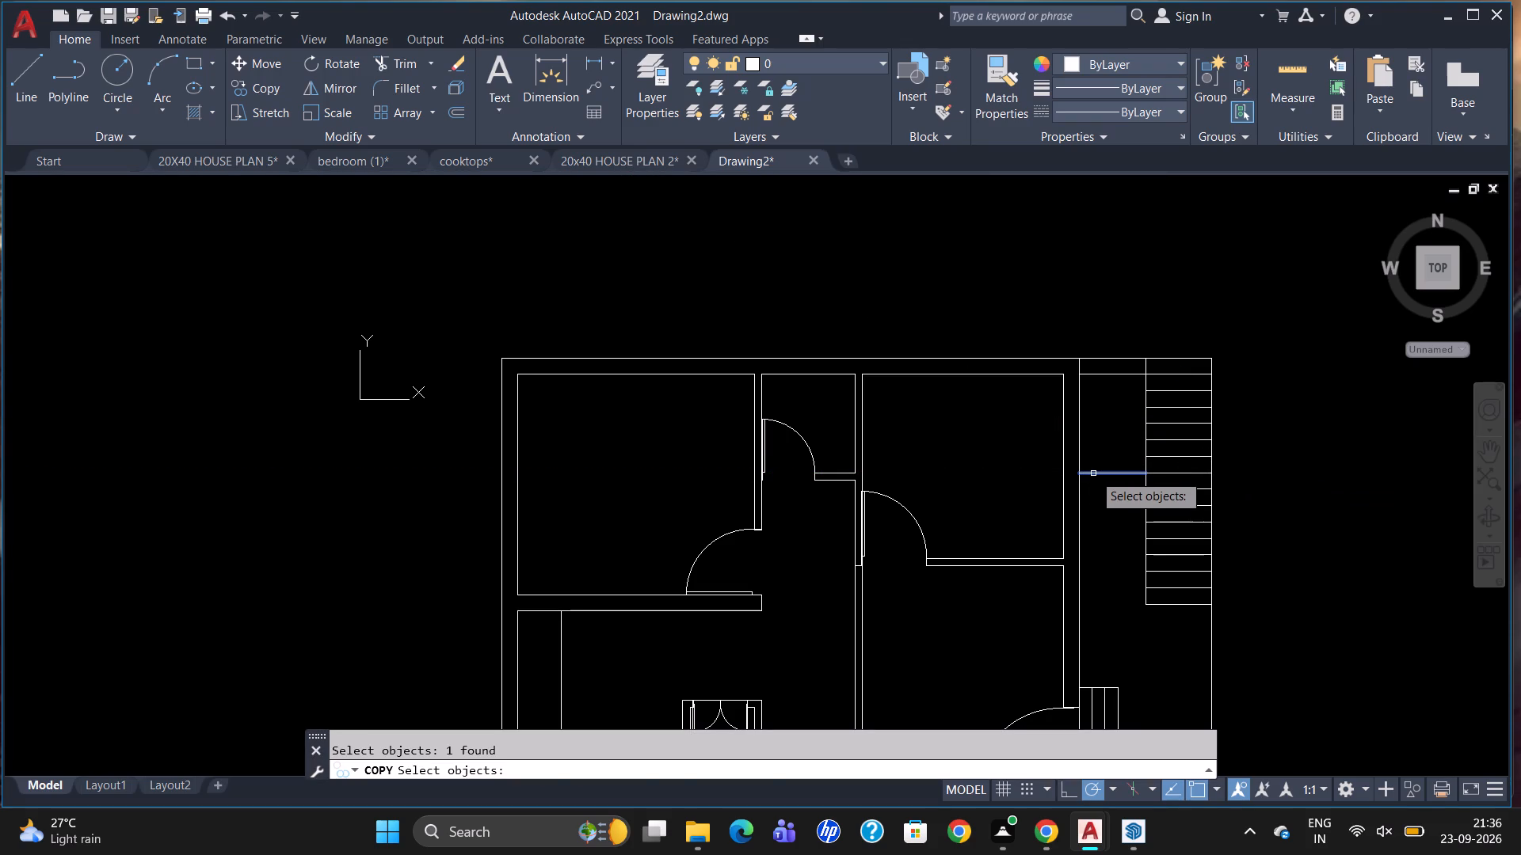
pyautogui.press('Return')
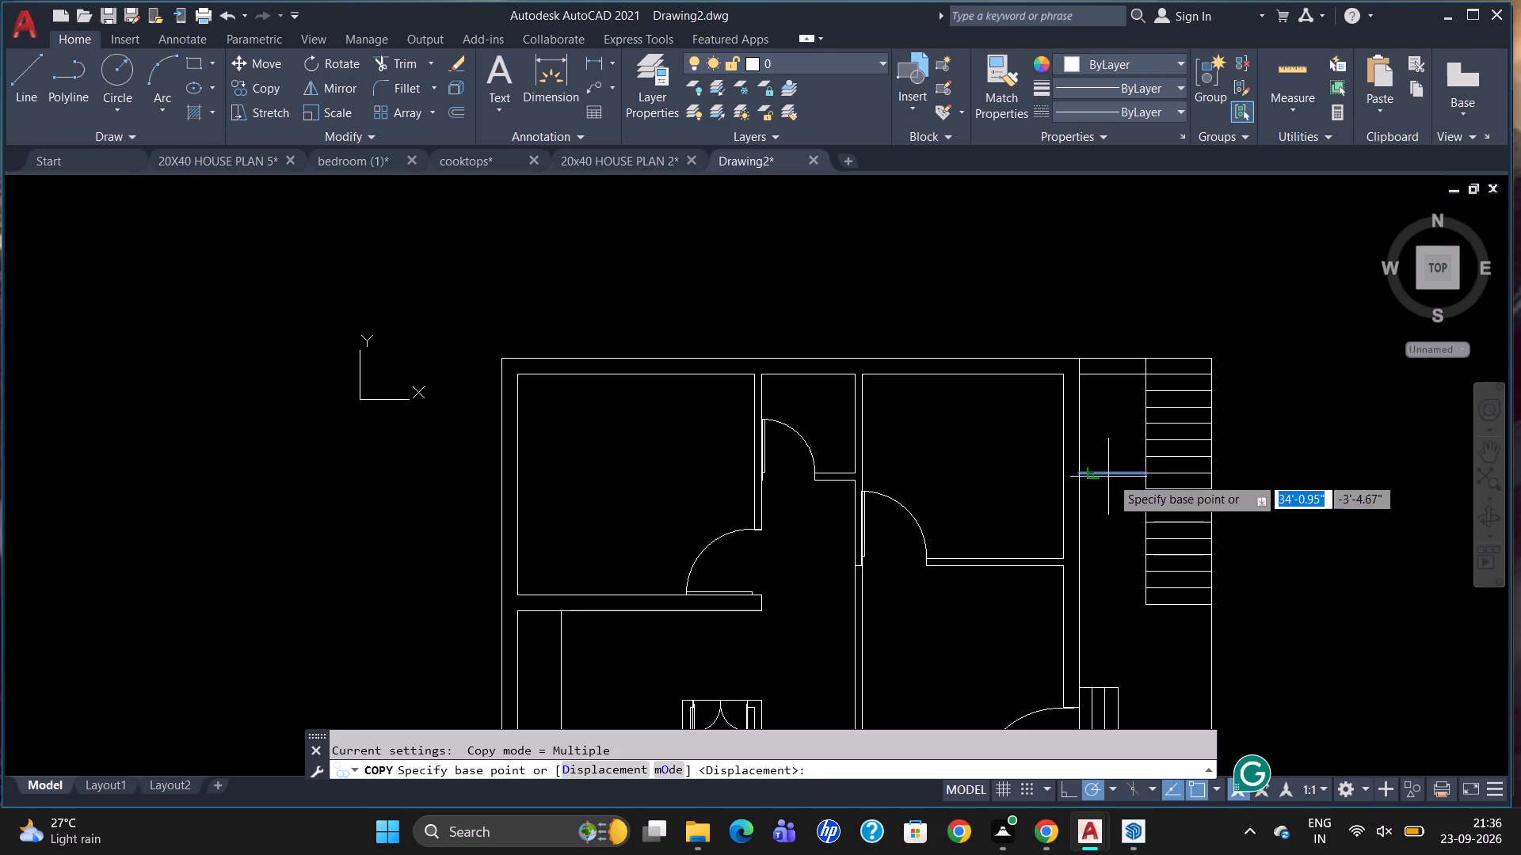
pyautogui.moveTo(1116, 474); pyautogui.dragTo(1121, 466)
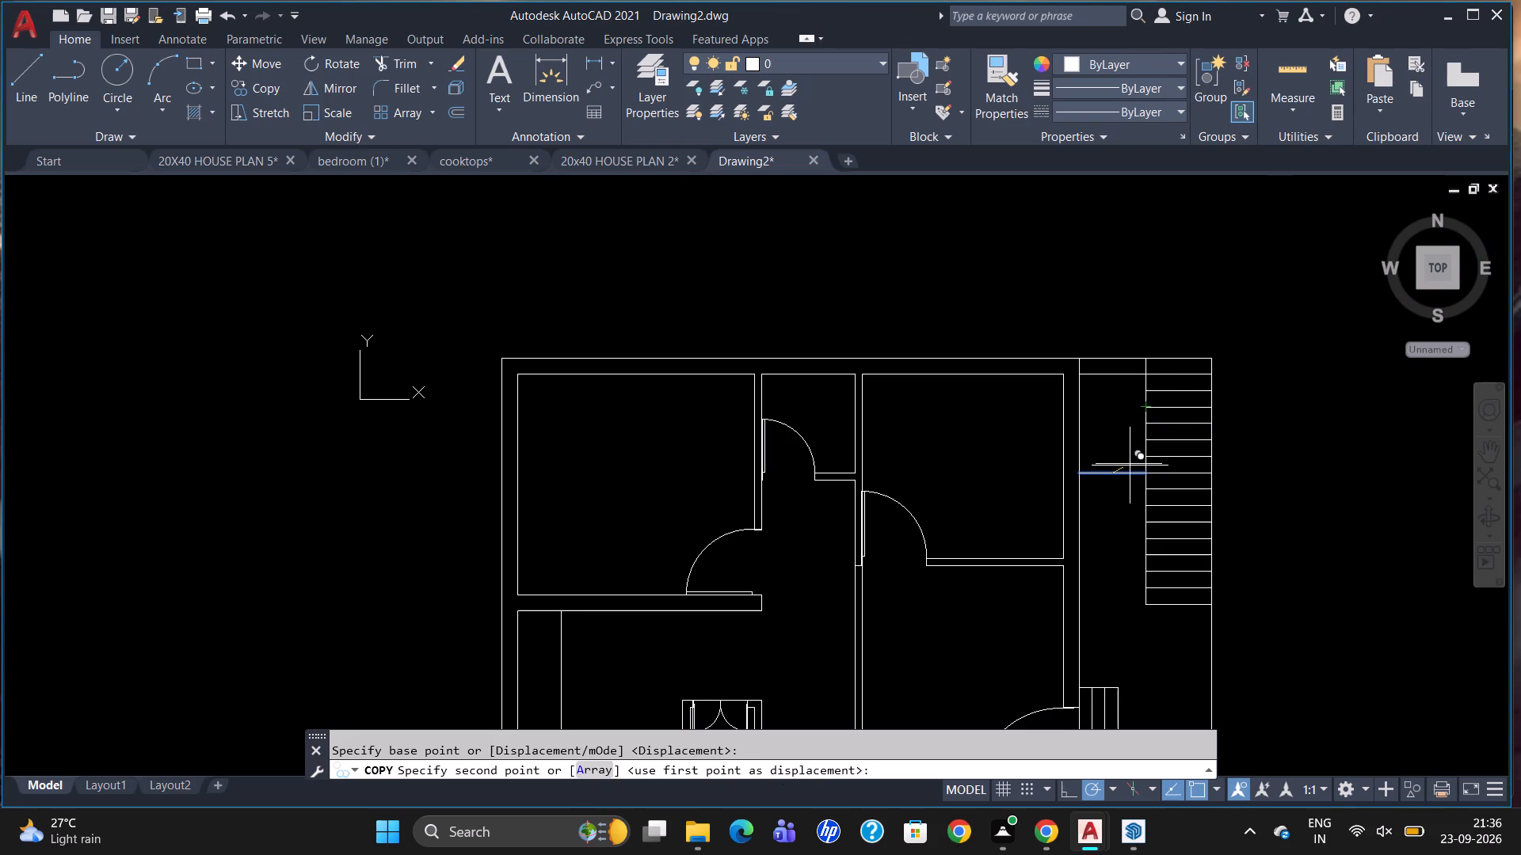
pyautogui.click(581, 769)
pyautogui.press('6')
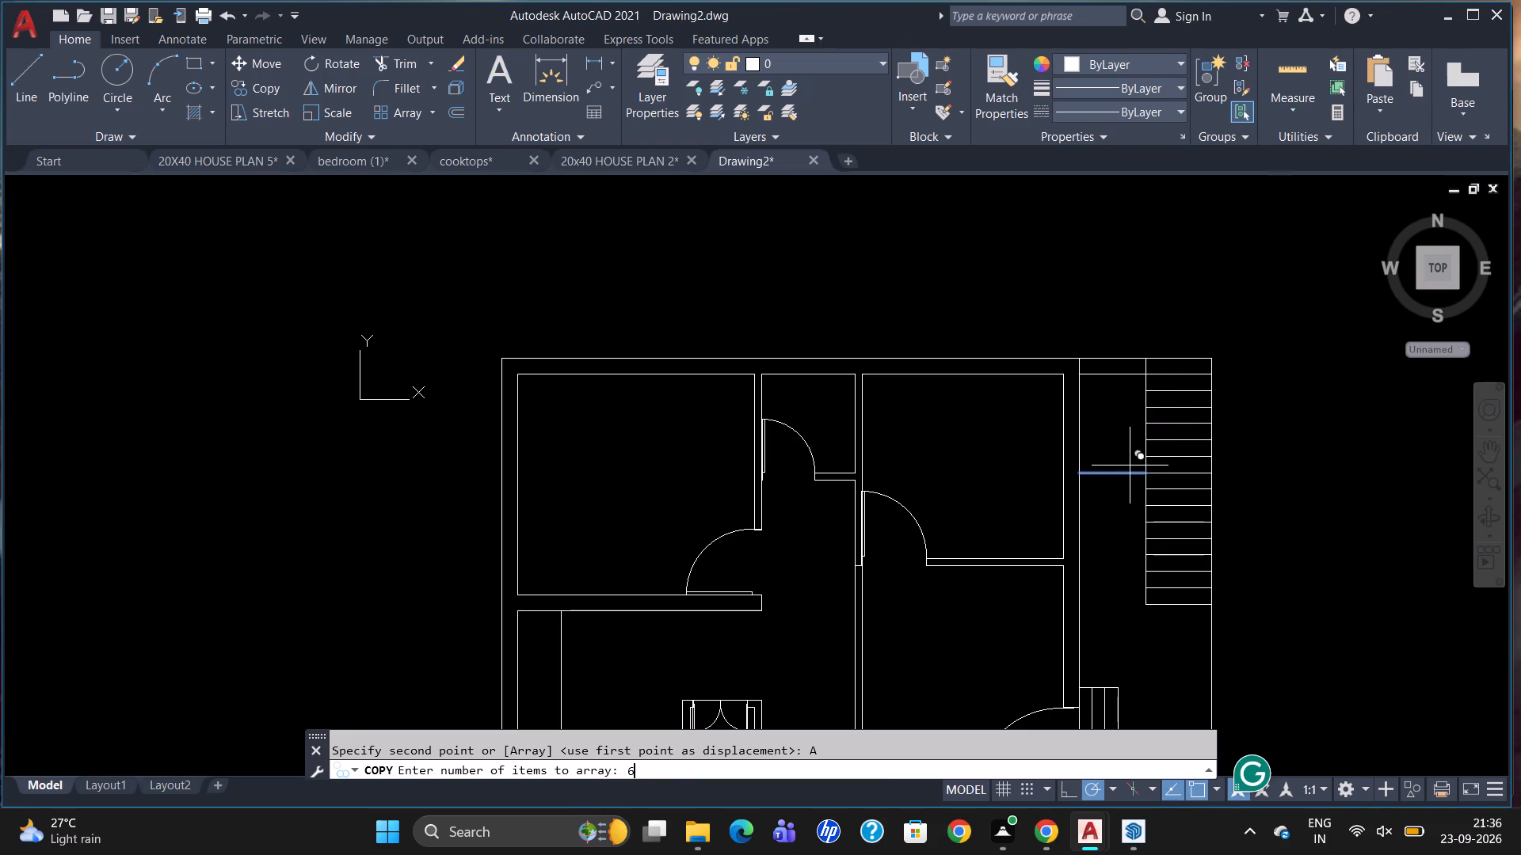
pyautogui.press('Return')
pyautogui.click(581, 769)
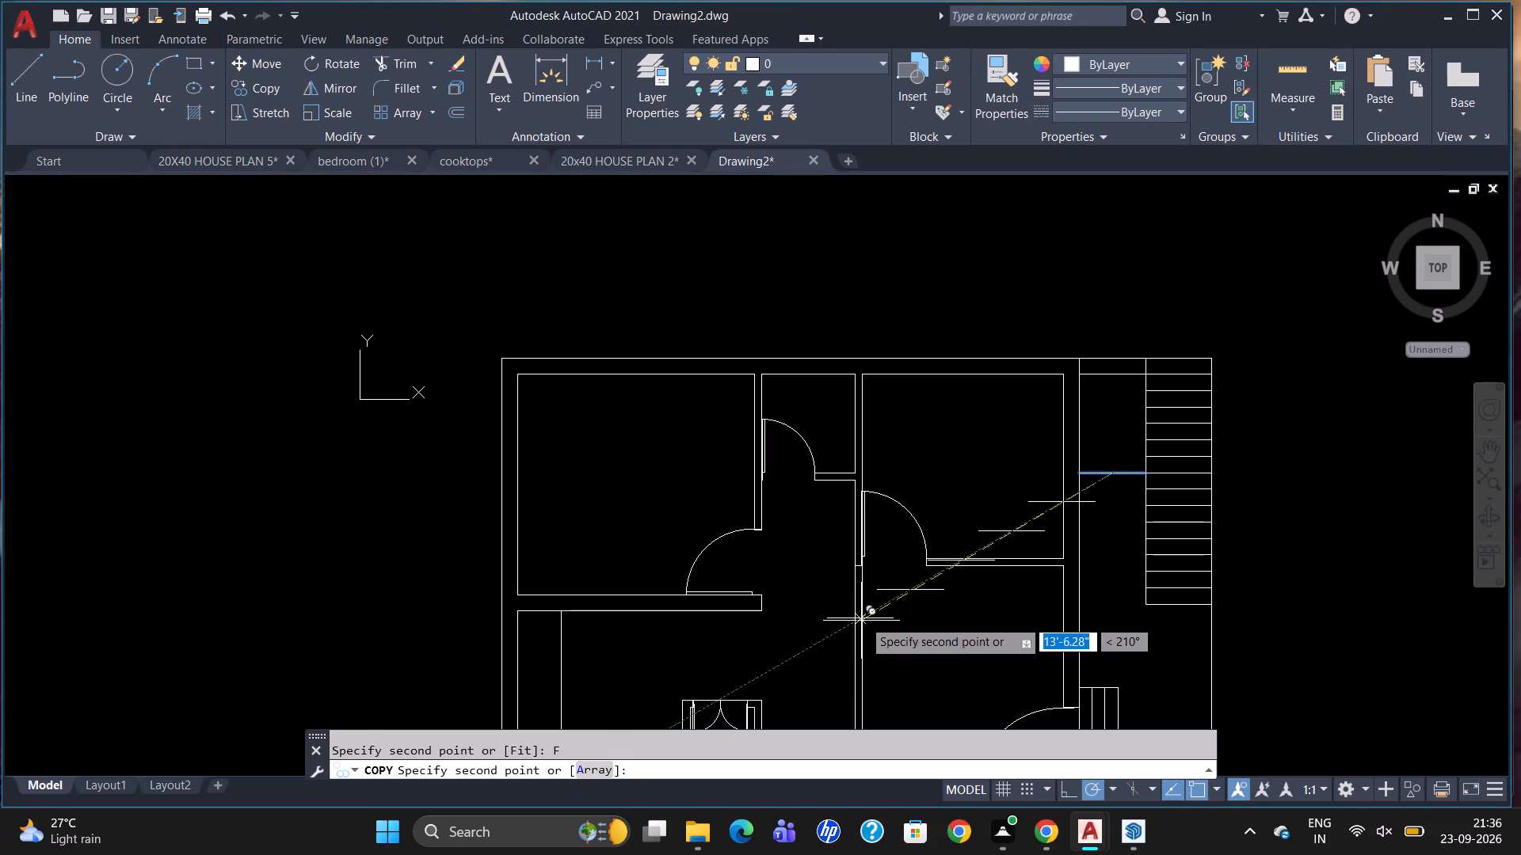
pyautogui.click(1112, 380)
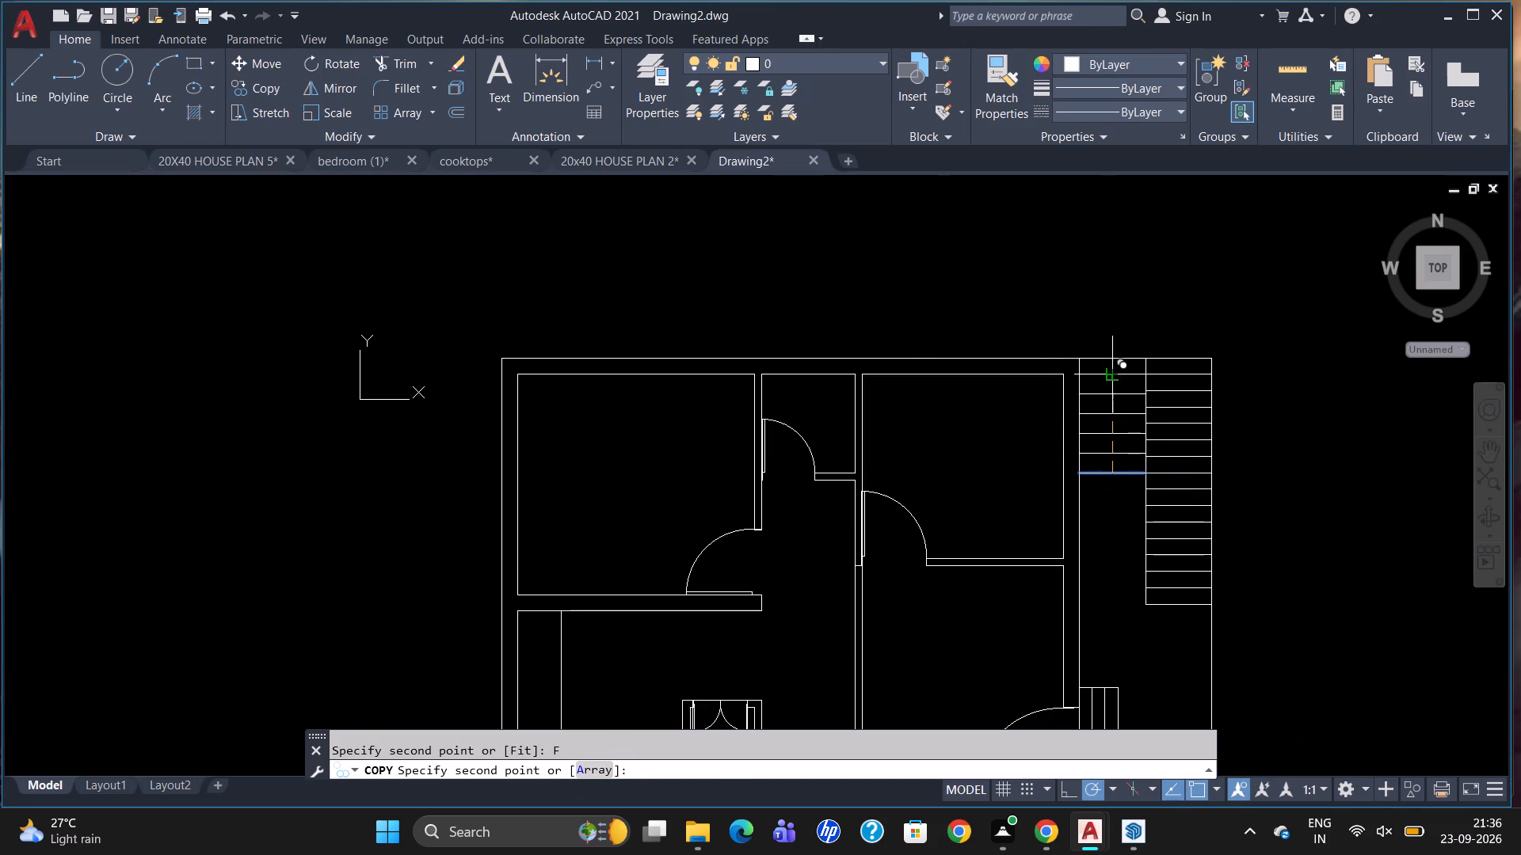
pyautogui.press('Escape')
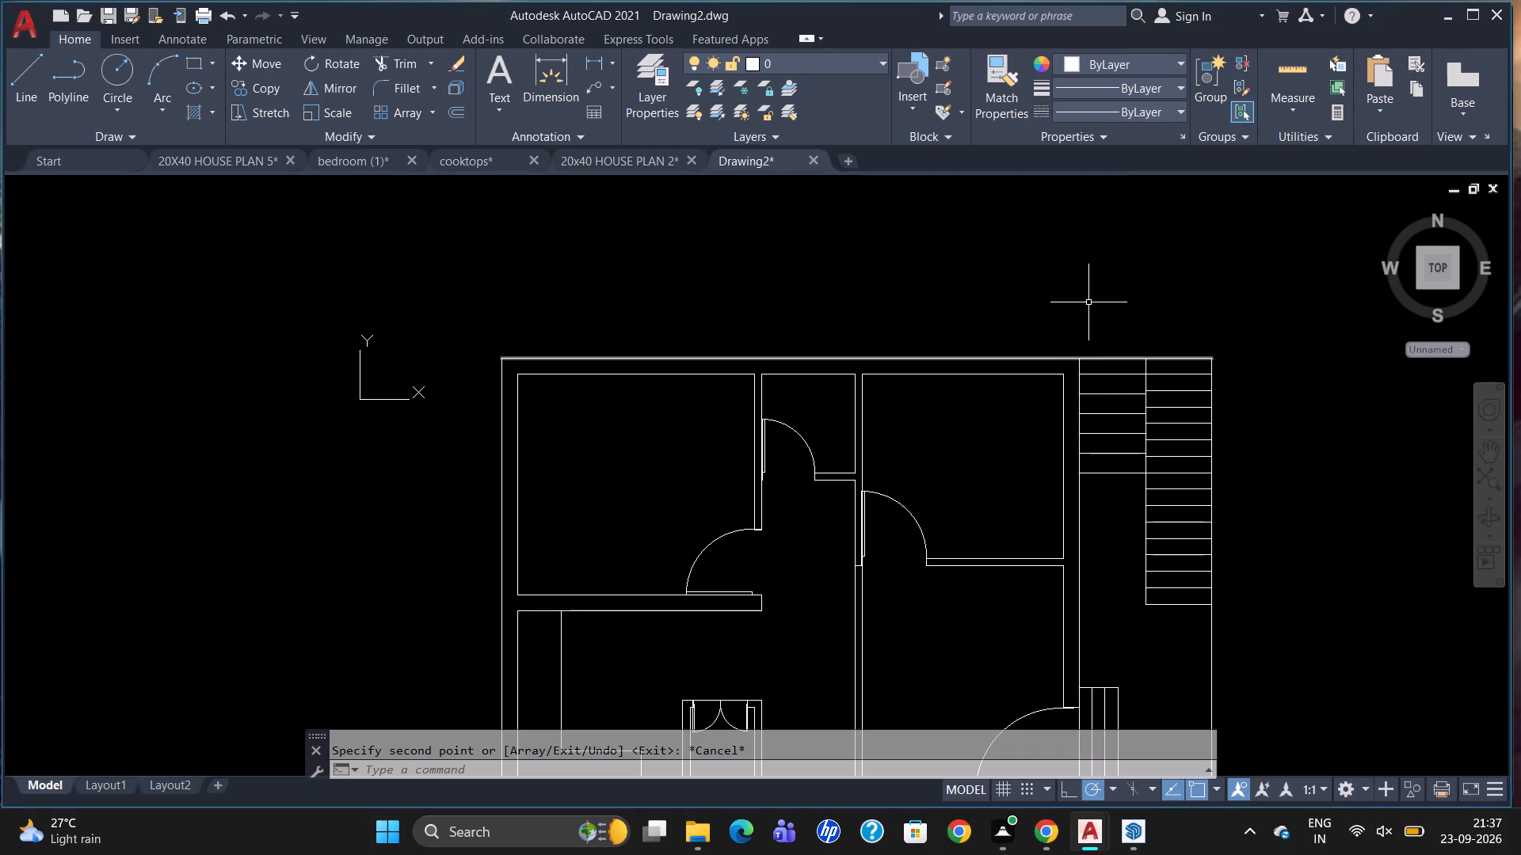
# Copy the plan-view double bed with two cushions and side tables from bedroom (1) into Drawing2's upper-left room.
pyautogui.scroll(-1, 1092, 298)
pyautogui.scroll(-1, 1096, 384)
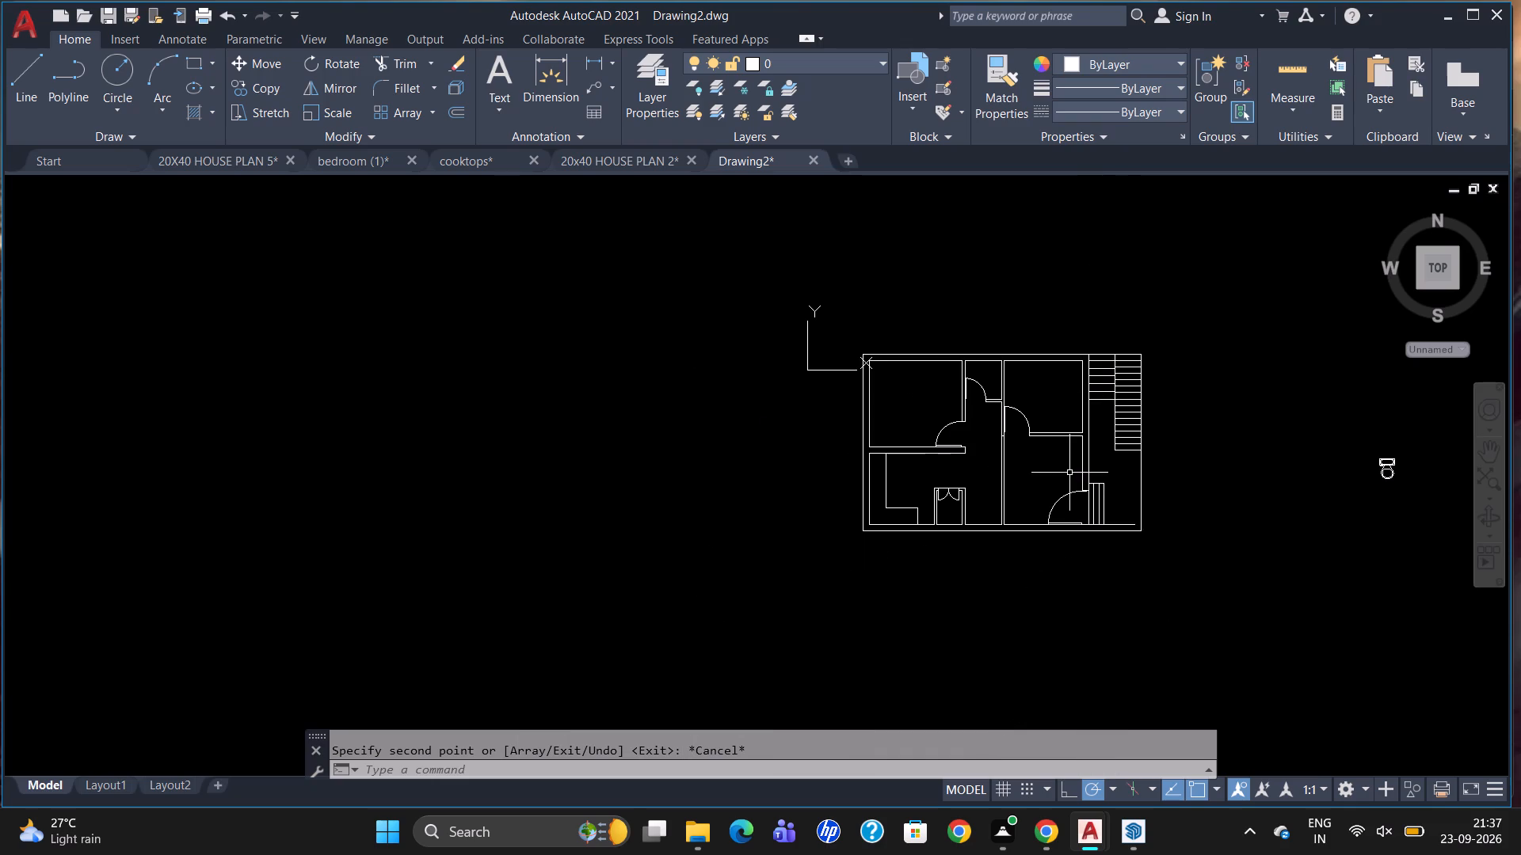
pyautogui.scroll(2, 1091, 343)
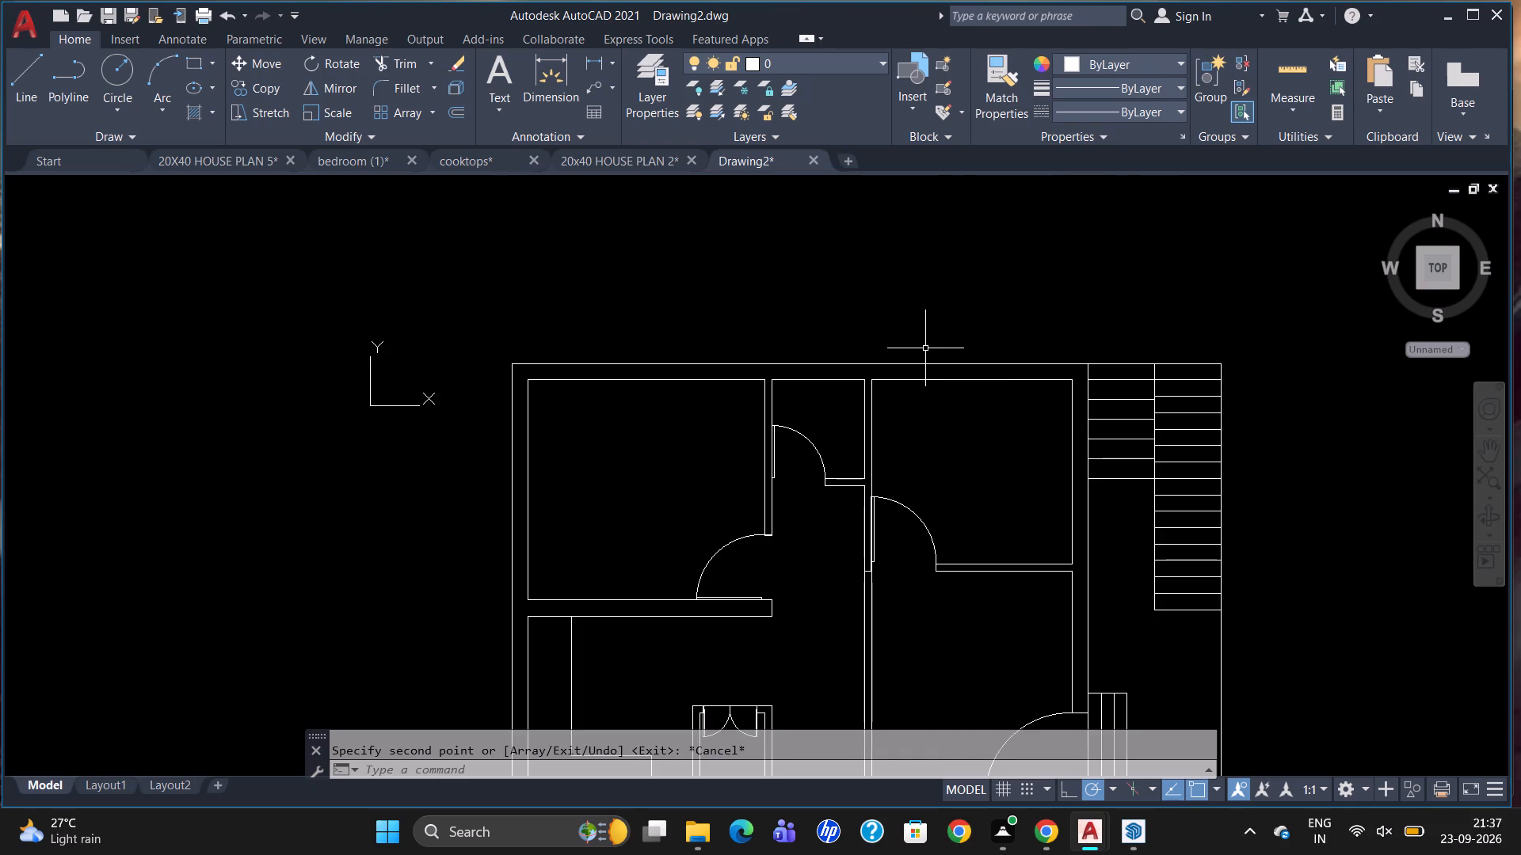
pyautogui.scroll(-1, 964, 369)
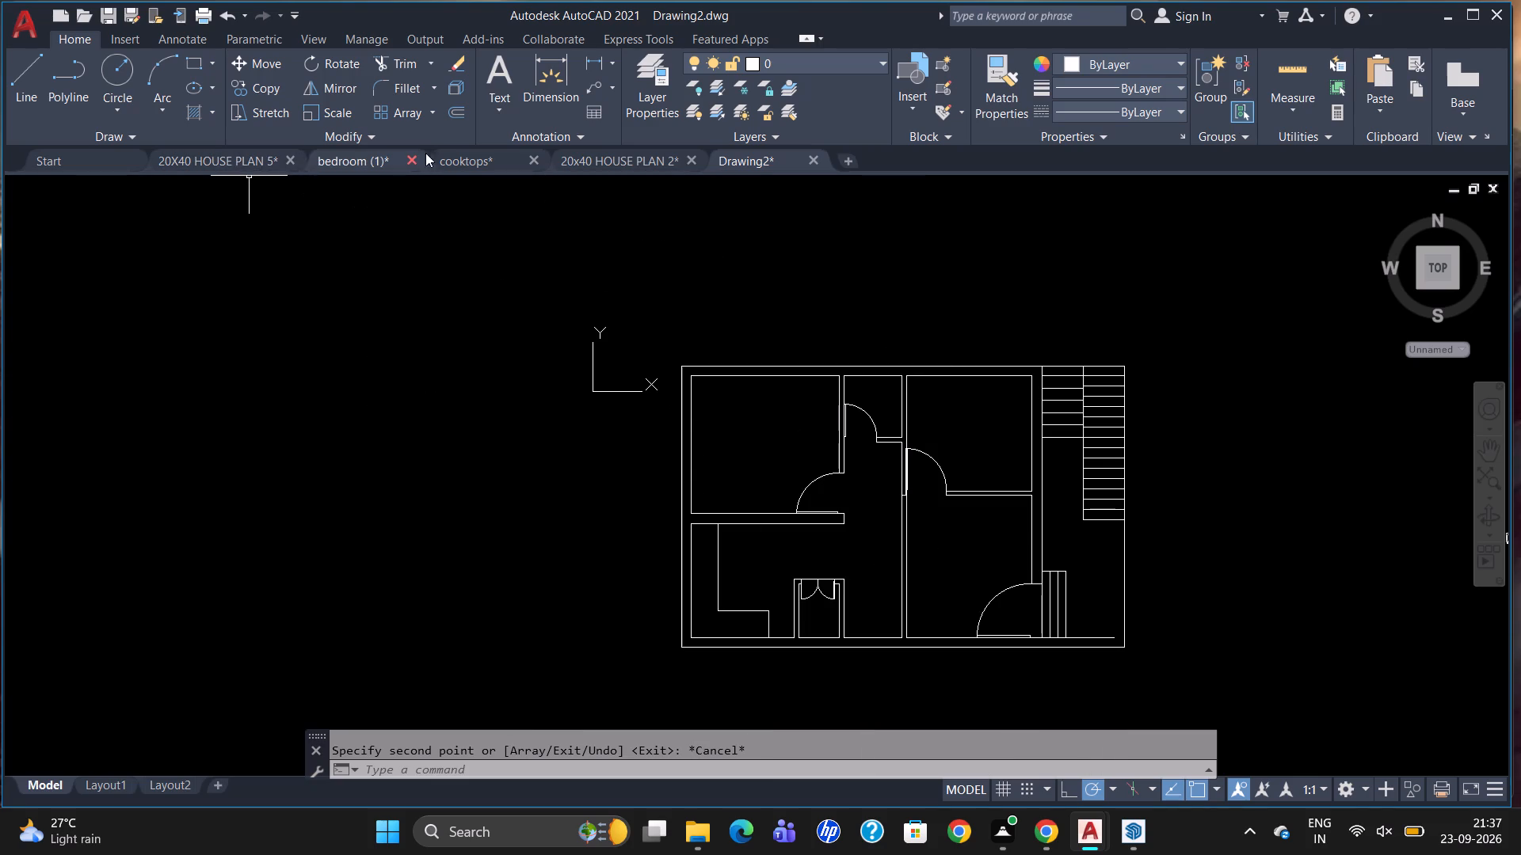
pyautogui.click(375, 160)
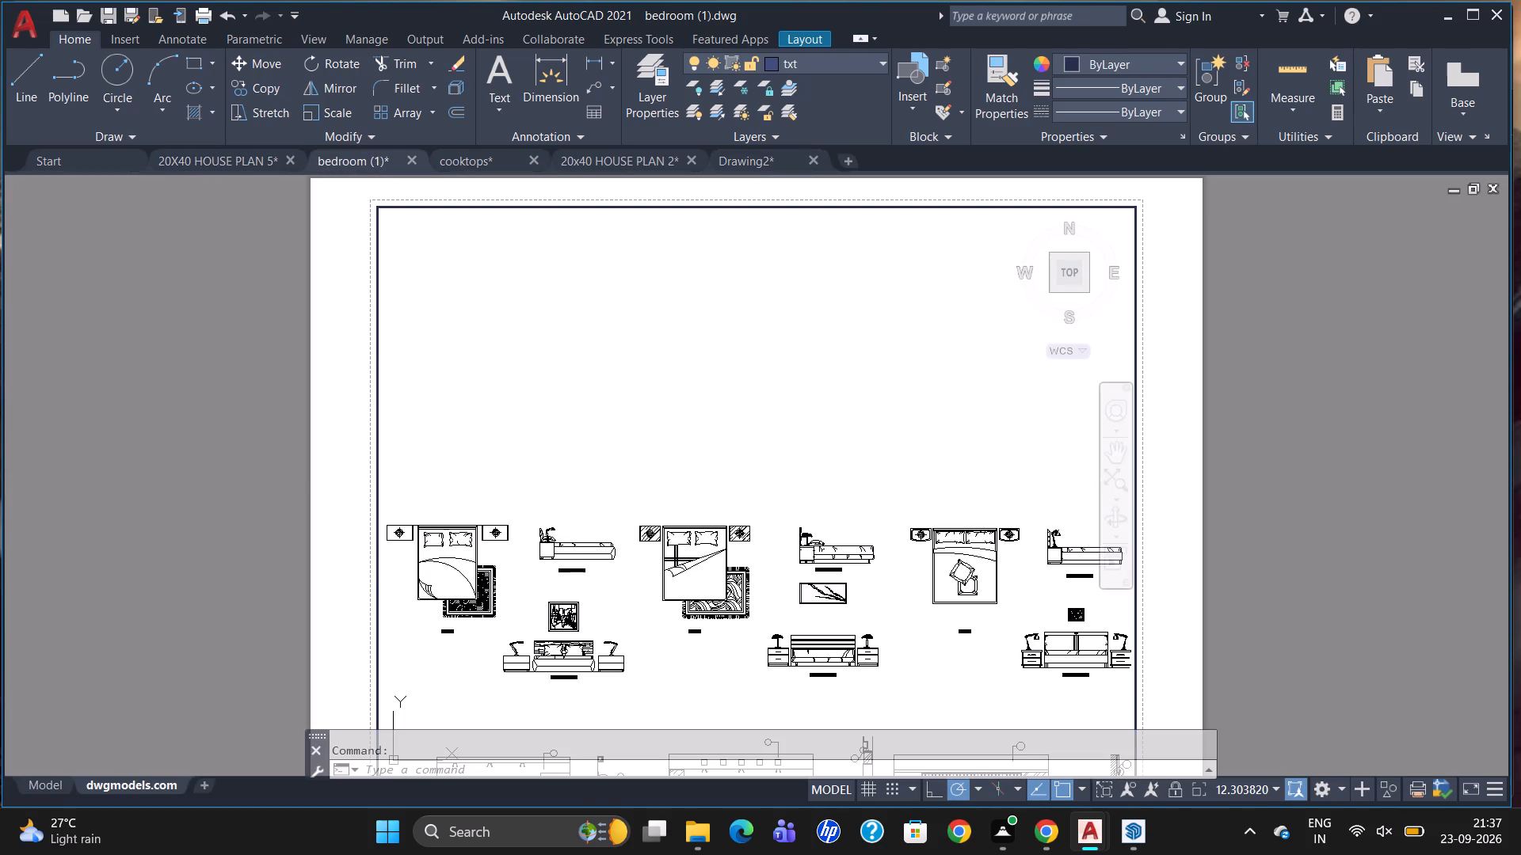
pyautogui.click(968, 534)
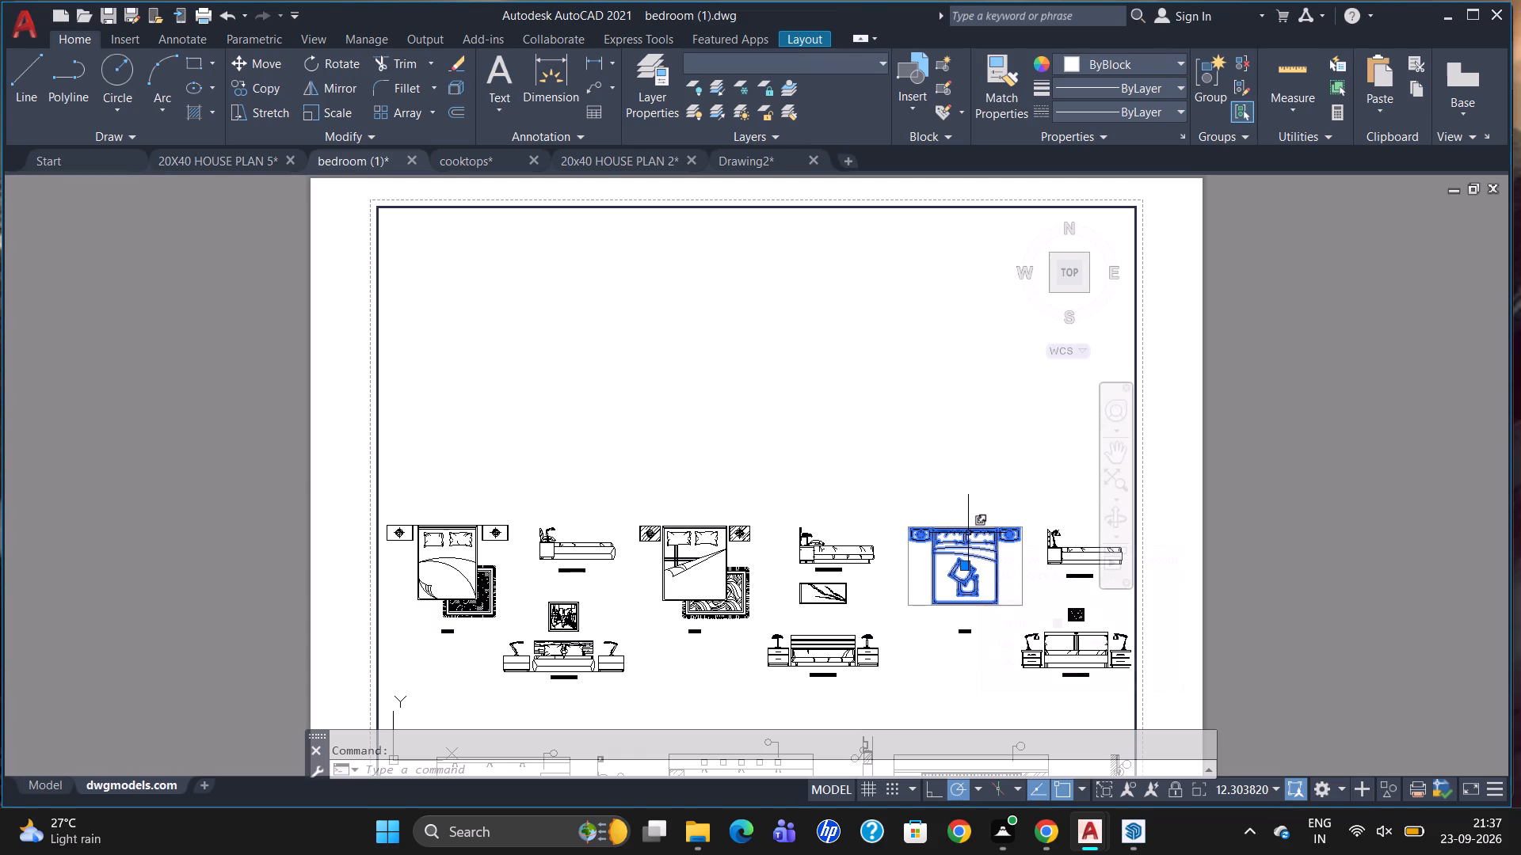
pyautogui.hotkey('ctrl', 'c')
pyautogui.click(755, 161)
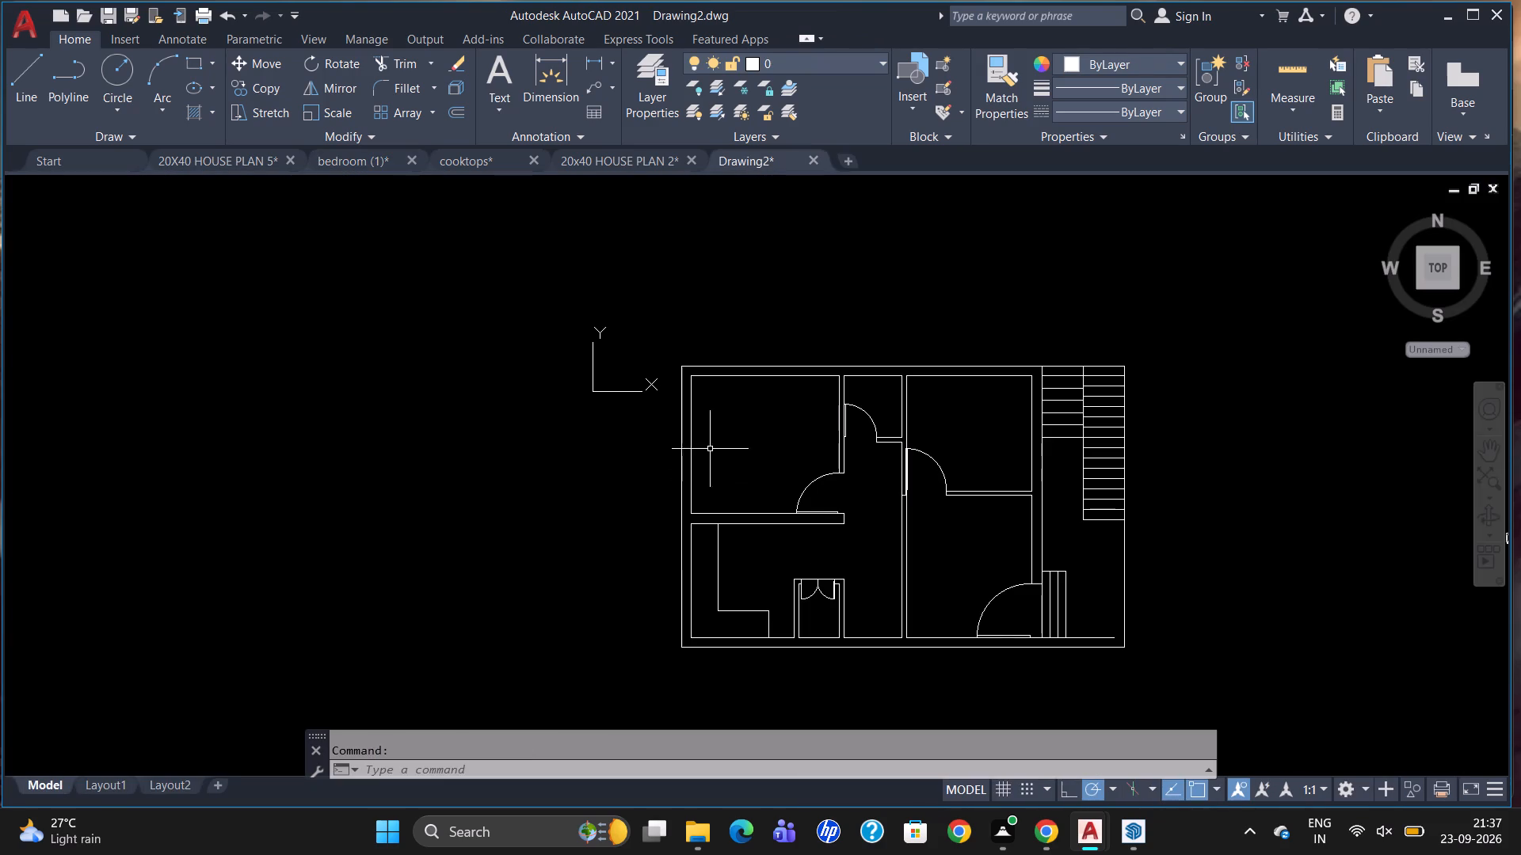
pyautogui.hotkey('ctrl', 'v')
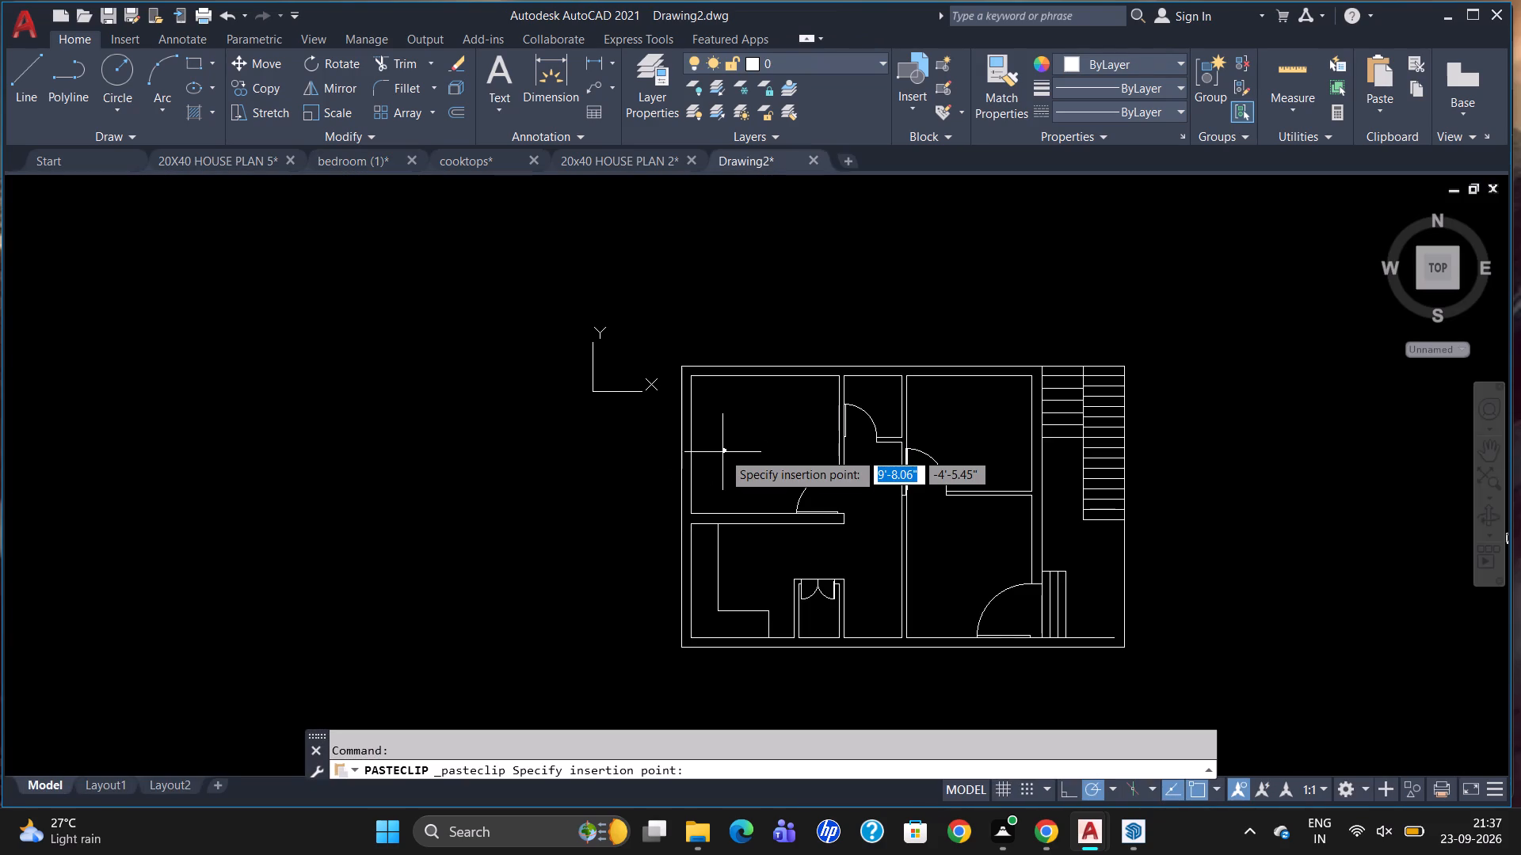
pyautogui.click(766, 440)
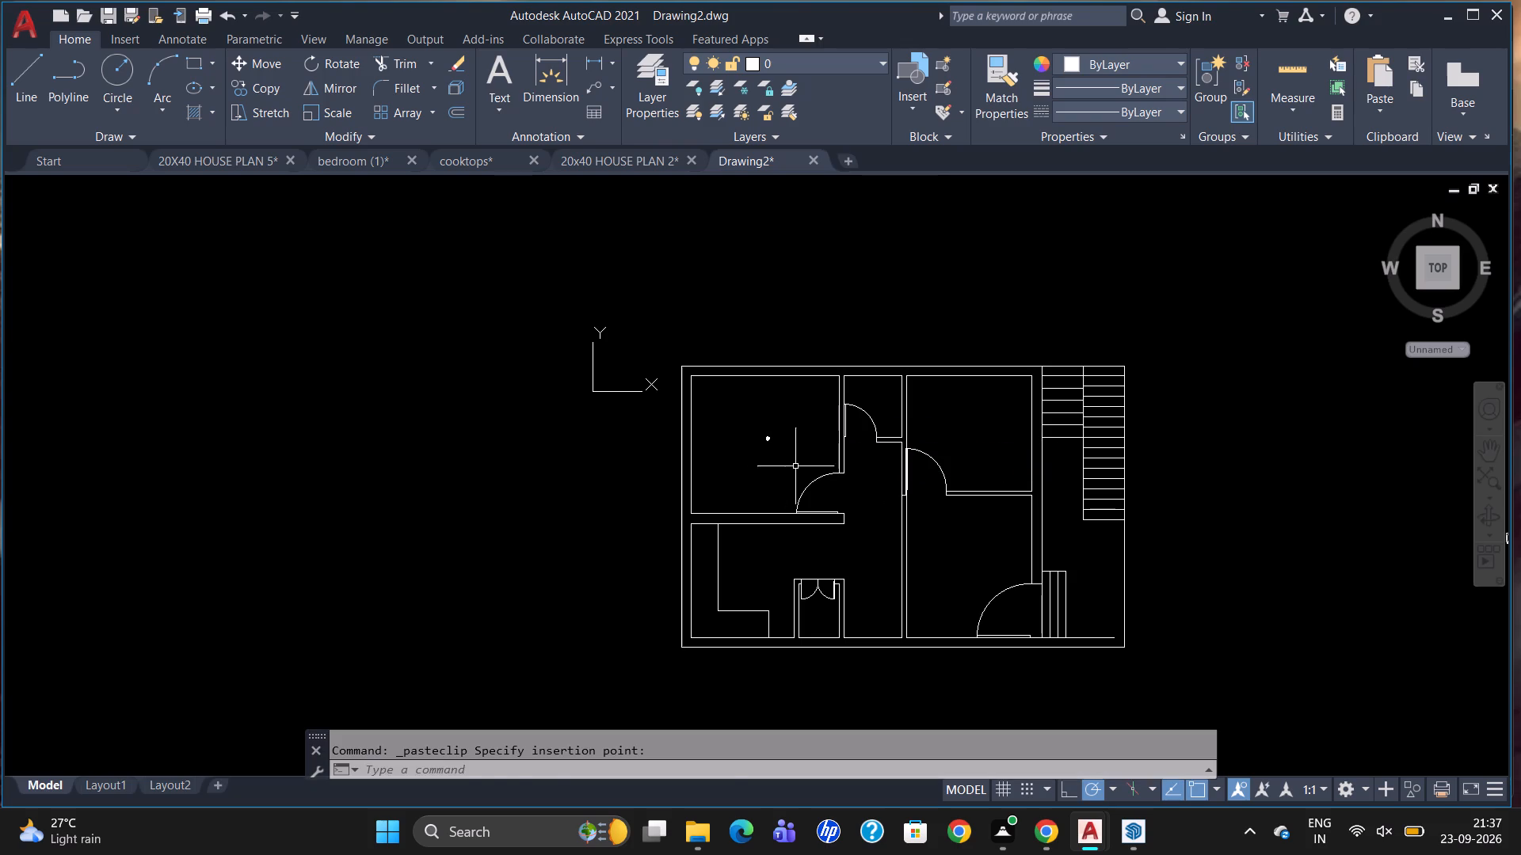
# Group all objects of the tiny pasted bed in the upper-left room.
pyautogui.moveTo(795, 465); pyautogui.dragTo(749, 450)
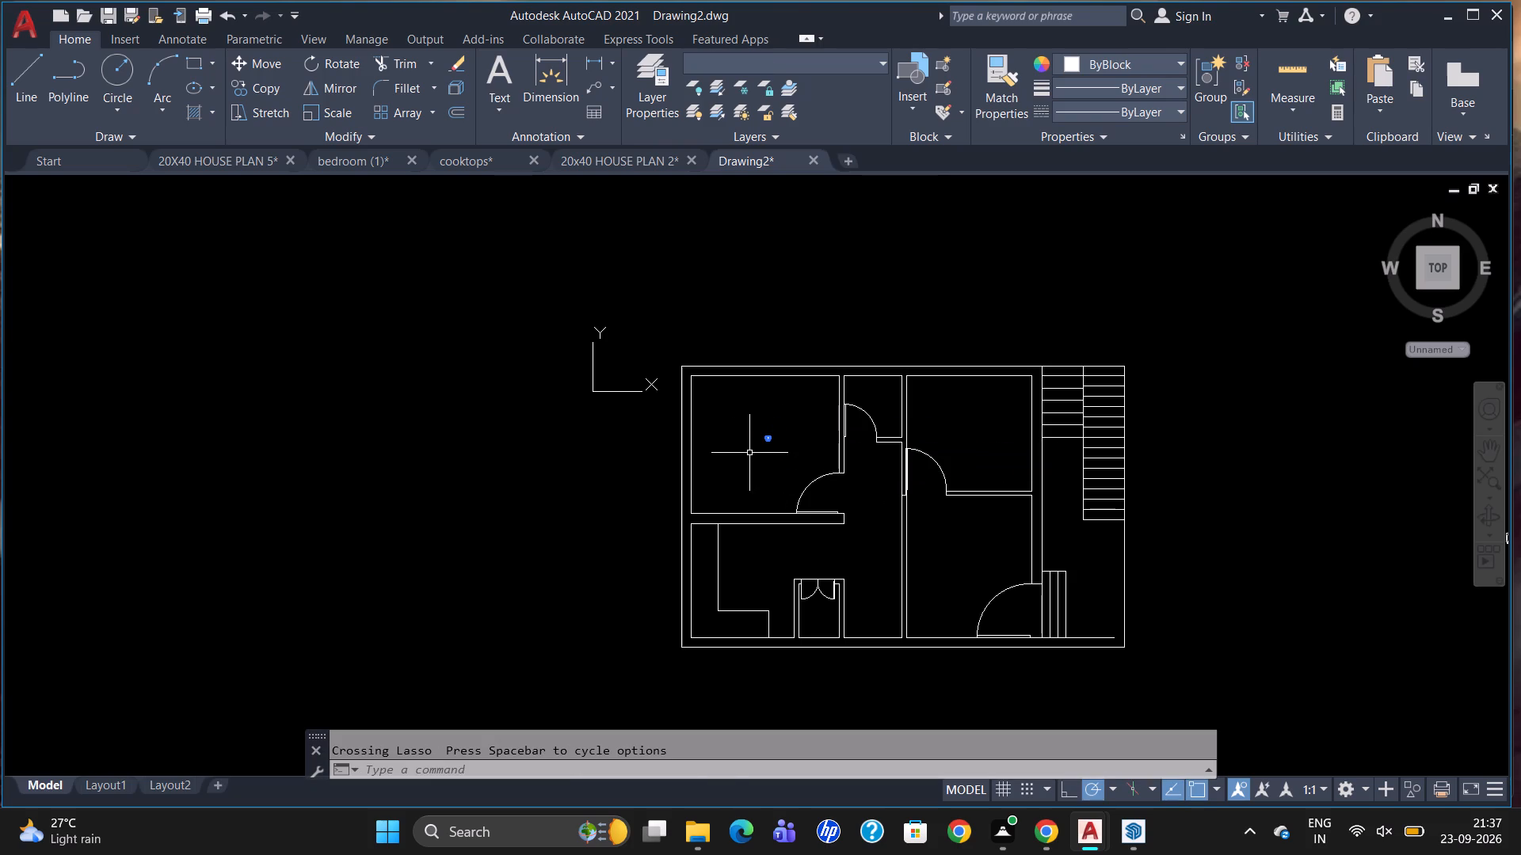
pyautogui.press('g')
pyautogui.press('Return')
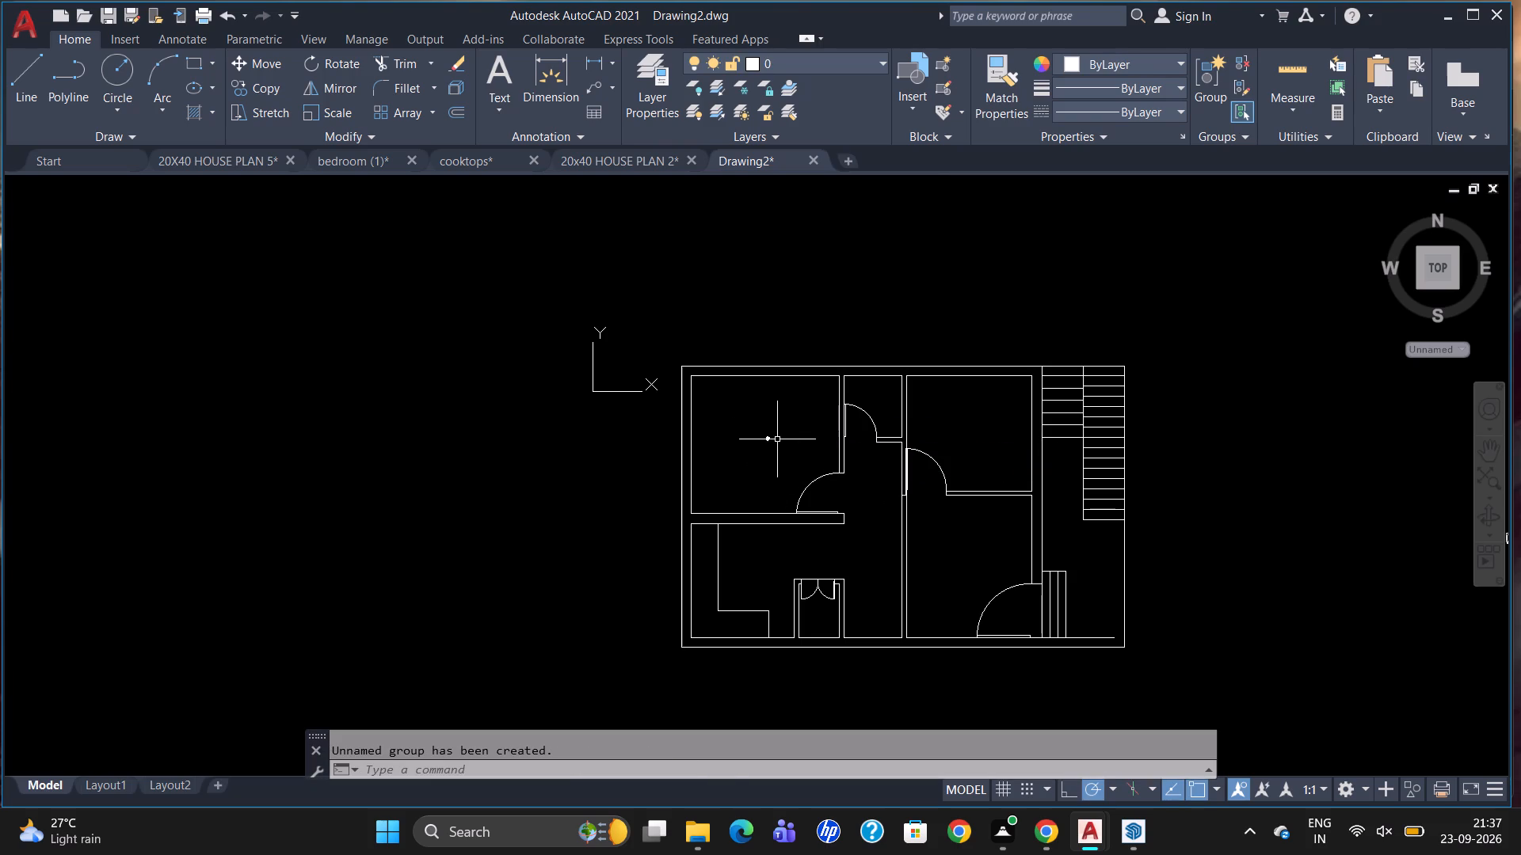
# Scale the grouped bed up freehand from a base point beside it to a size that suits the upper-left bedroom.
pyautogui.click(770, 439)
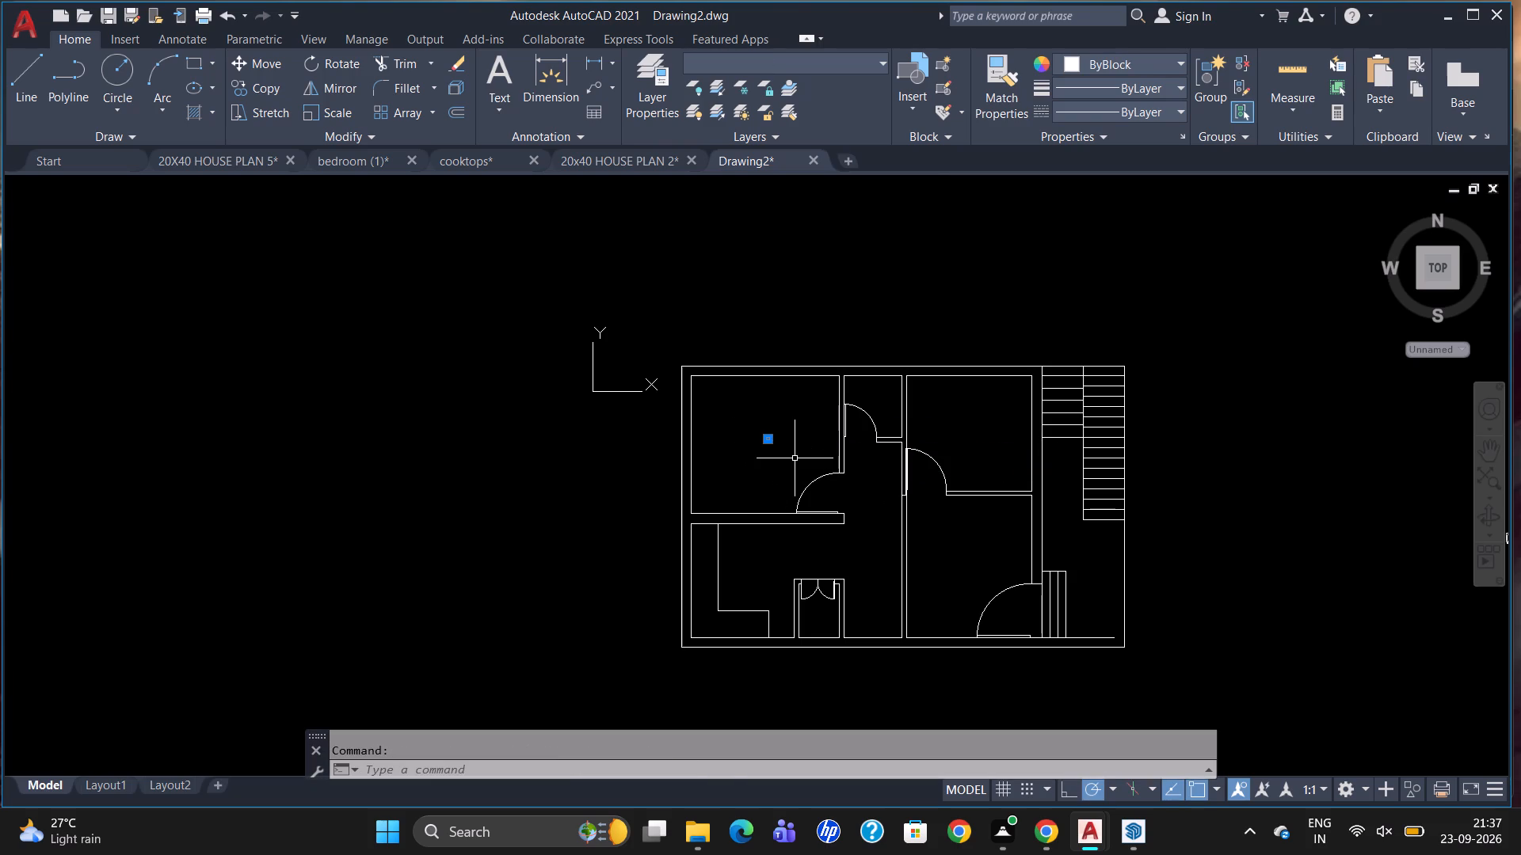
pyautogui.write('SC')
pyautogui.press('Return')
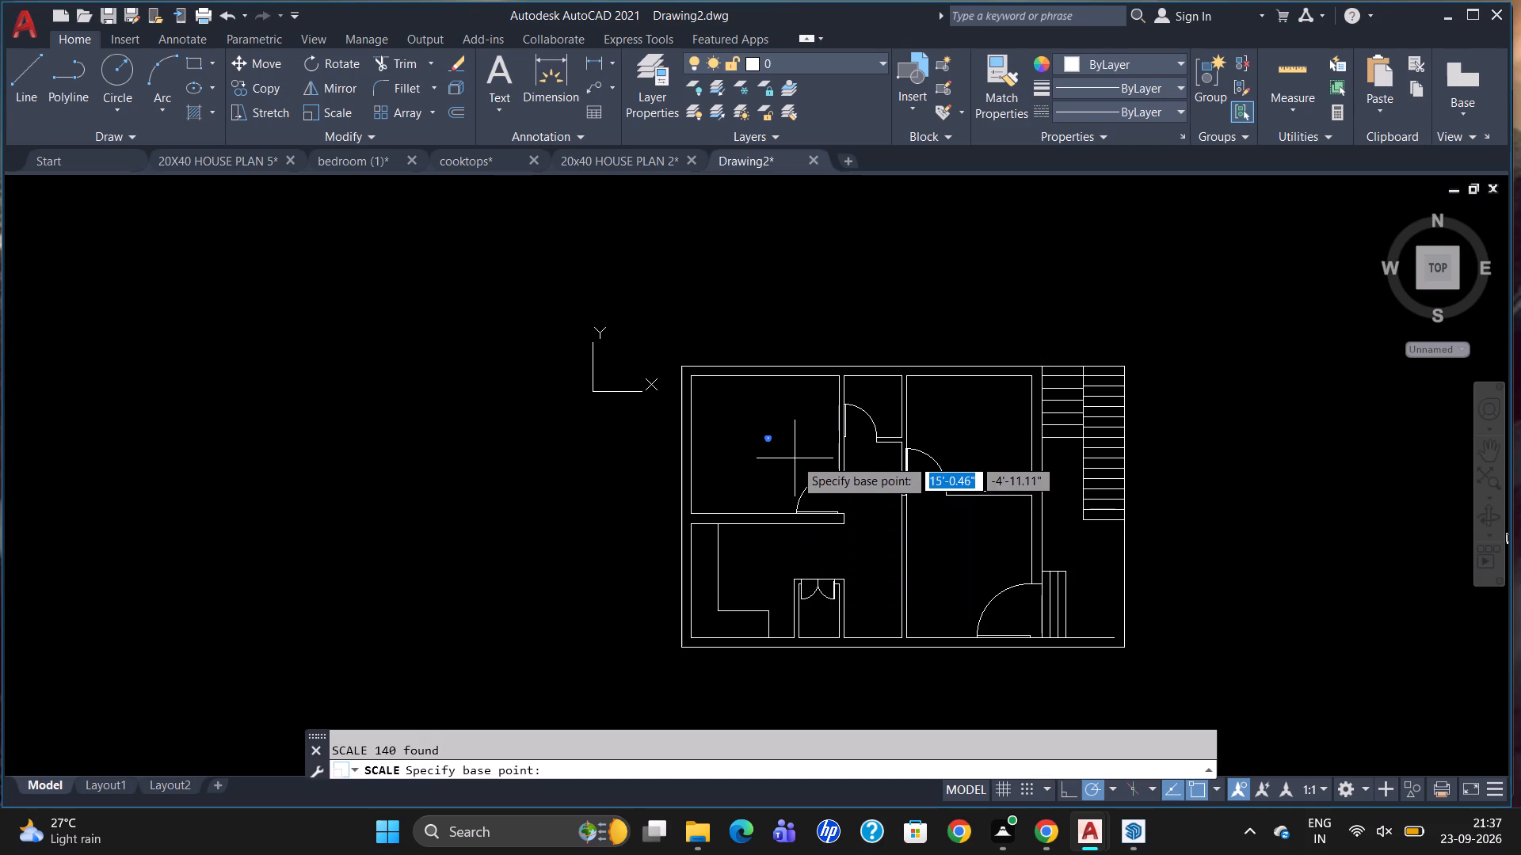
pyautogui.click(773, 436)
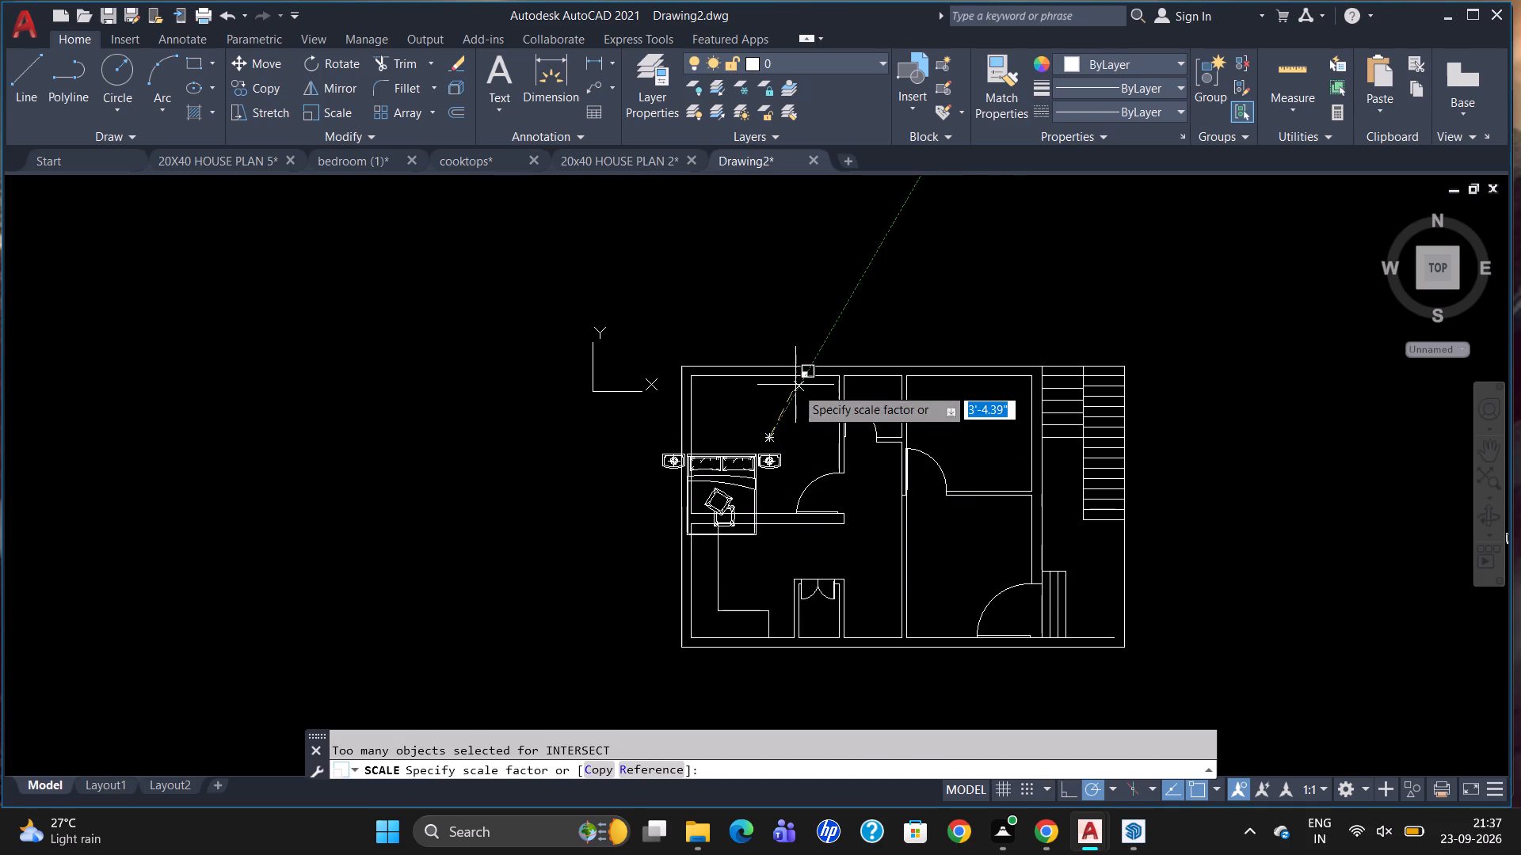
pyautogui.click(791, 405)
# Move the enlarged bed up so its headboard sits near the upper-left bedroom's top wall.
pyautogui.click(750, 449)
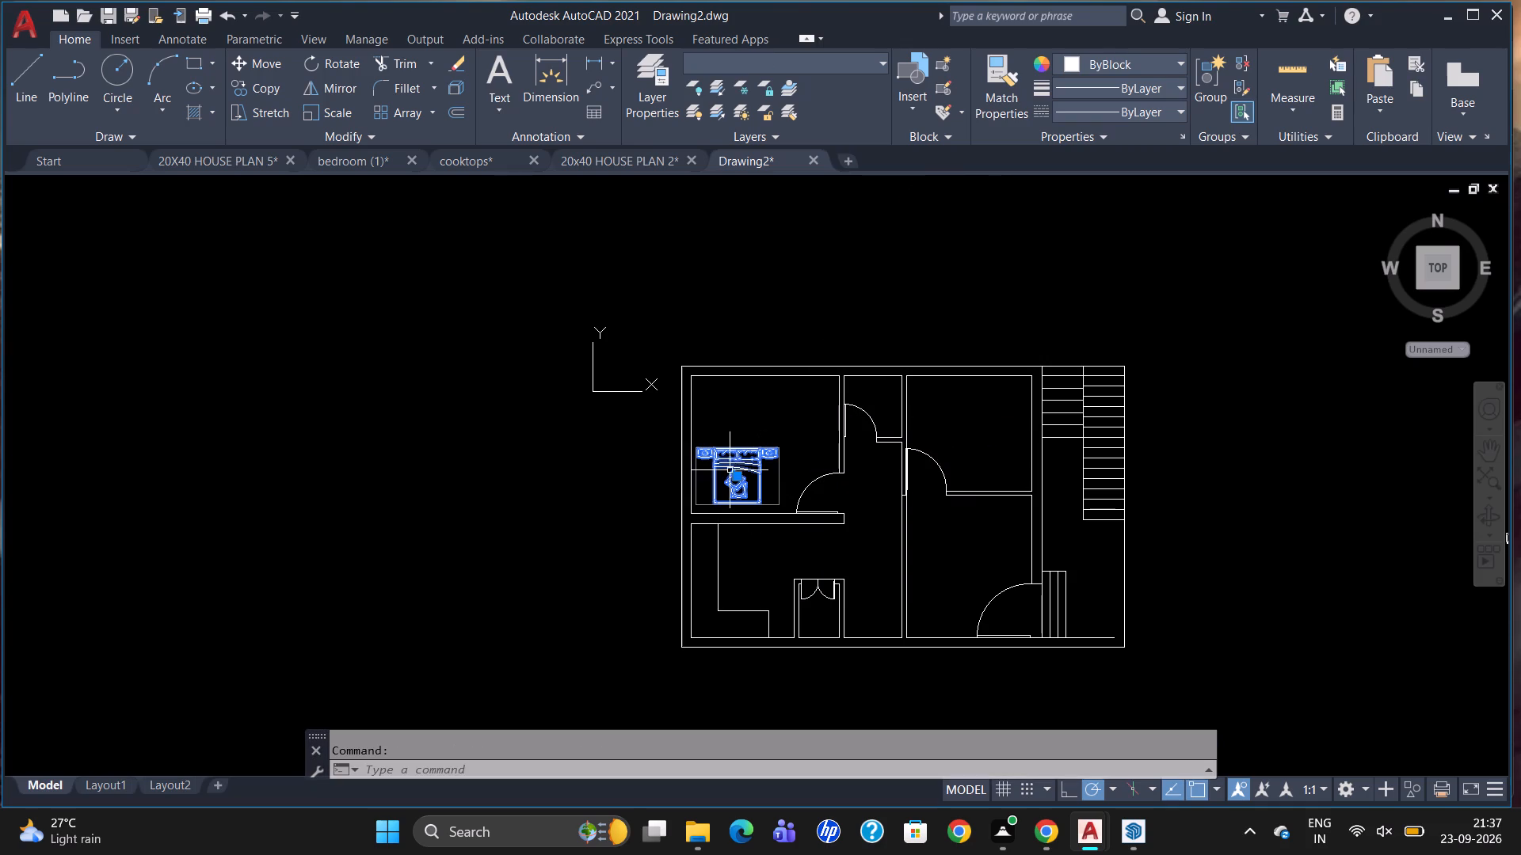
pyautogui.moveTo(738, 474); pyautogui.dragTo(739, 465)
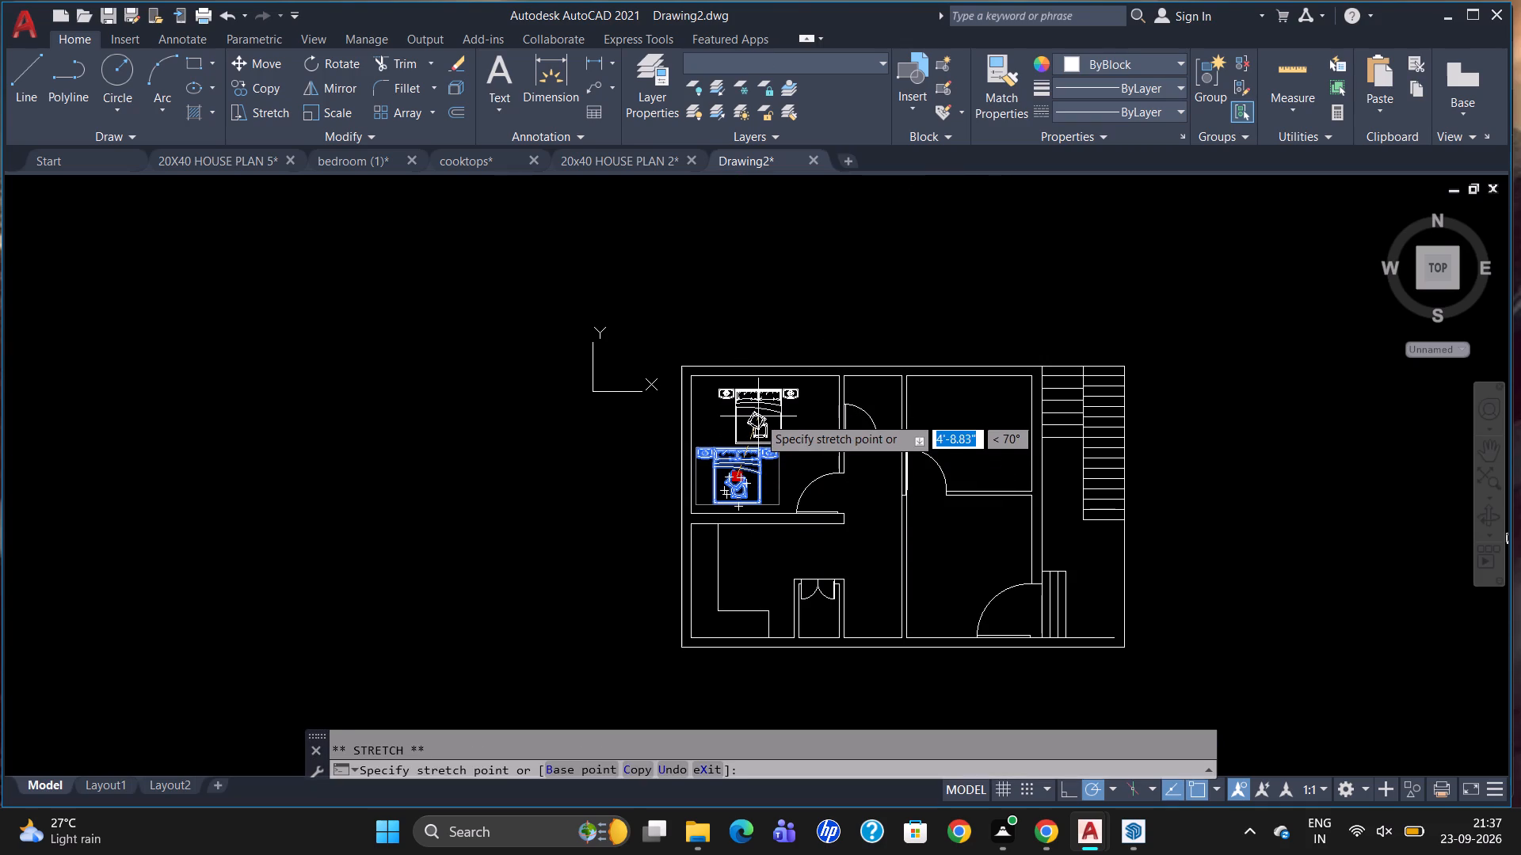
pyautogui.moveTo(749, 414); pyautogui.dragTo(746, 426)
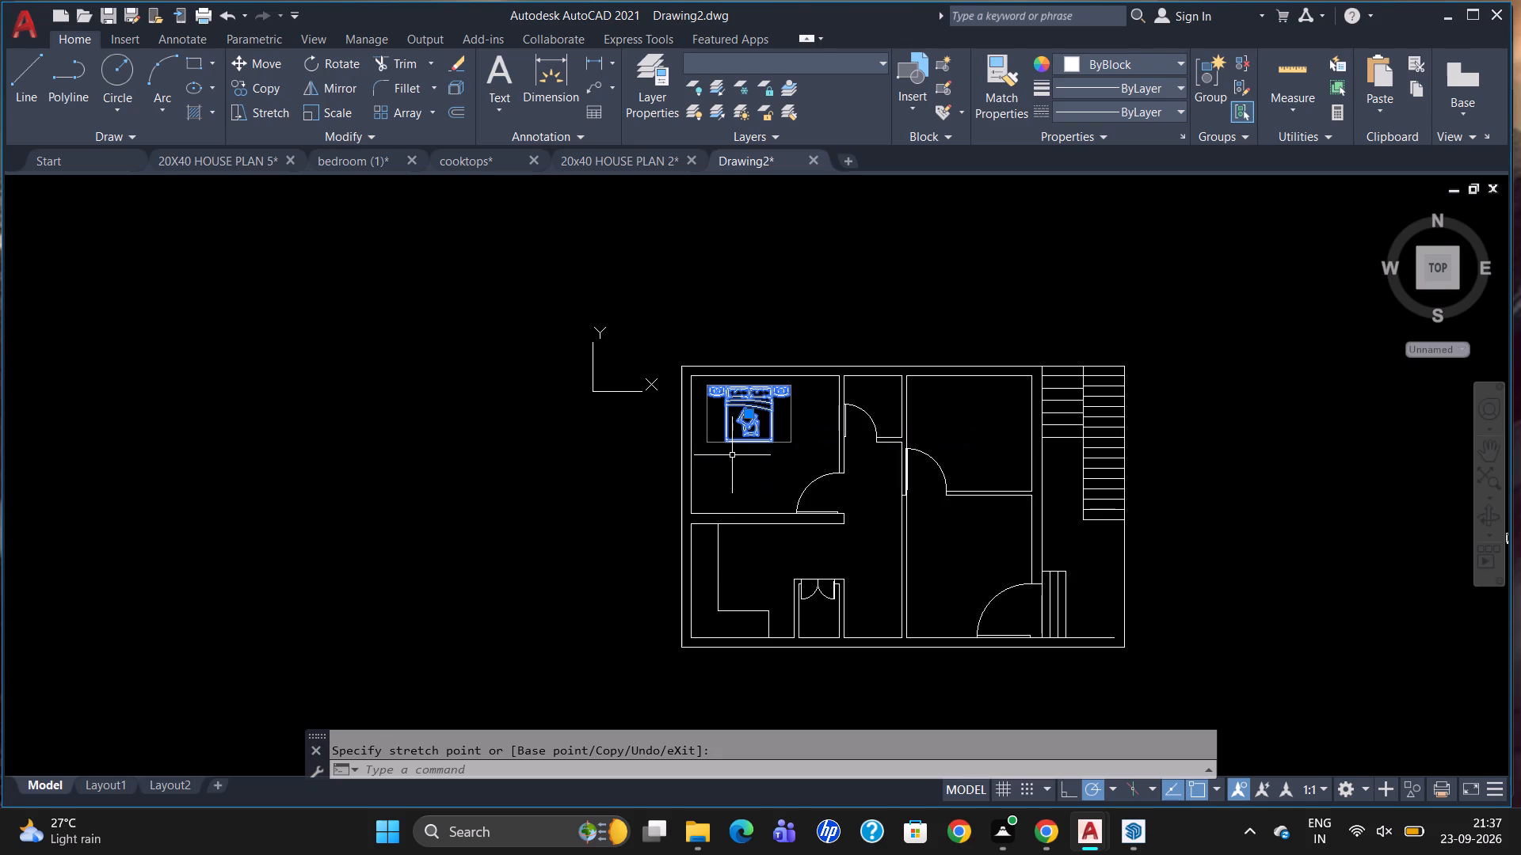
# Copy the bed horizontally from the upper-left bedroom into the bedroom beside the staircase.
pyautogui.press('v')
pyautogui.press('BackSpace')
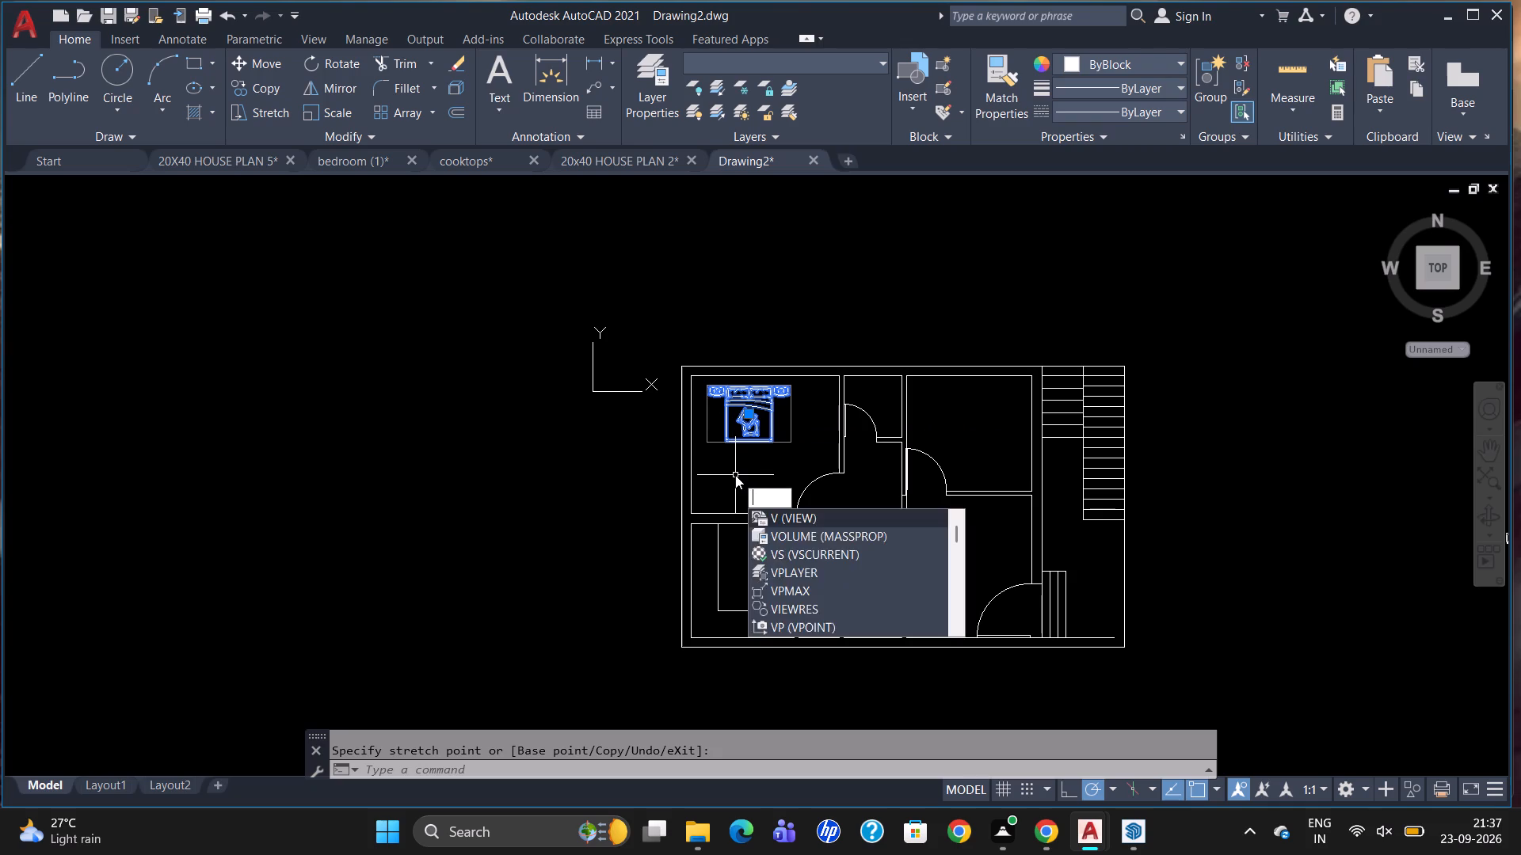
pyautogui.write('CO')
pyautogui.press('Return')
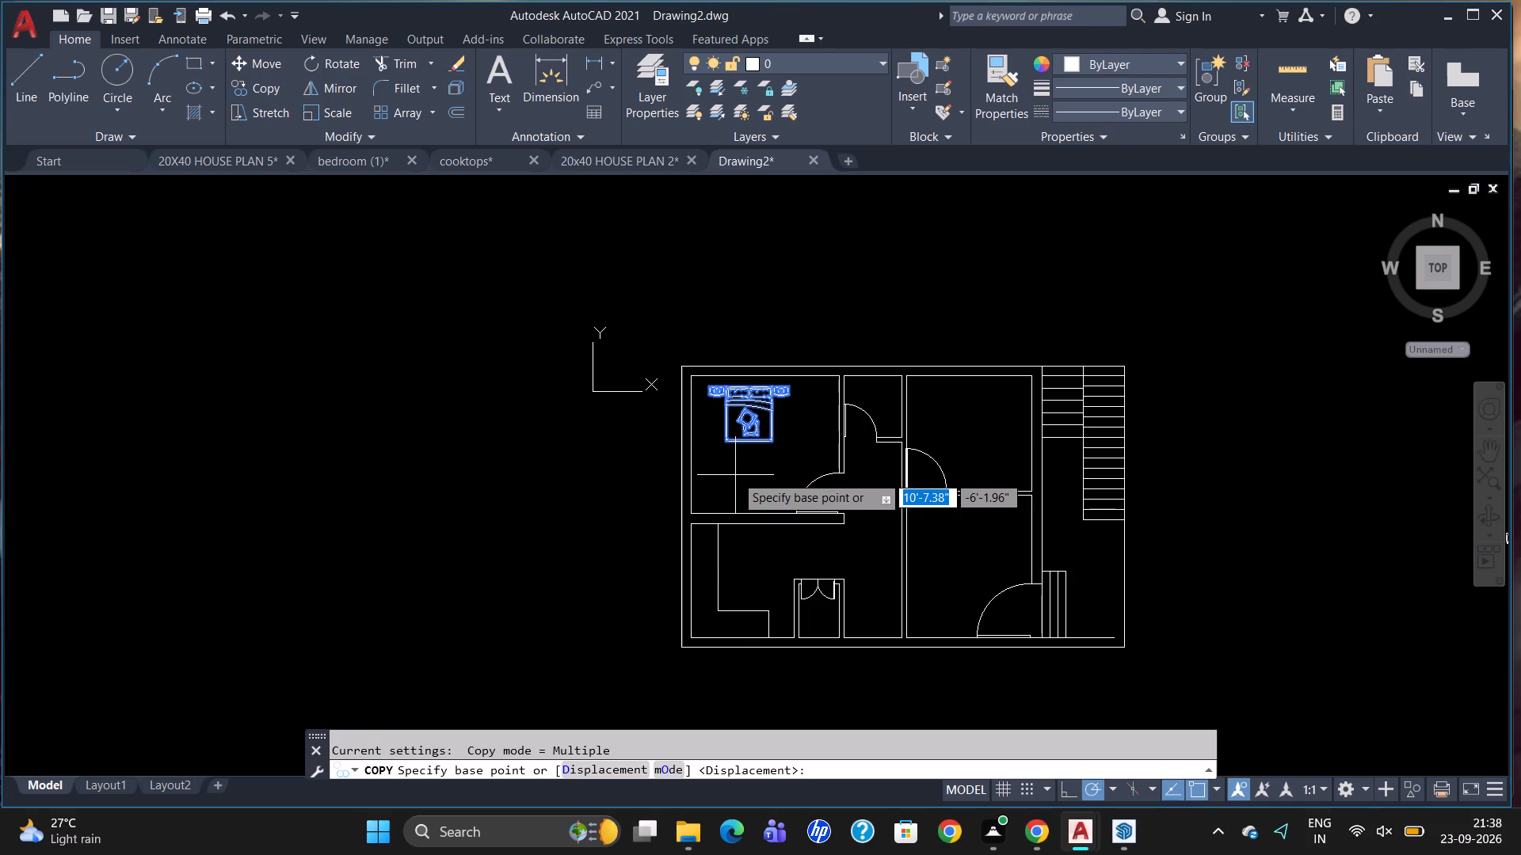
pyautogui.moveTo(746, 443); pyautogui.dragTo(758, 449)
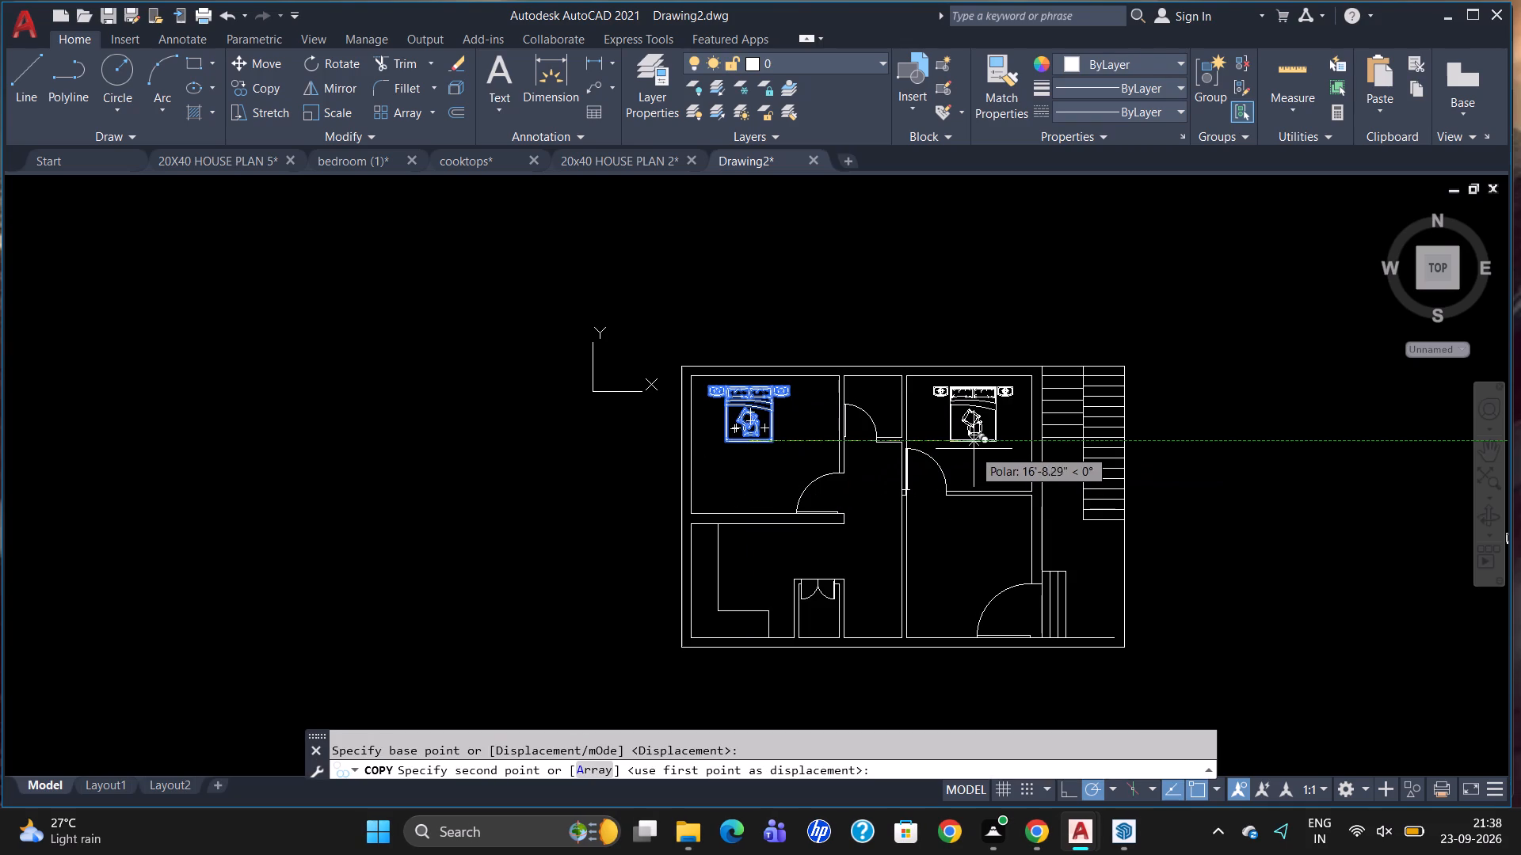
pyautogui.click(977, 450)
pyautogui.press('`')
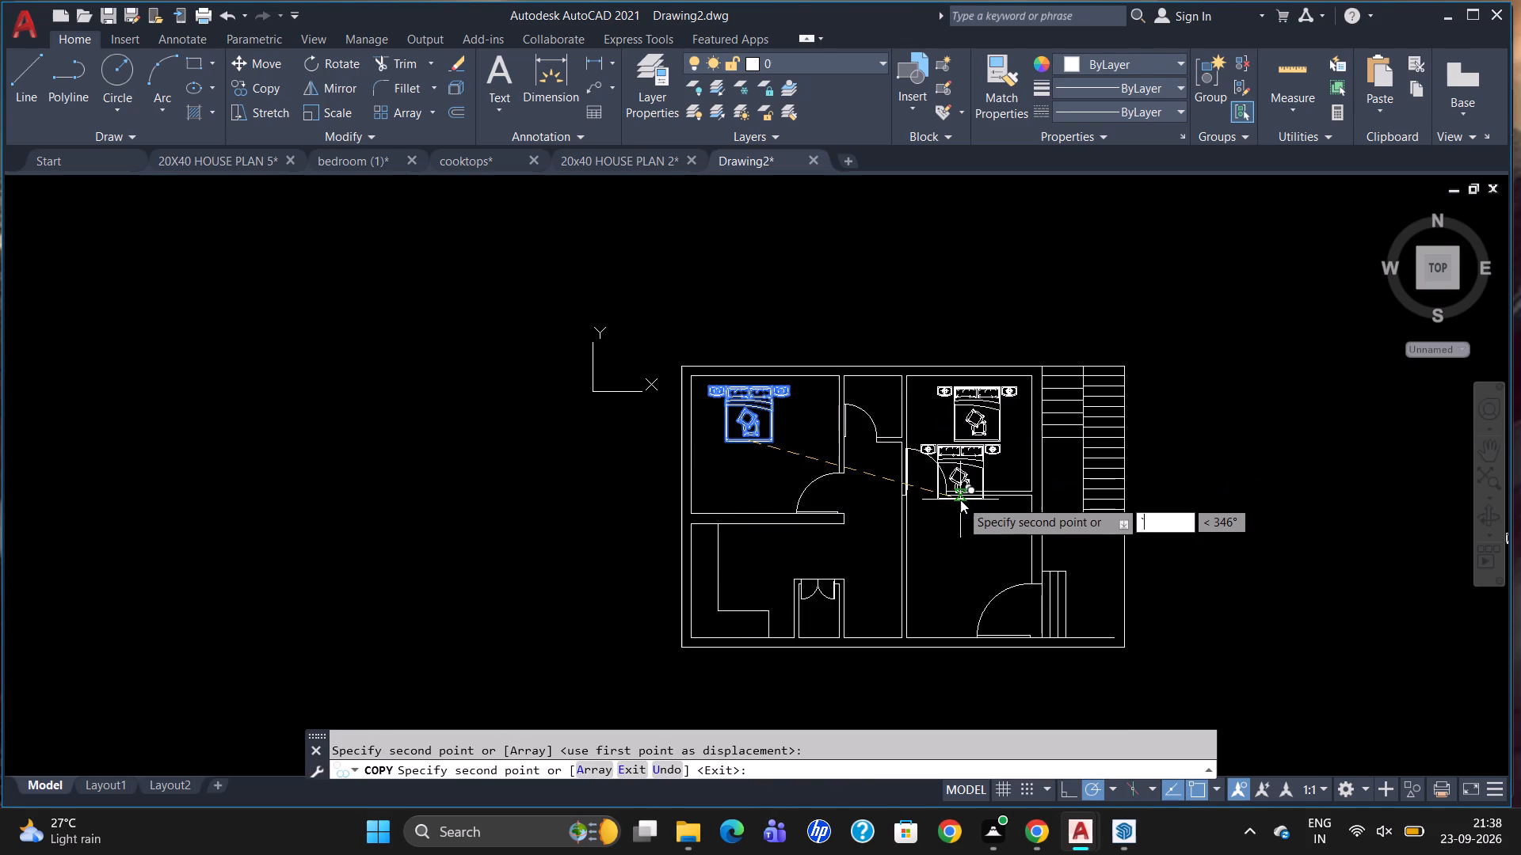
pyautogui.press('Escape')
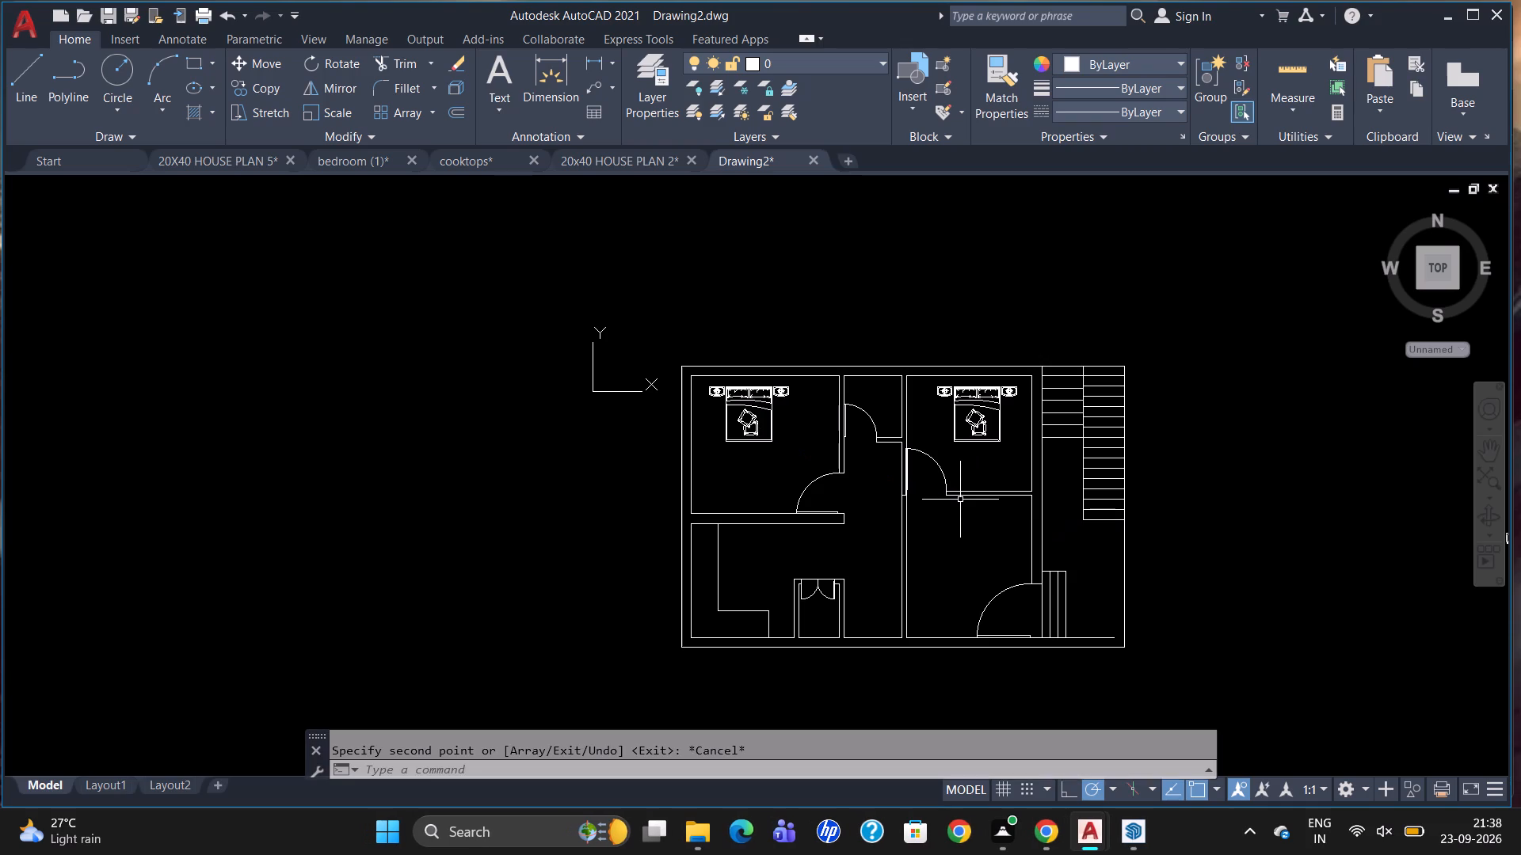
# Rotate the copied bed 90 degrees about its lower-right corner so the headboard faces the bedroom's left wall.
pyautogui.moveTo(978, 396); pyautogui.dragTo(982, 413)
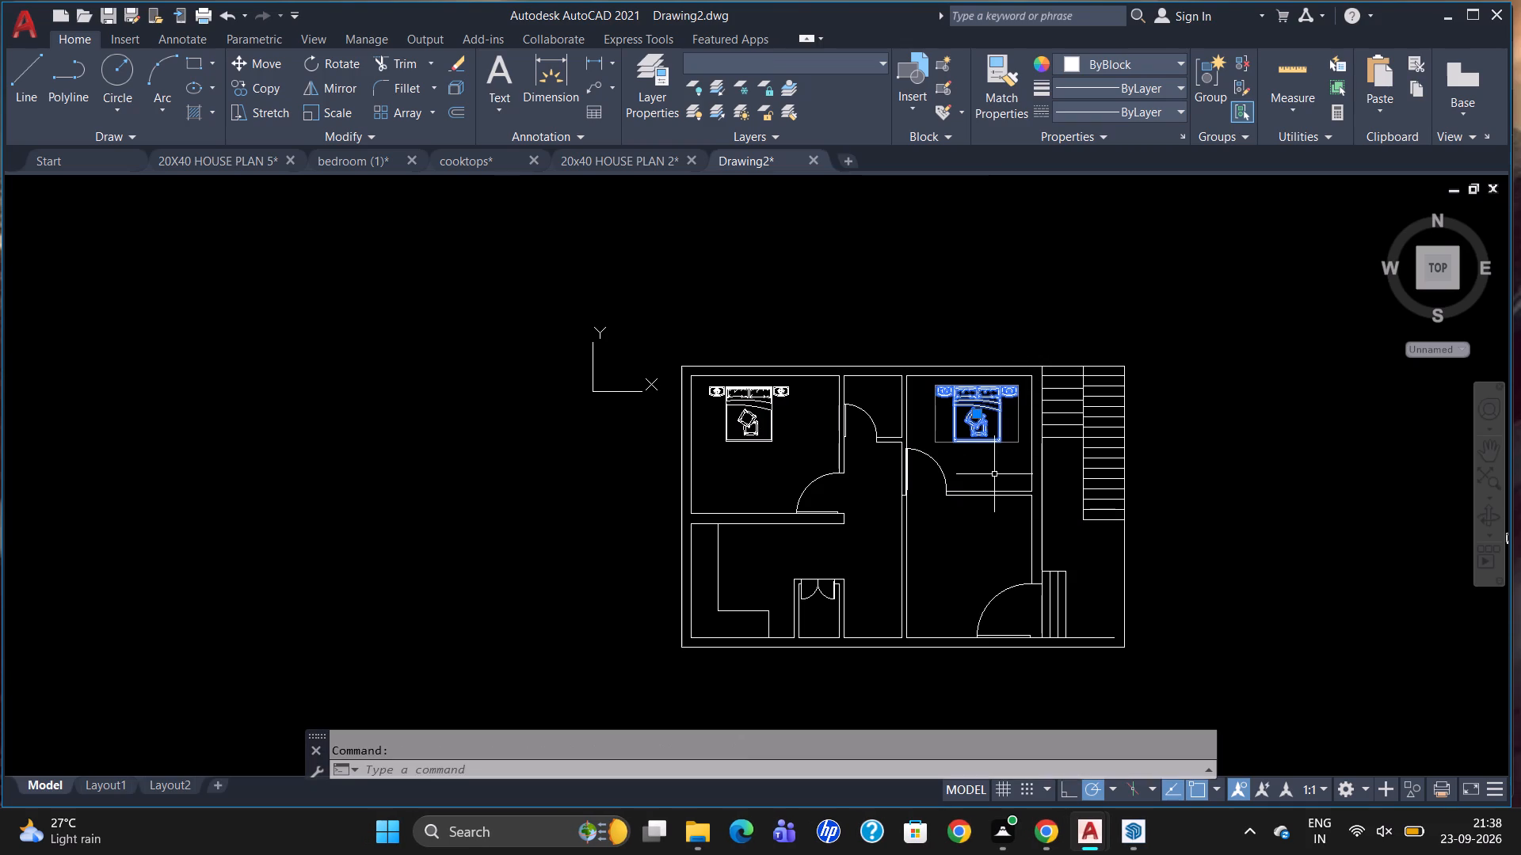
pyautogui.write('RO')
pyautogui.press('Return')
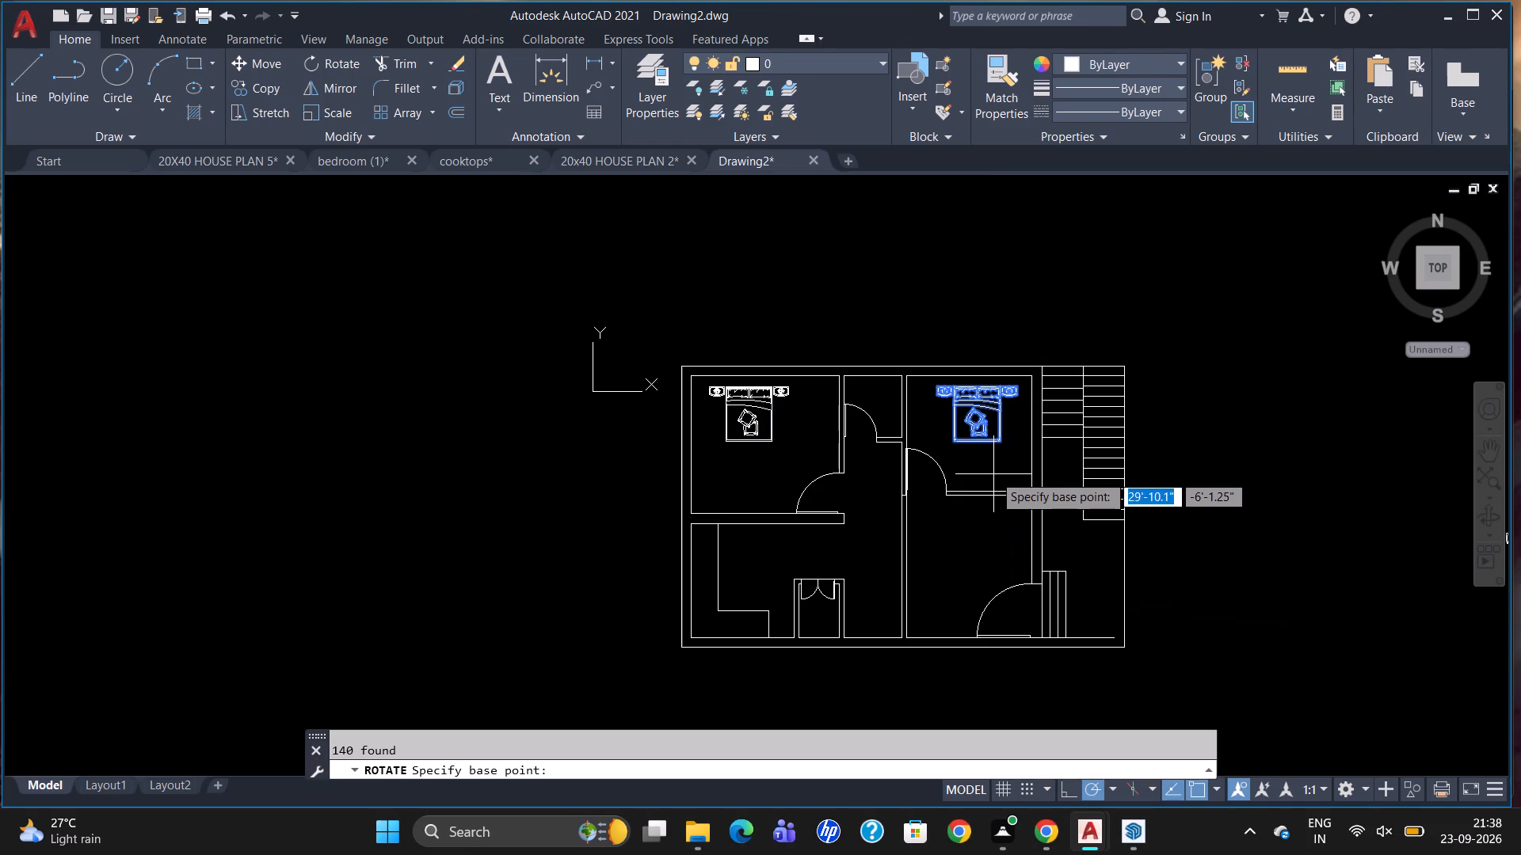
pyautogui.moveTo(1001, 449); pyautogui.dragTo(1002, 441)
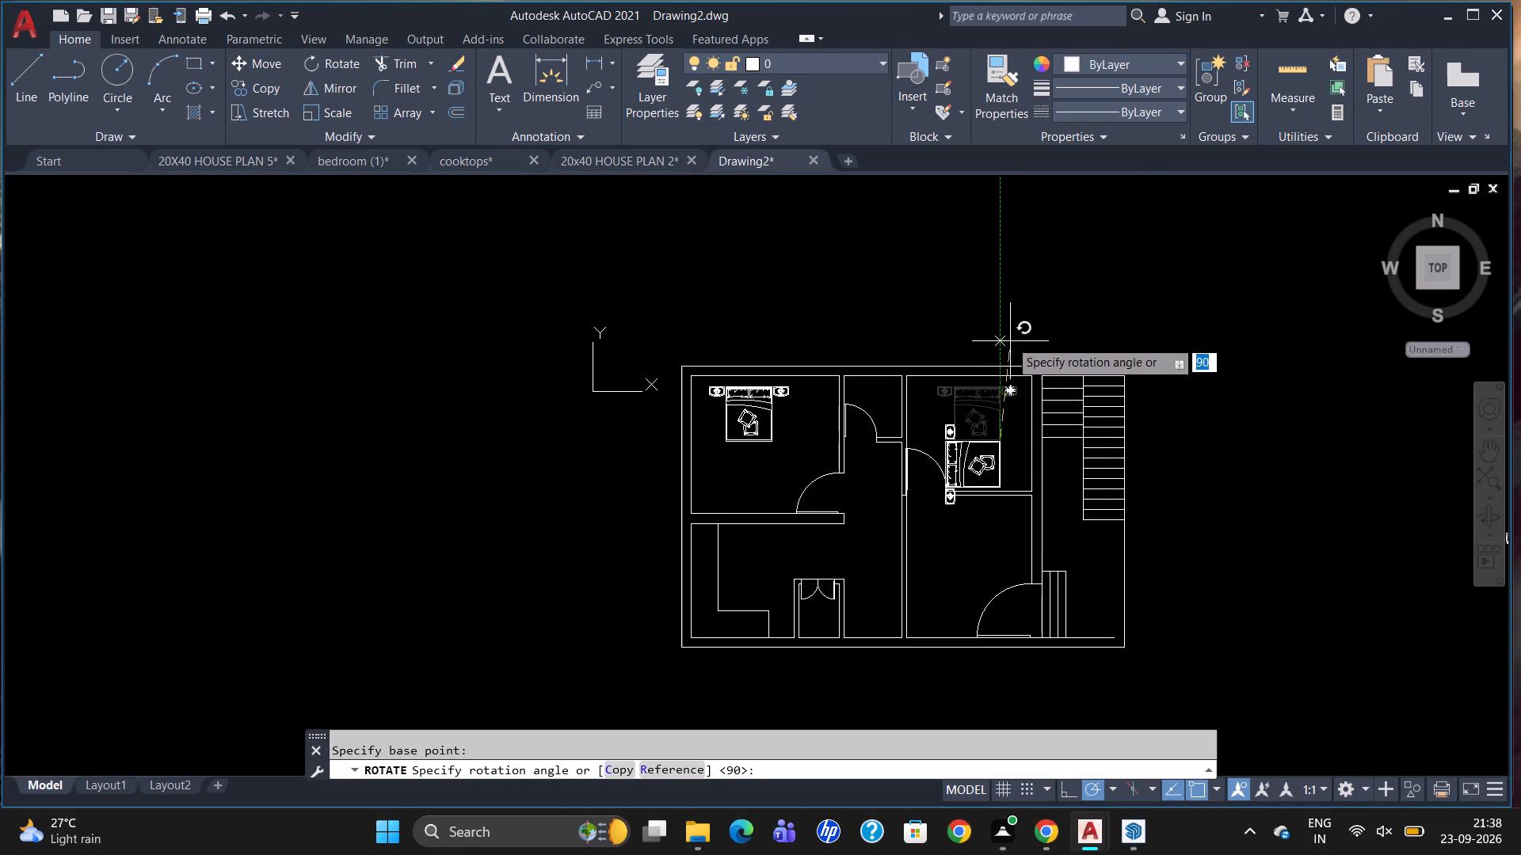
pyautogui.click(1000, 283)
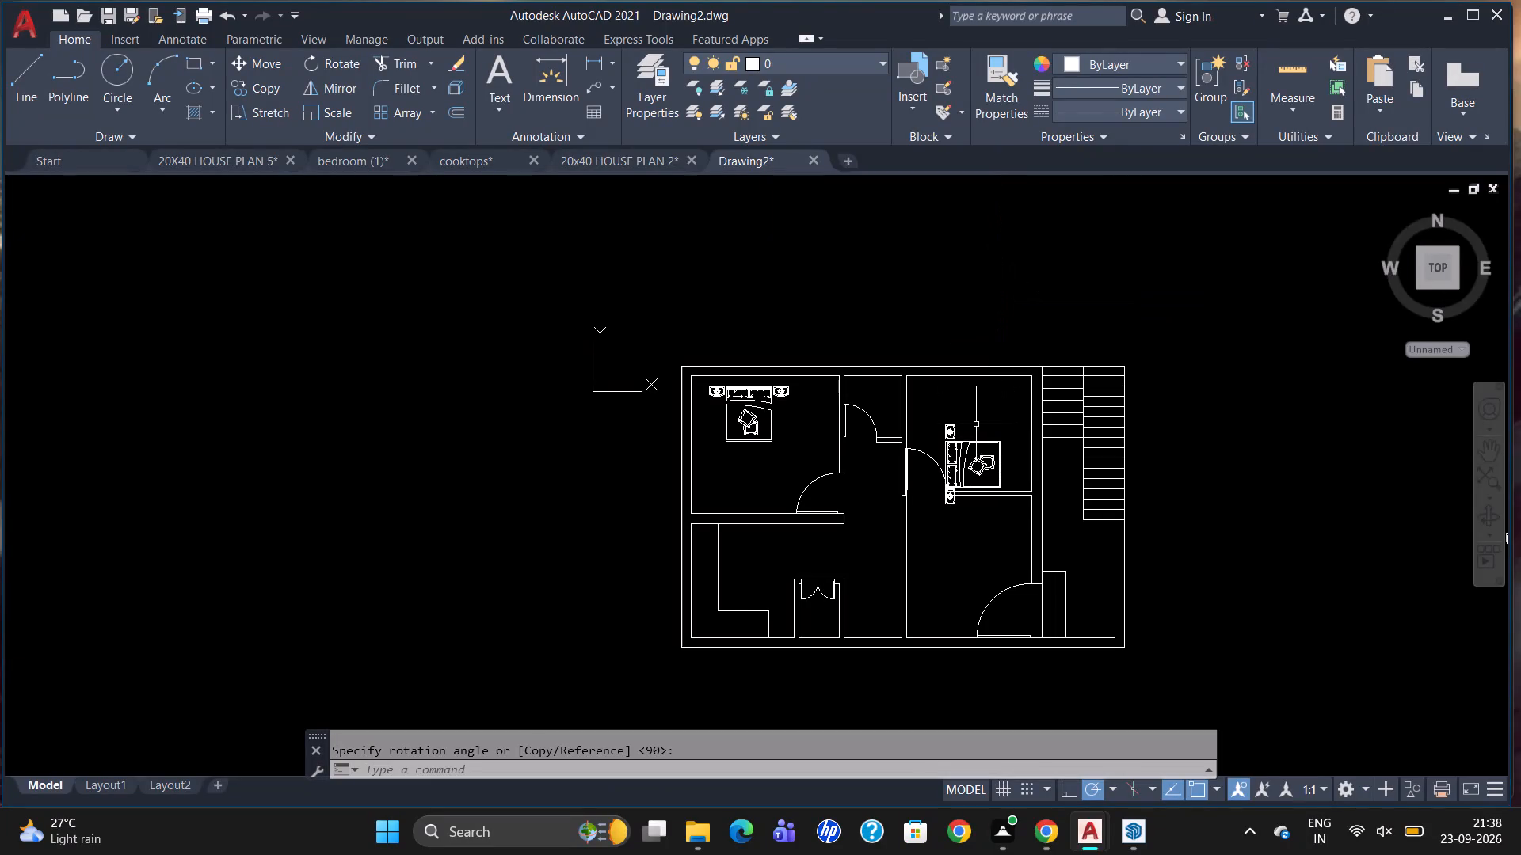
# Move the rotated bed up and left, clear of the door swing and up to the bedroom's top wall.
pyautogui.click(982, 439)
pyautogui.click(977, 466)
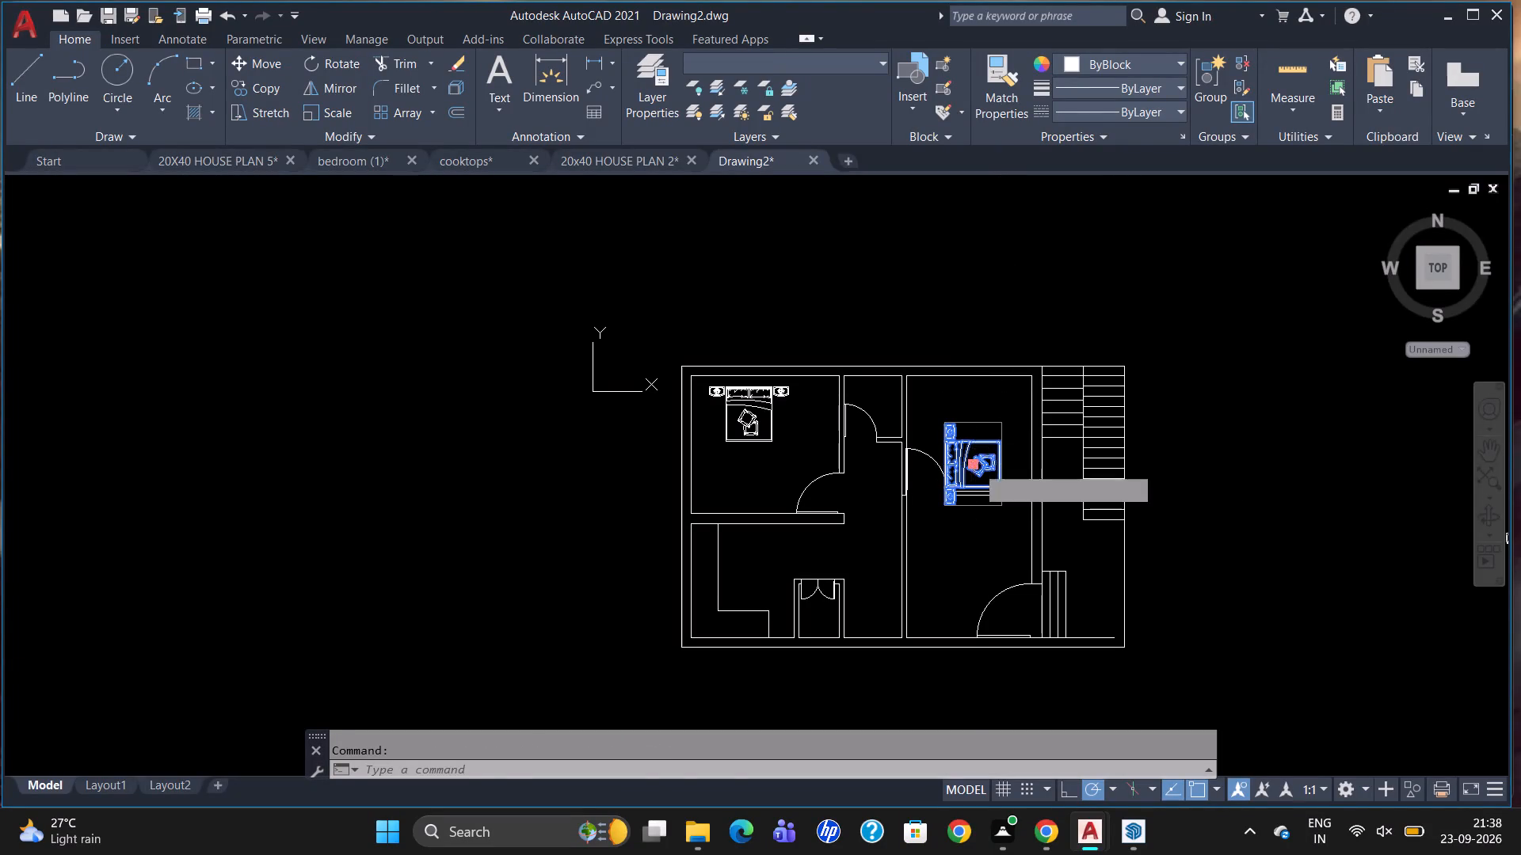
pyautogui.scroll(2, 980, 397)
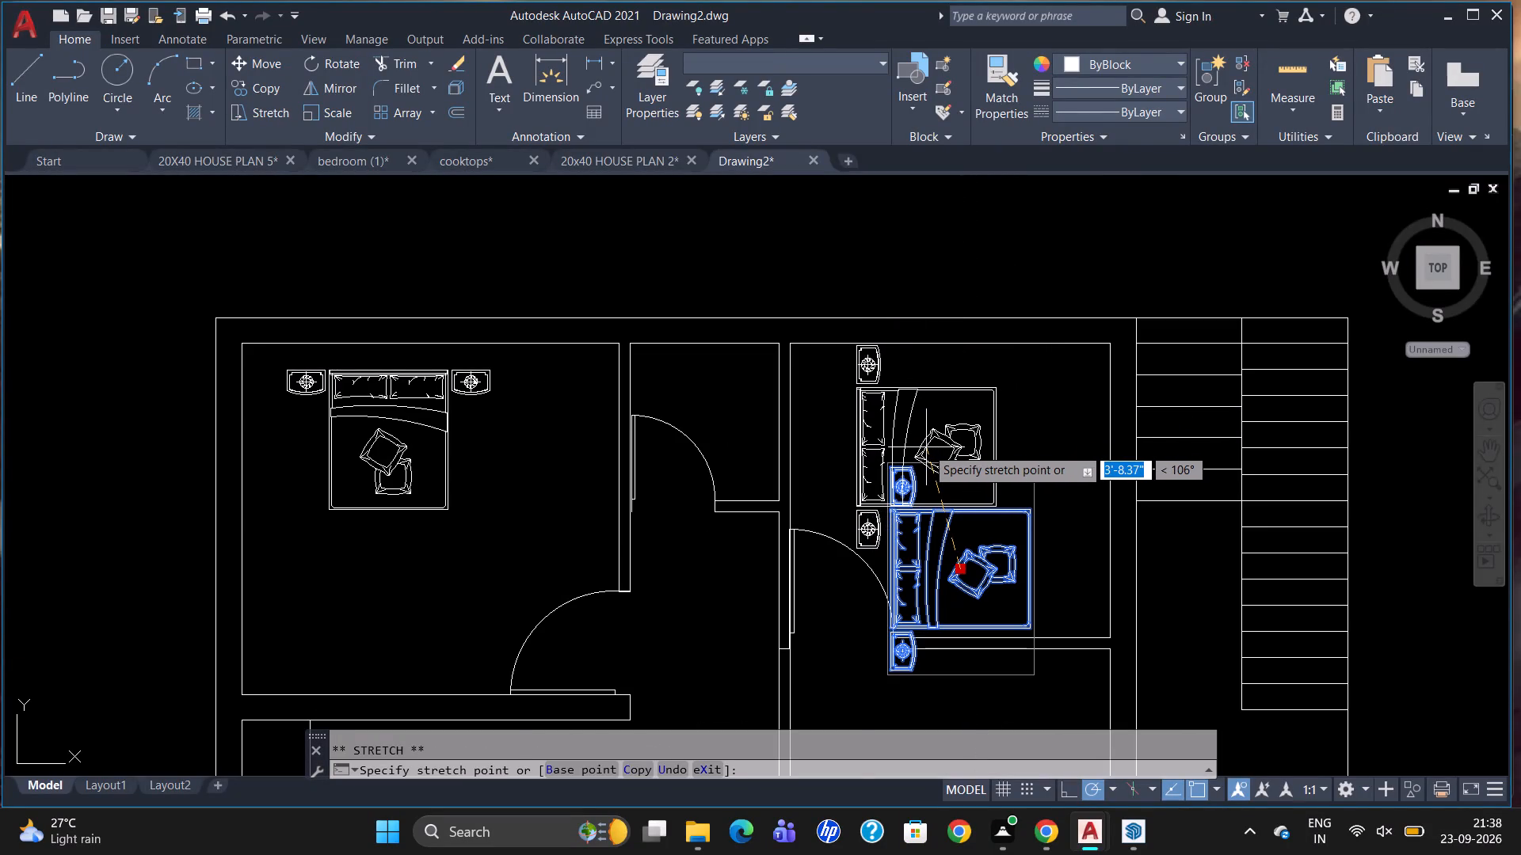
pyautogui.click(926, 447)
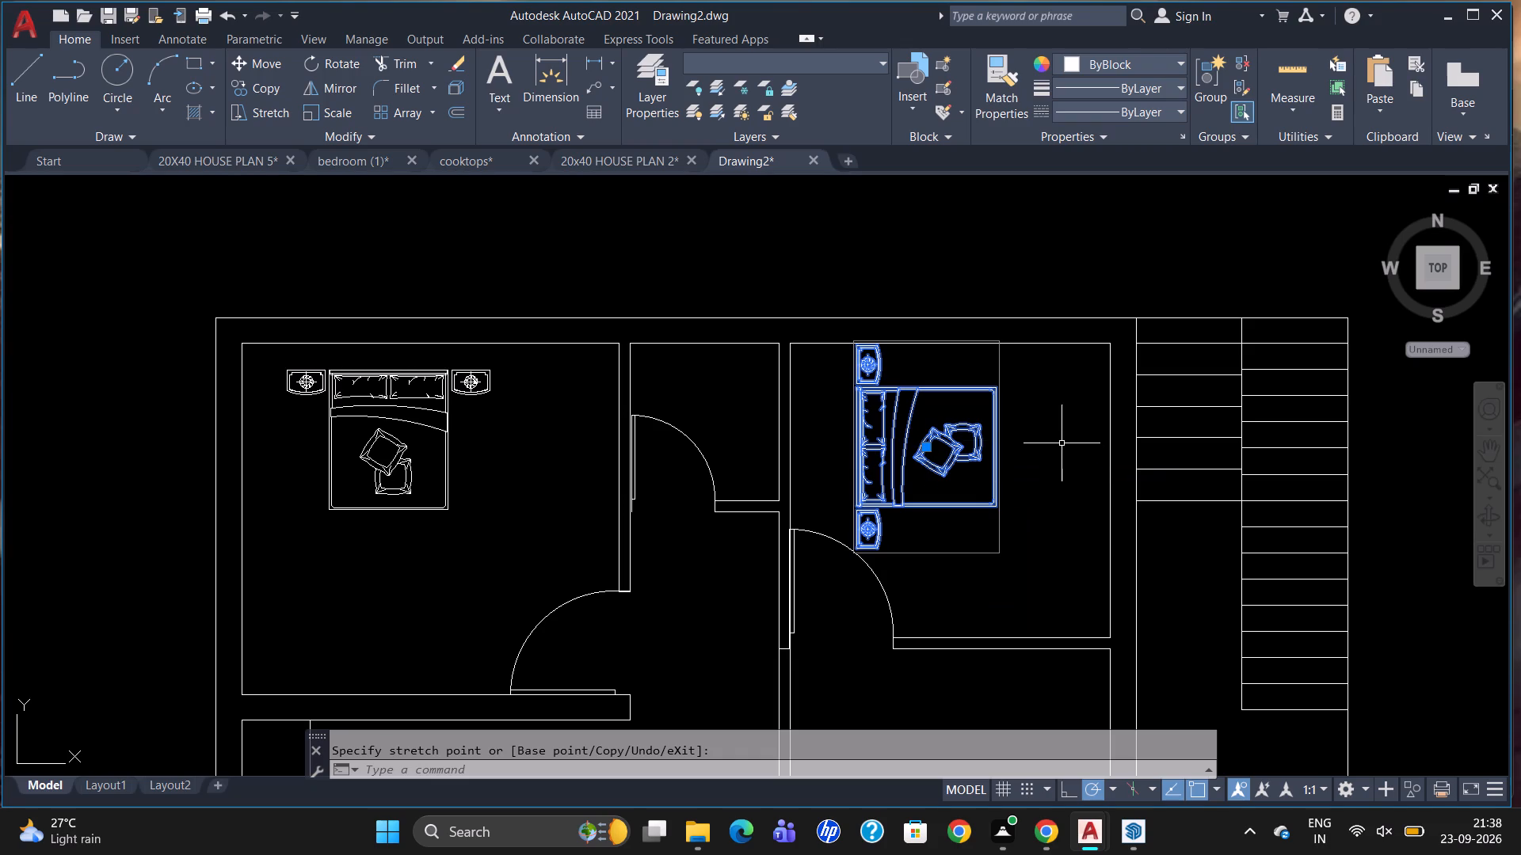
# Scale the rotated bed down freehand from the corner of its lower side table to suit the smaller bedroom.
pyautogui.write('SC')
pyautogui.press('Return')
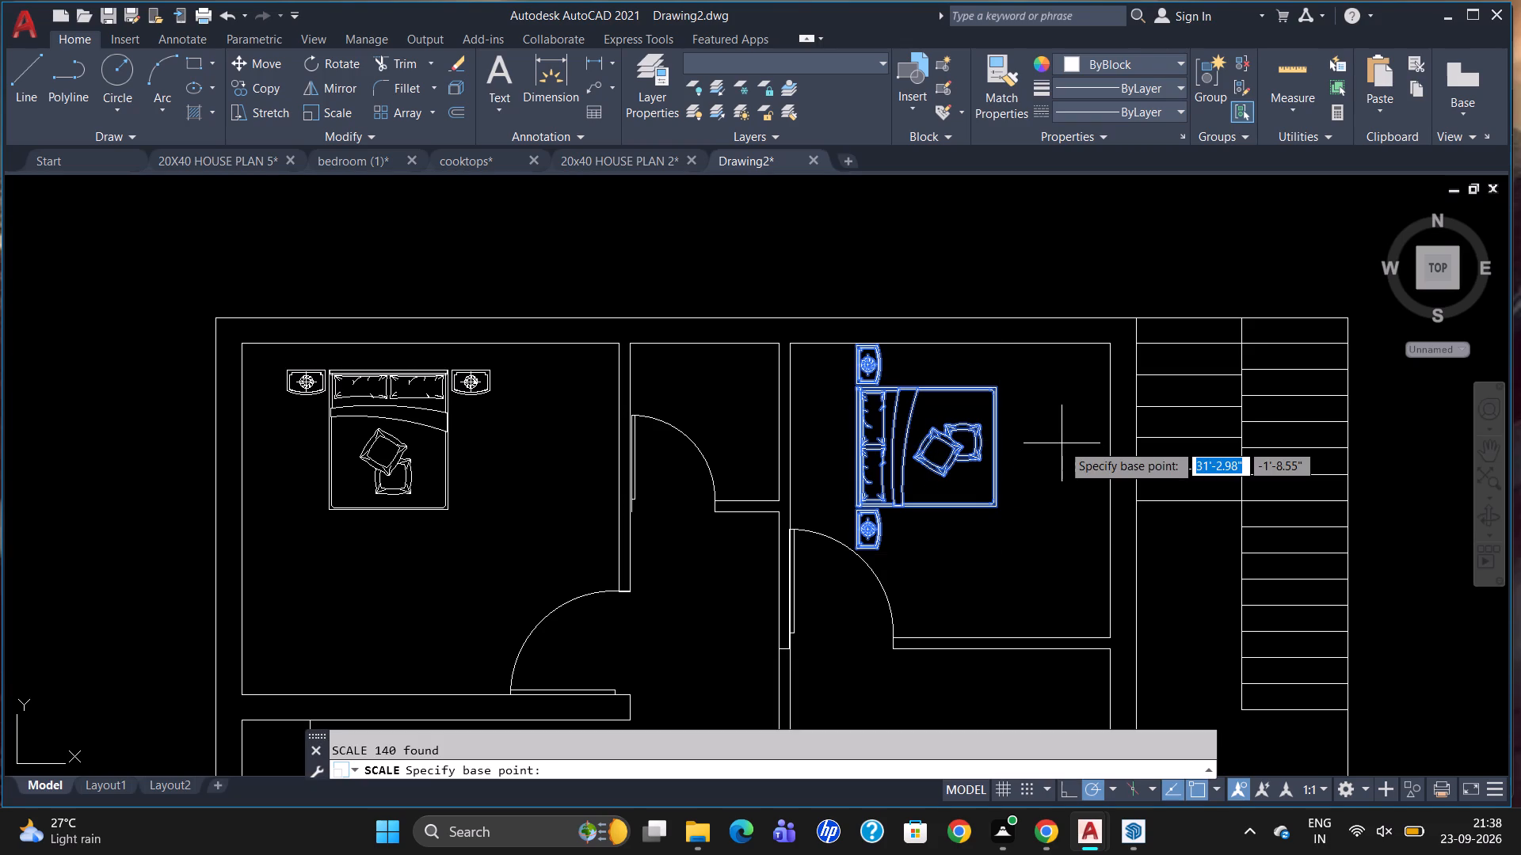
pyautogui.click(879, 550)
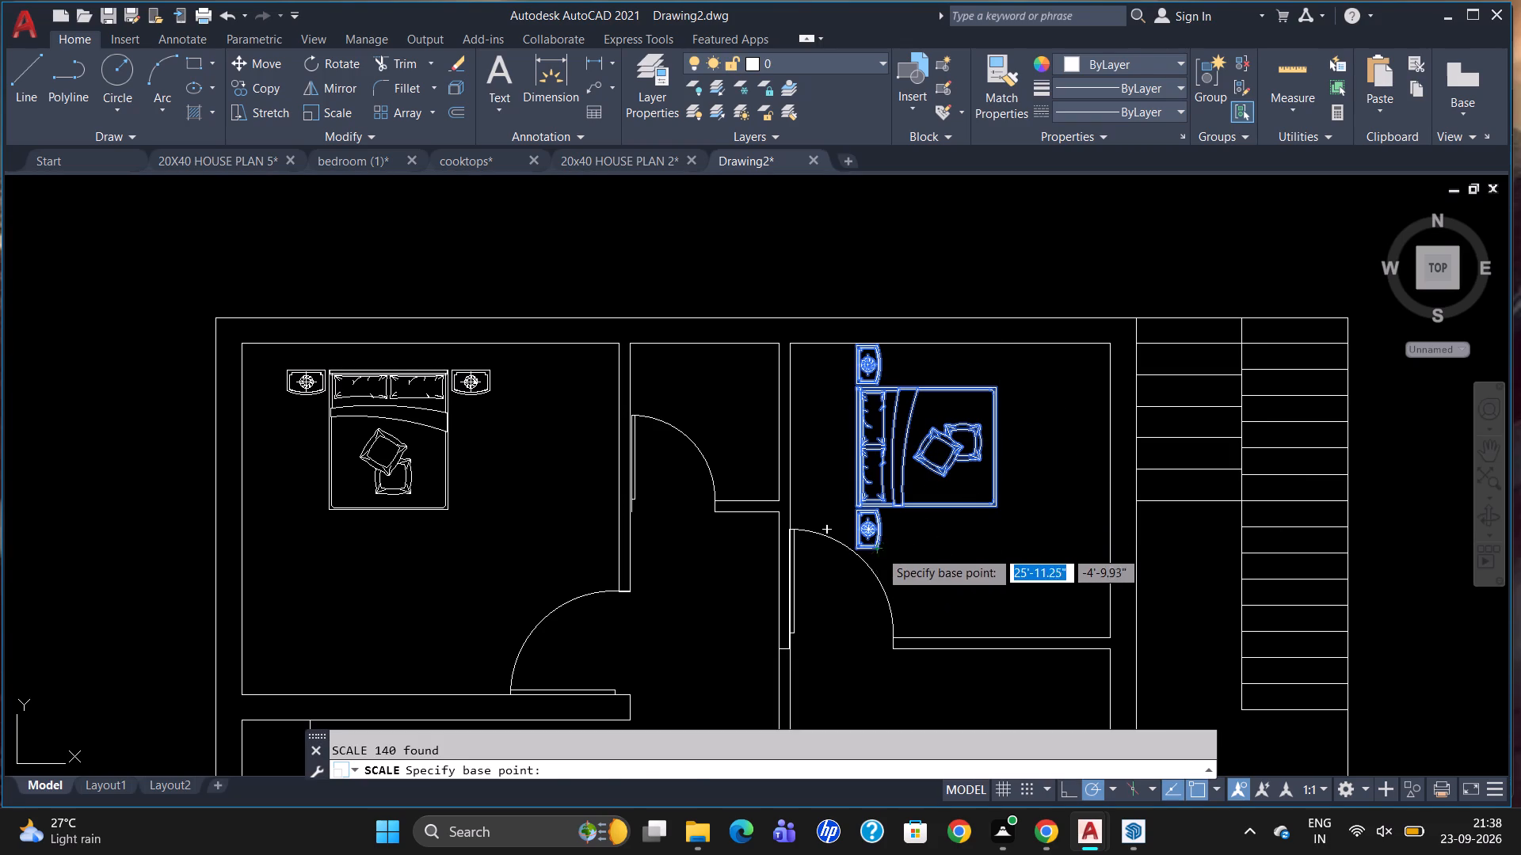
pyautogui.click(898, 484)
# Move the reduced bed about 1'-6" up and slightly left, away from the bedroom's door swing.
pyautogui.click(902, 491)
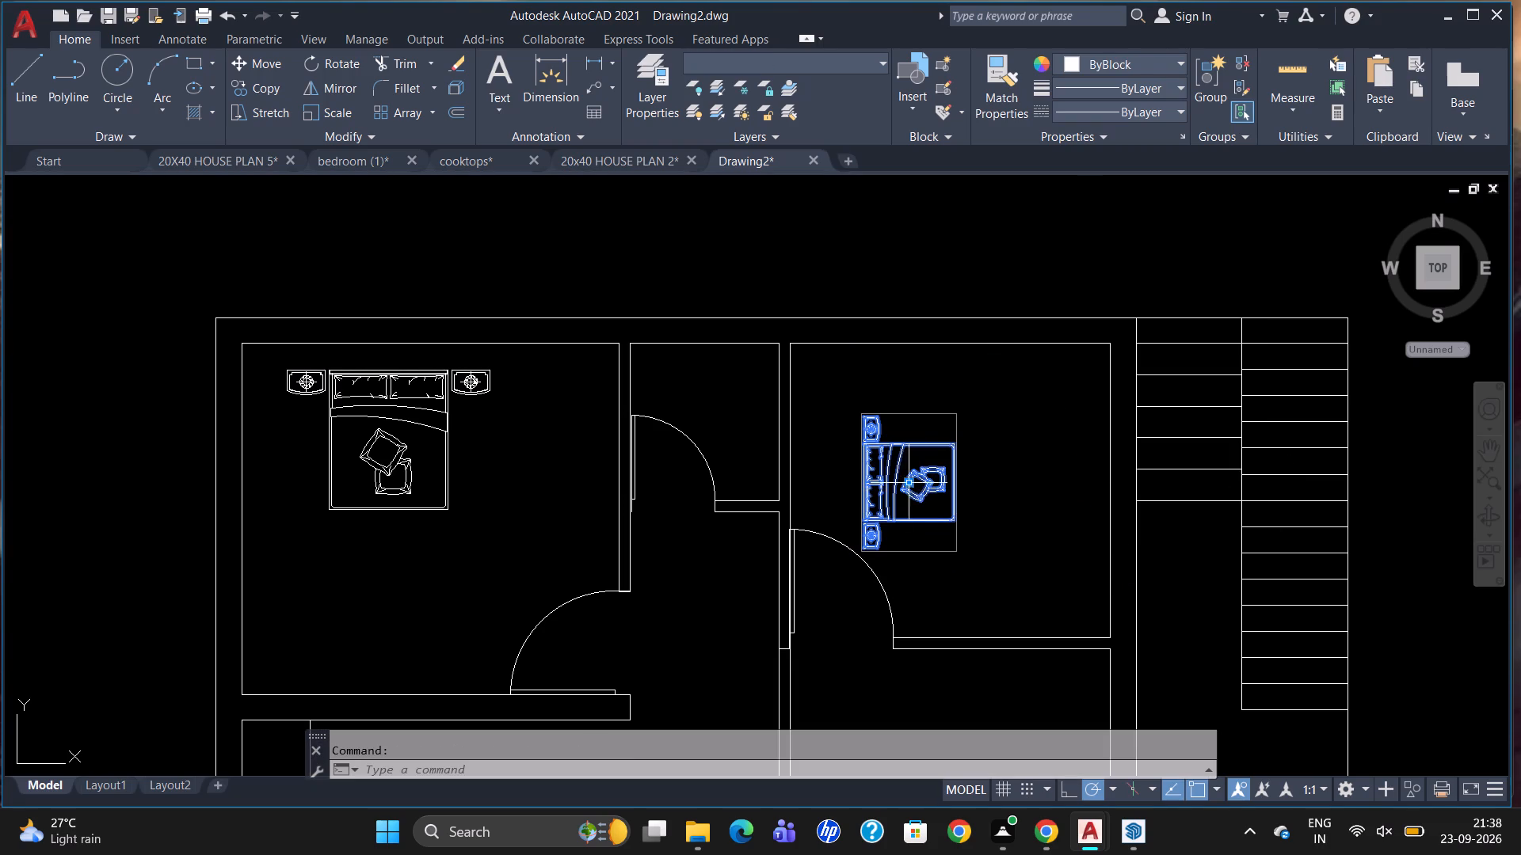
pyautogui.click(913, 480)
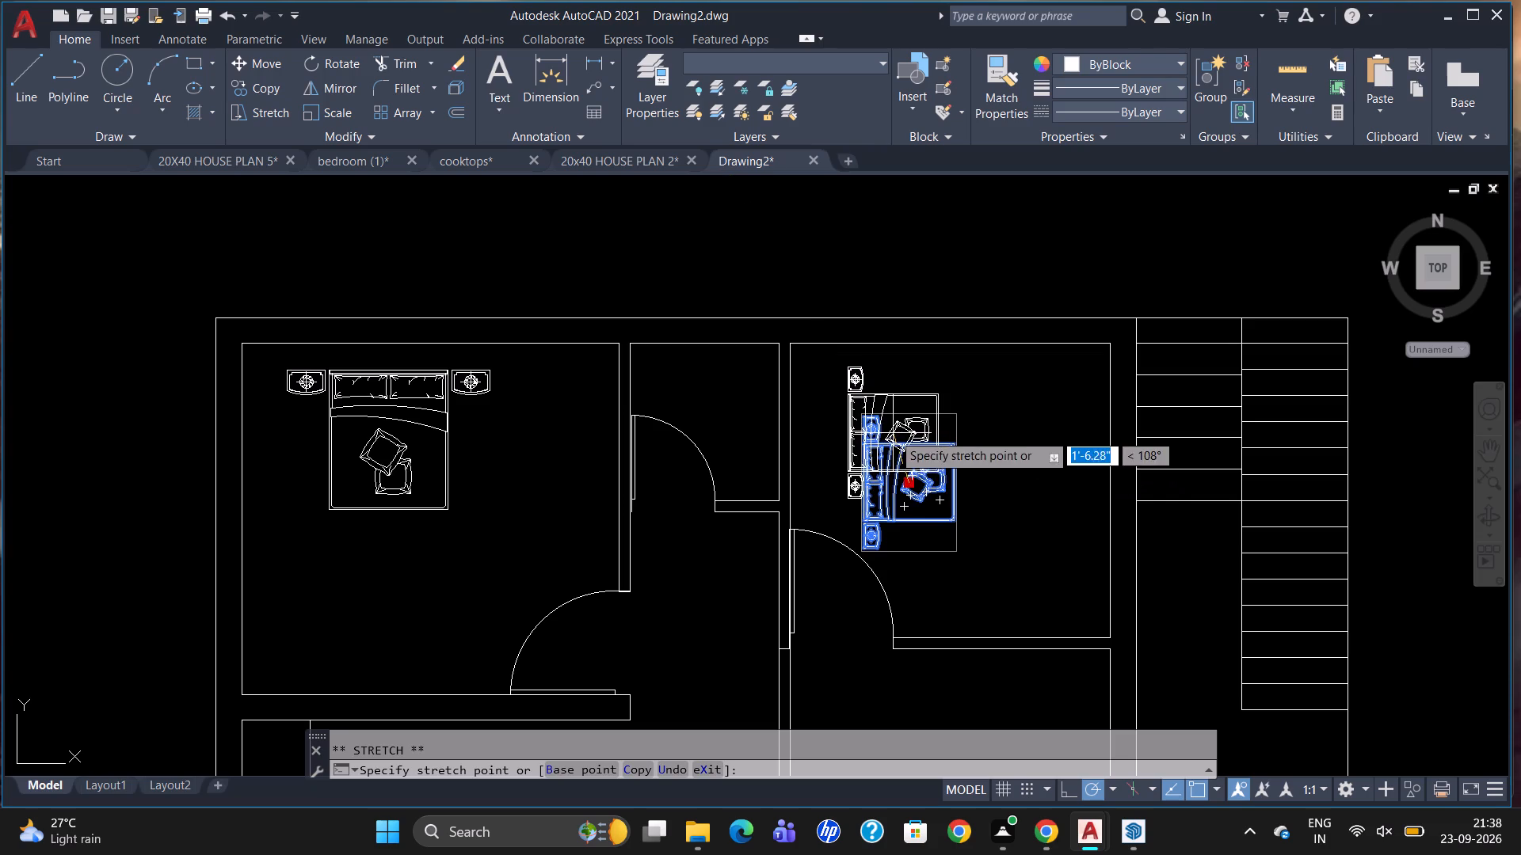
pyautogui.click(893, 432)
pyautogui.press('Escape')
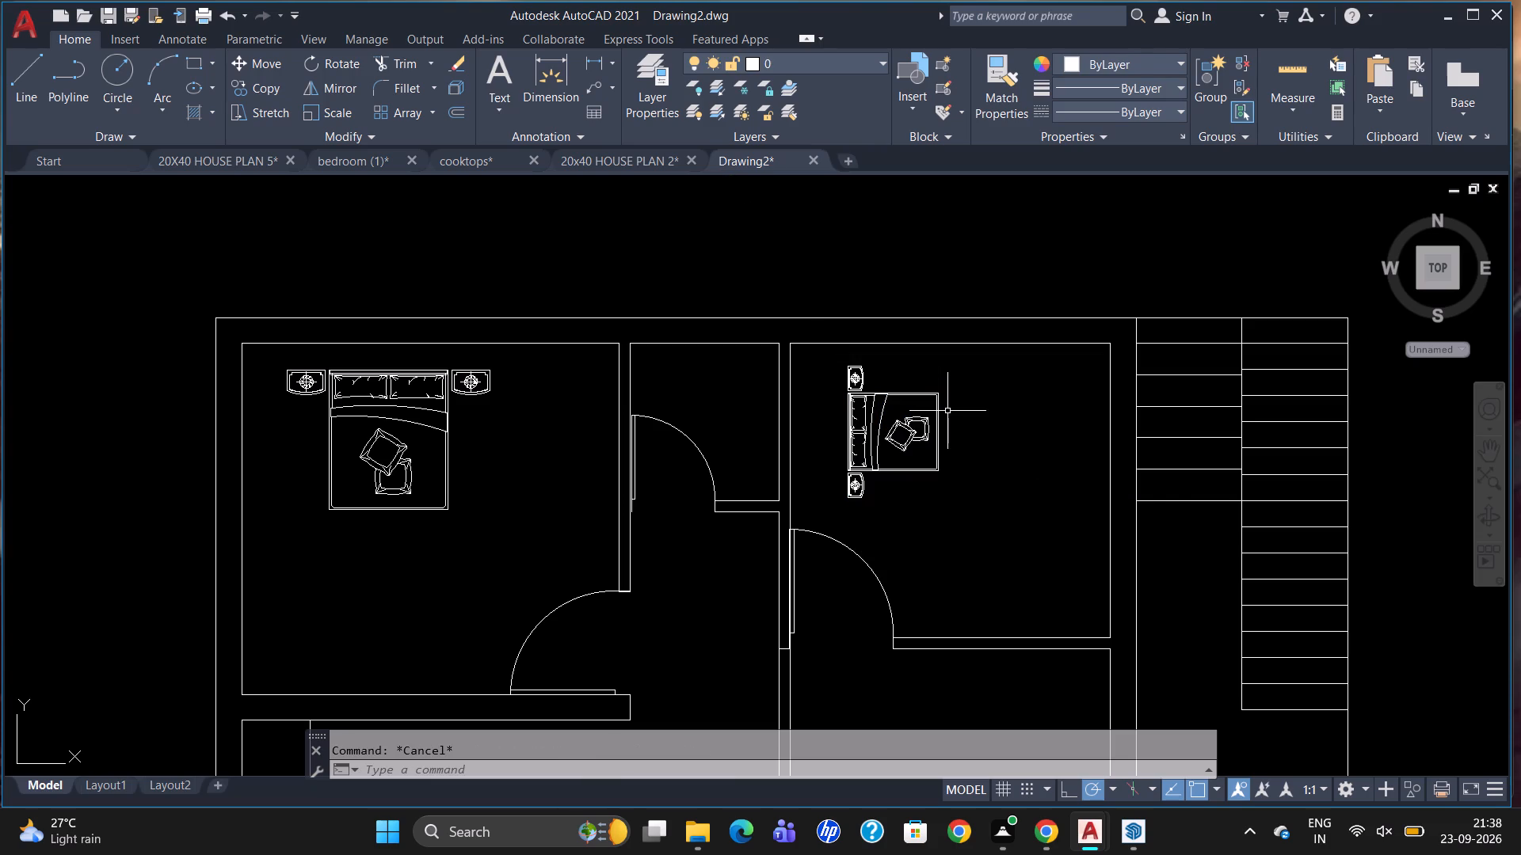
pyautogui.scroll(-1, 1001, 313)
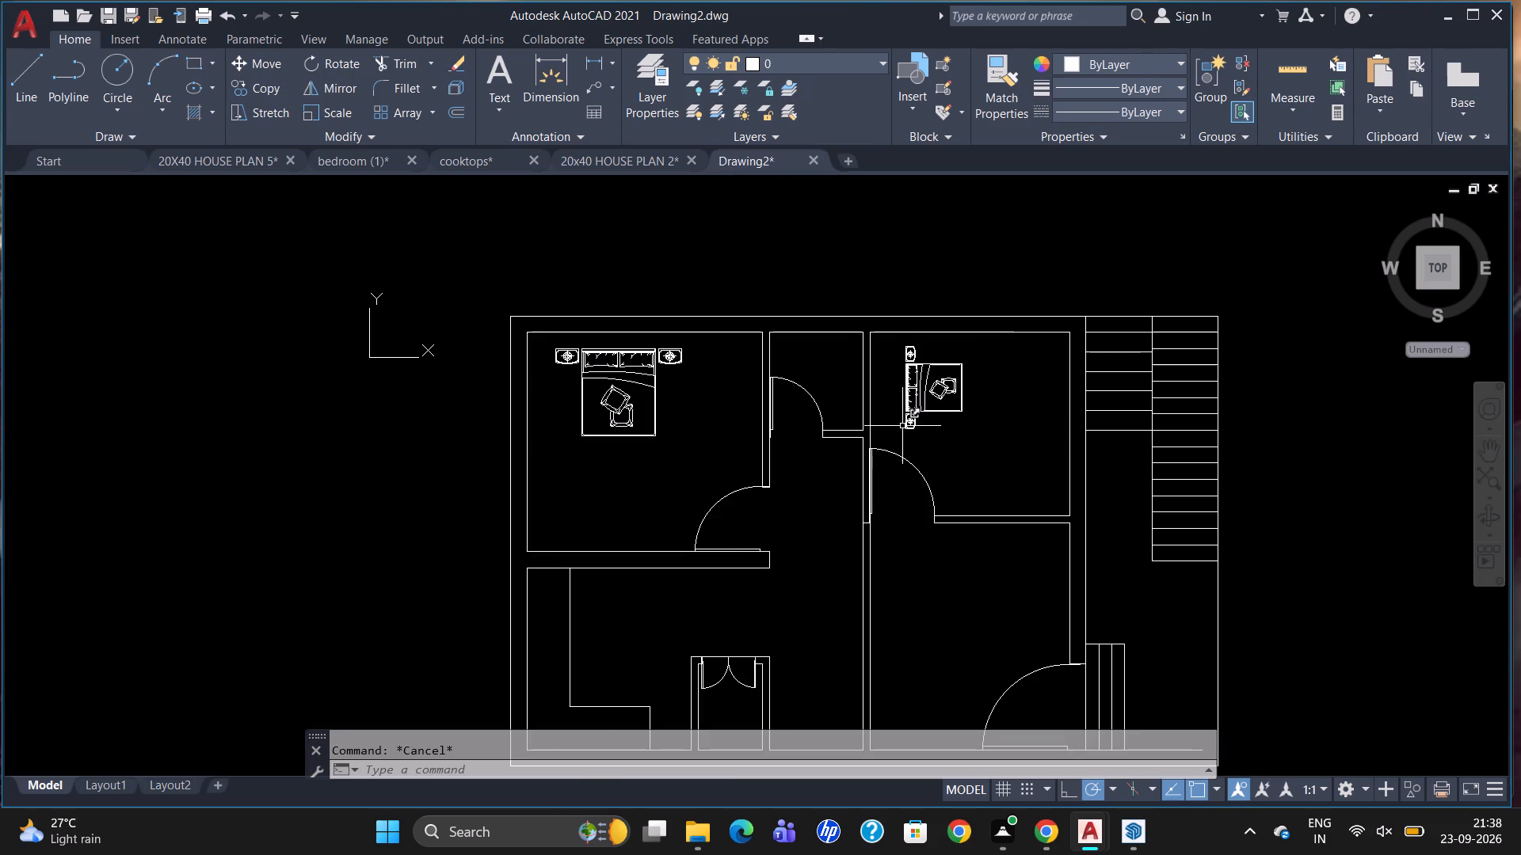
# Insert the Range-Oven - 30 in top block from the Kitchens.dwg blocks in DesignCenter, in empty space right of the house plan.
pyautogui.scroll(-1, 902, 407)
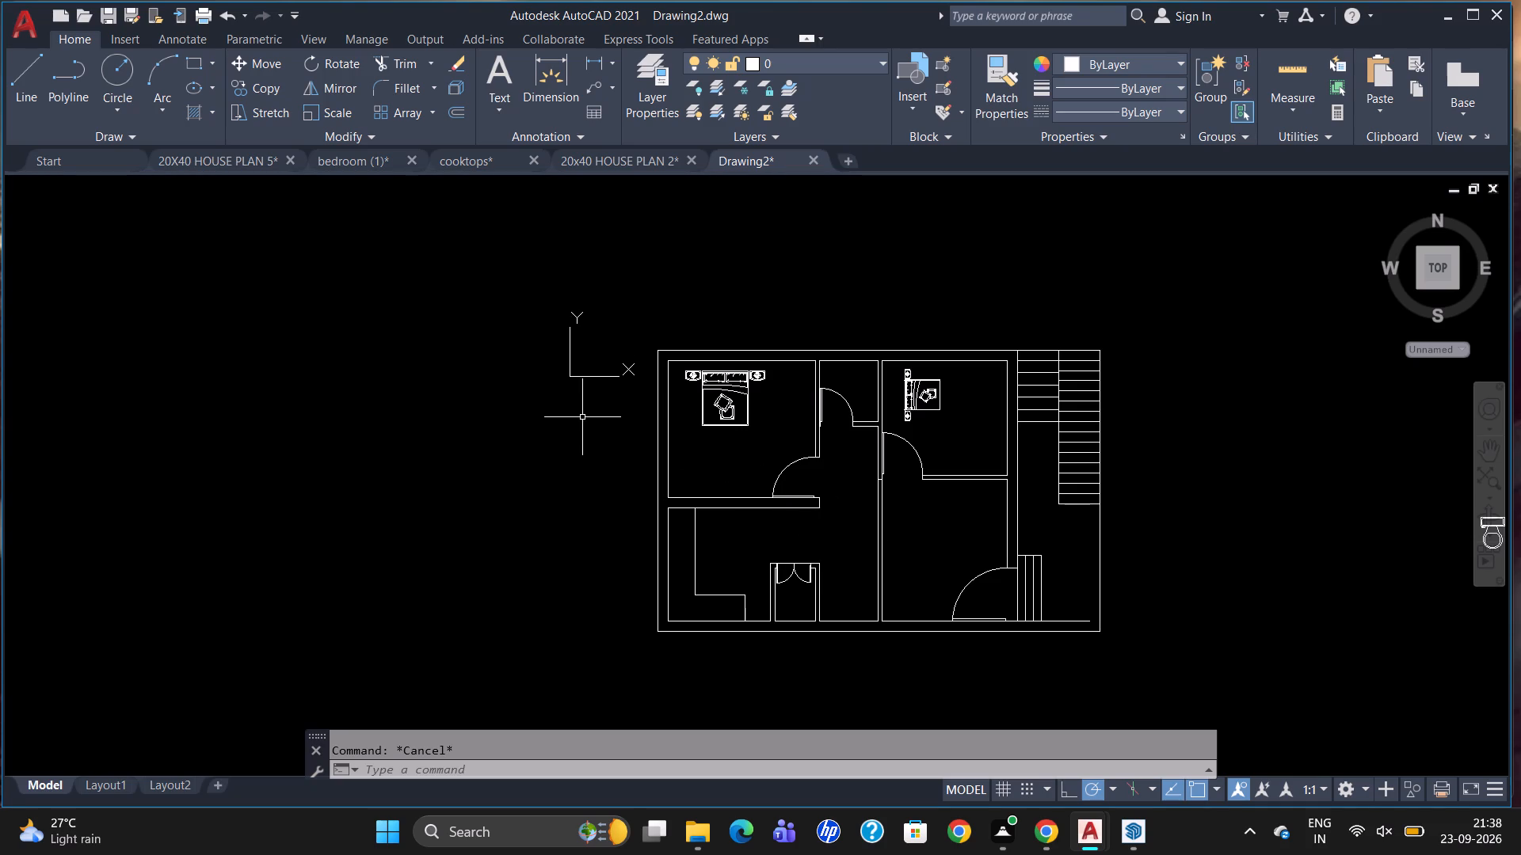
pyautogui.hotkey('ctrl', '3')
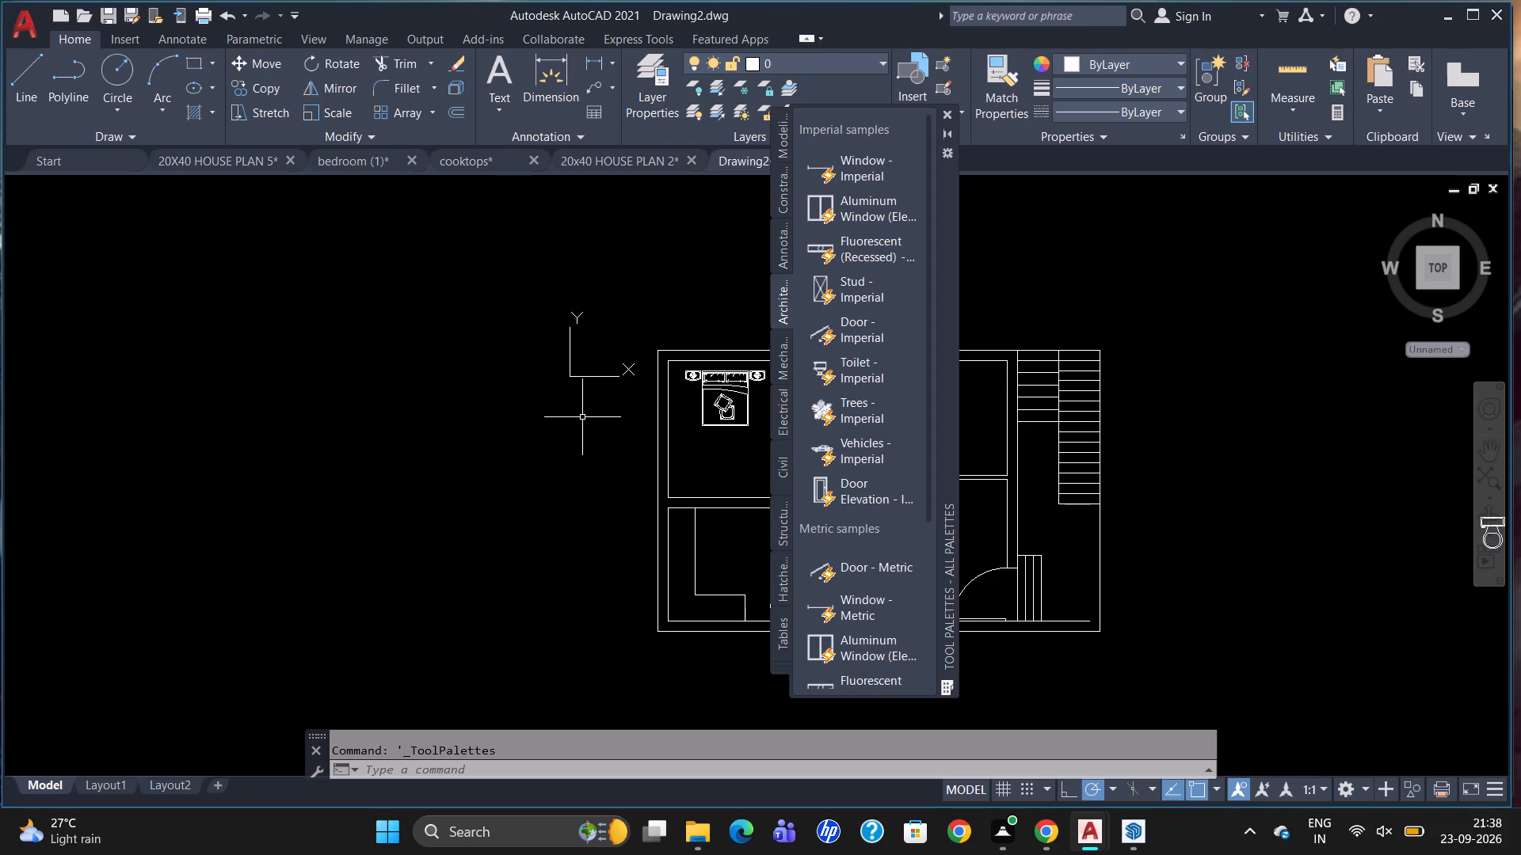
pyautogui.click(947, 116)
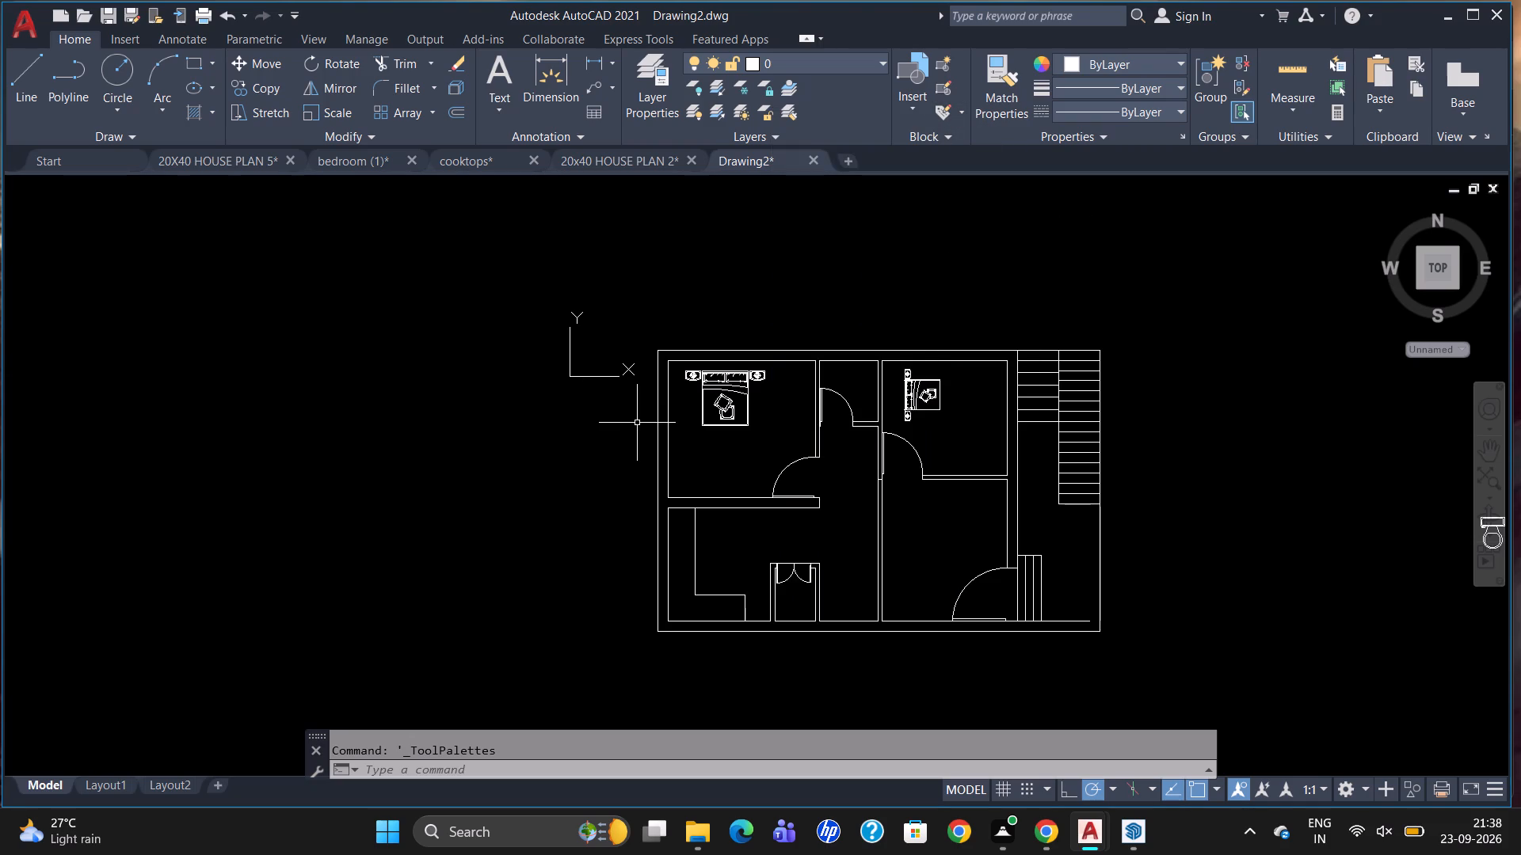
pyautogui.hotkey('ctrl', '2')
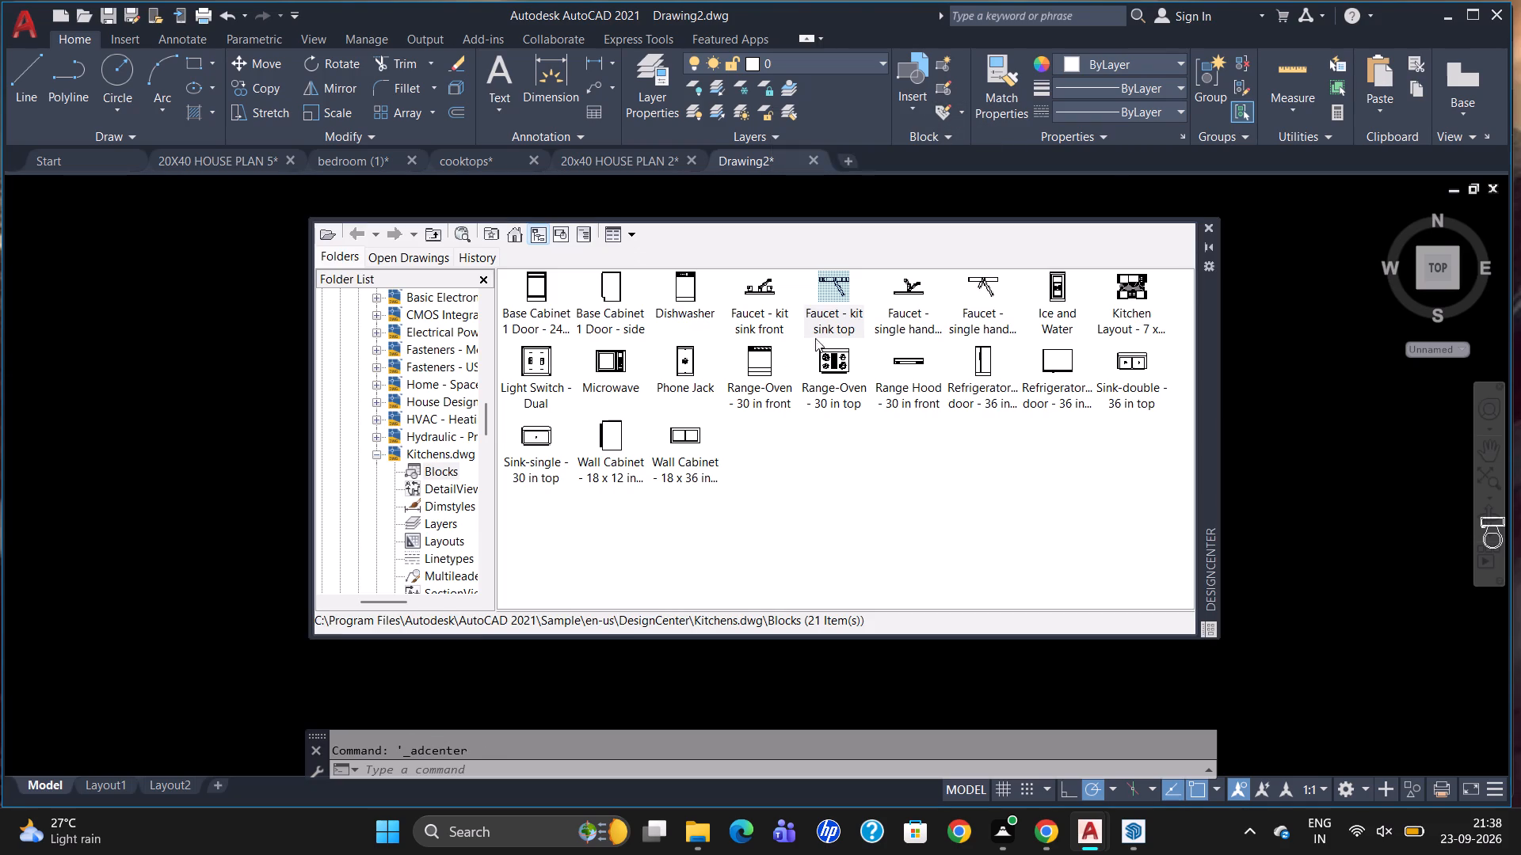
pyautogui.moveTo(826, 355); pyautogui.dragTo(1332, 515)
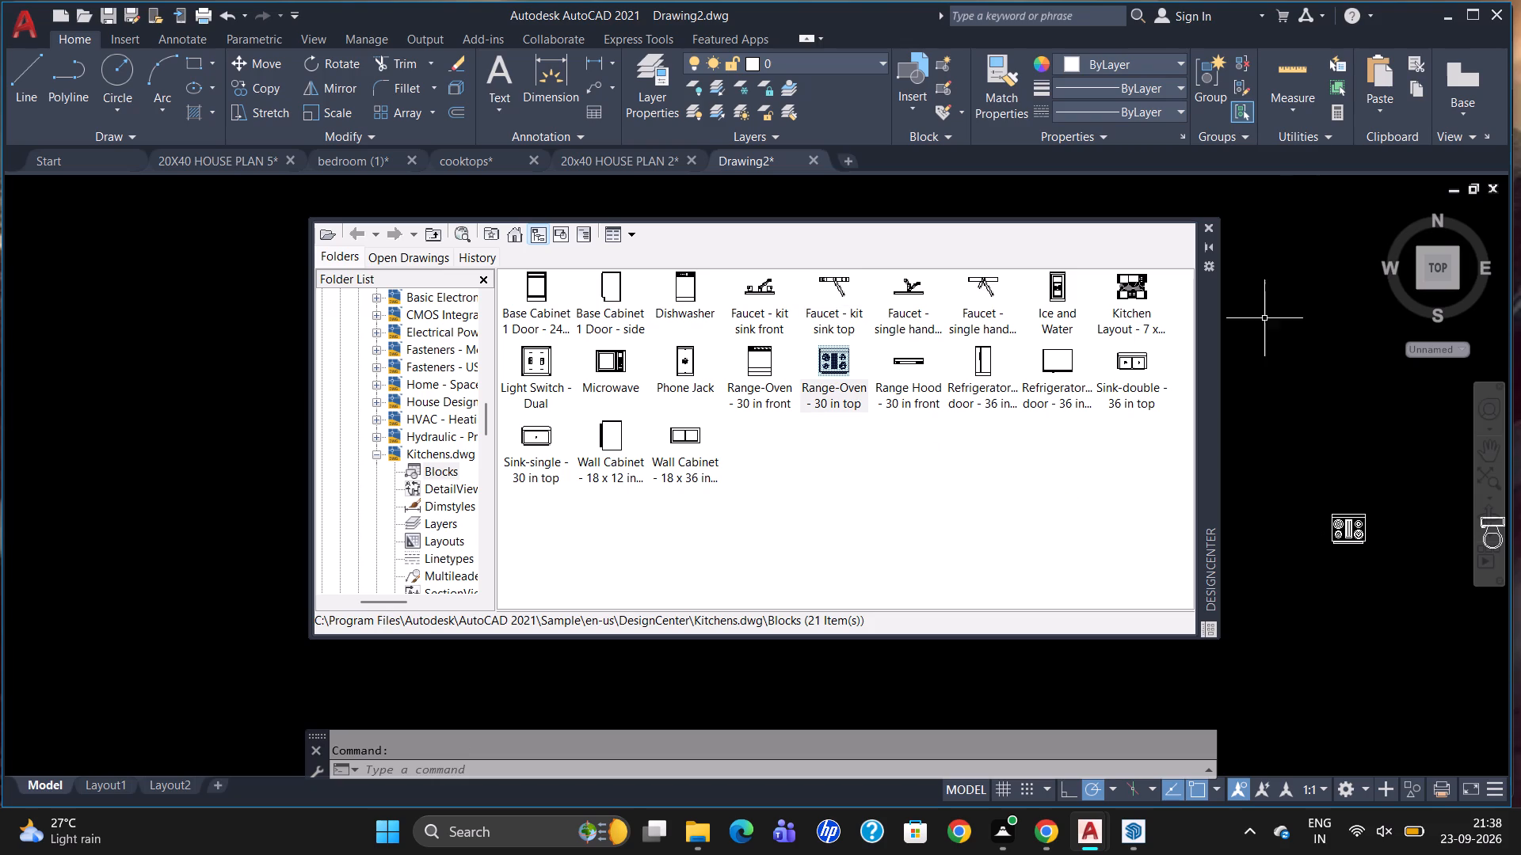
pyautogui.click(1205, 232)
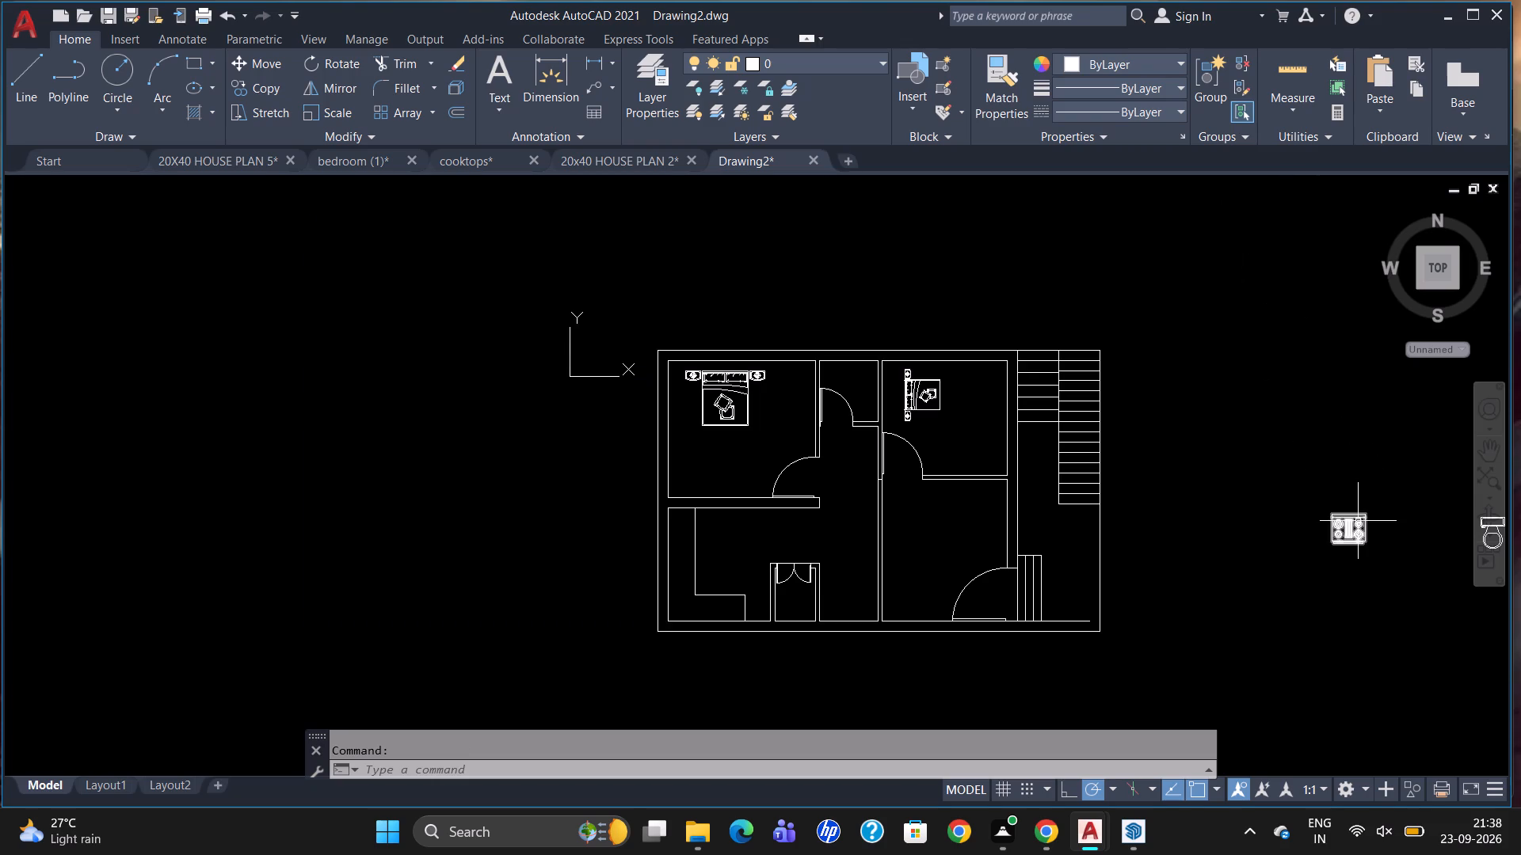
# Rotate the range-oven block 90 degrees about its lower-right corner.
pyautogui.scroll(2, 1383, 541)
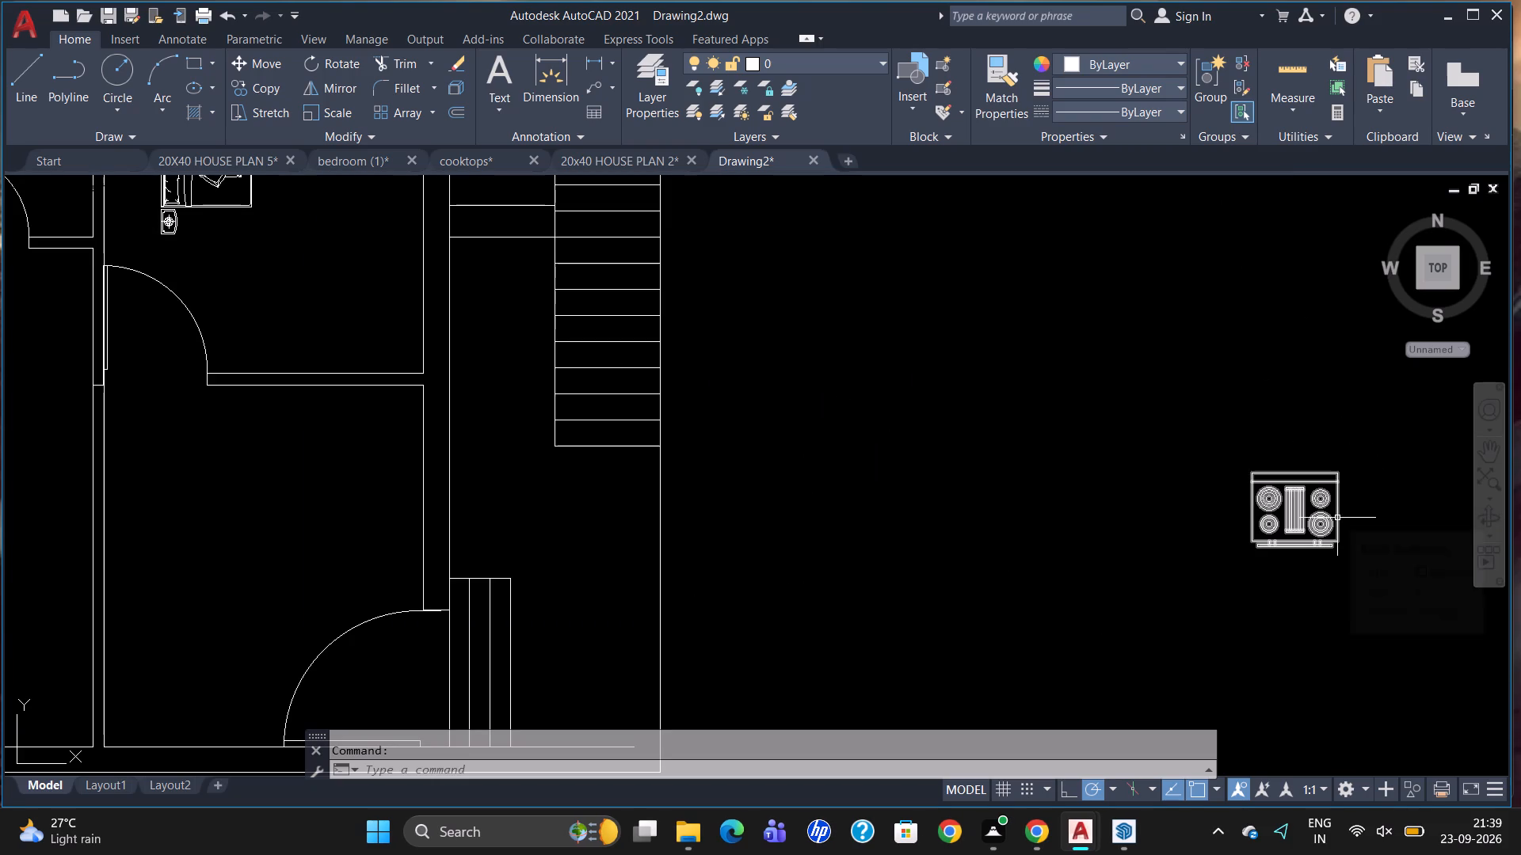
pyautogui.click(1337, 518)
pyautogui.write('RO')
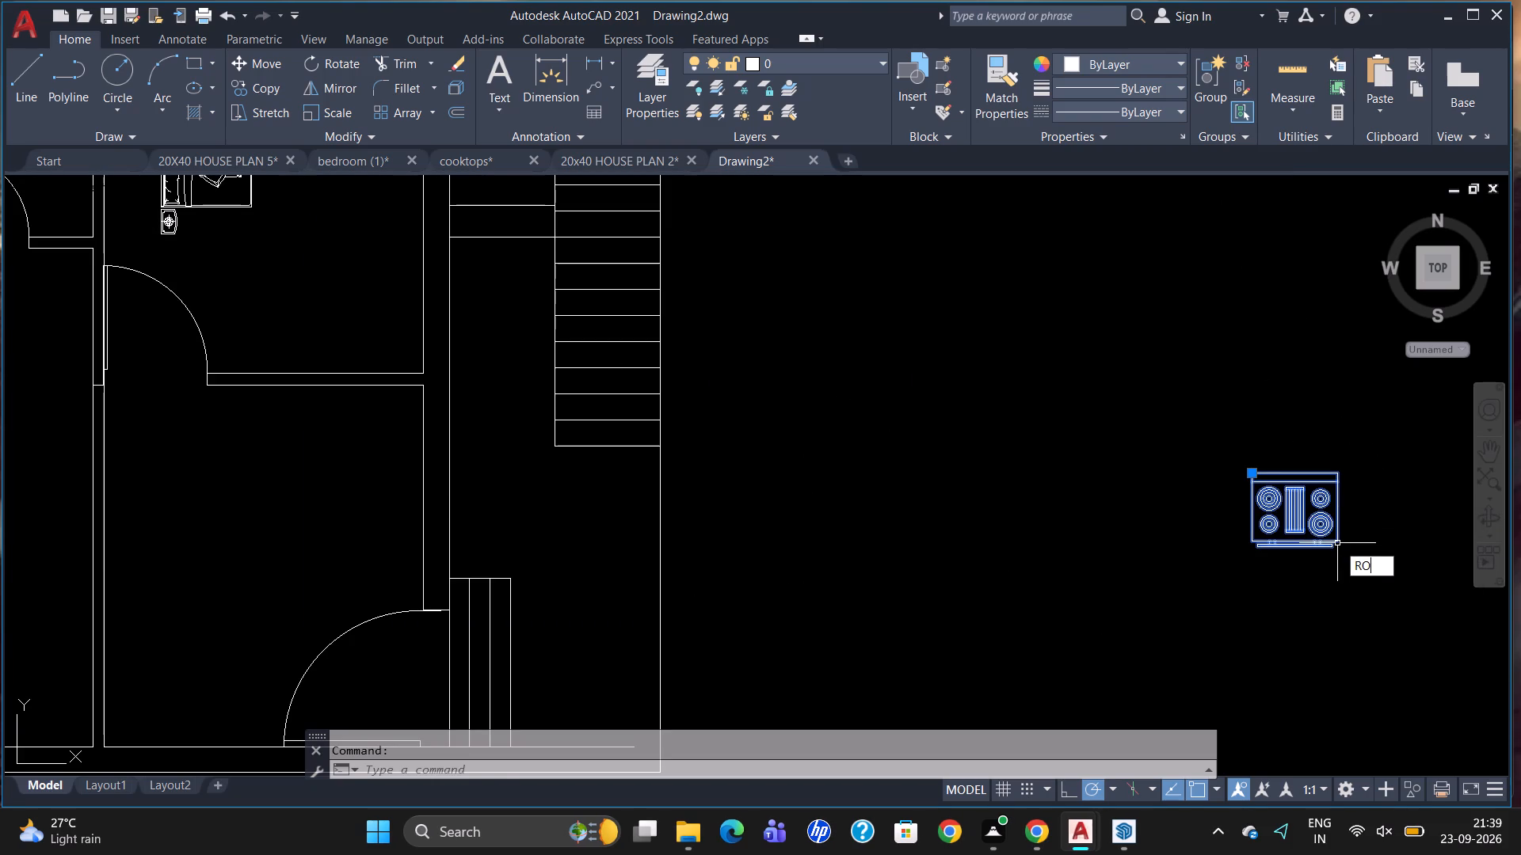
pyautogui.press('Return')
pyautogui.click(1337, 543)
pyautogui.moveTo(1340, 443); pyautogui.dragTo(1344, 454)
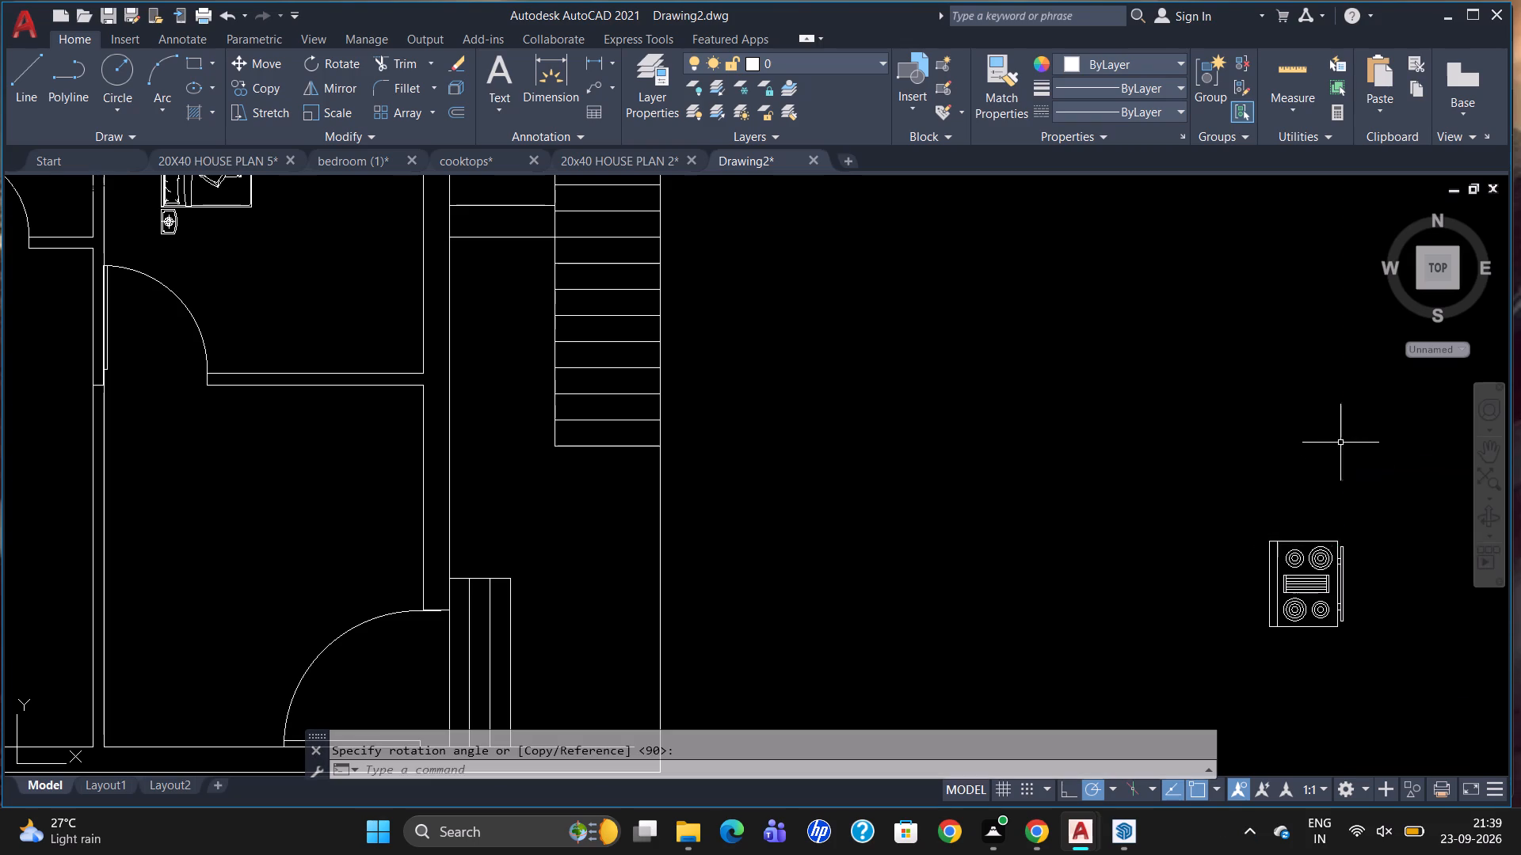
pyautogui.moveTo(1344, 454); pyautogui.dragTo(1346, 511)
# Move the rotated range-oven by its lower-left corner onto the kitchen counter along the plan's left wall.
pyautogui.click(1340, 572)
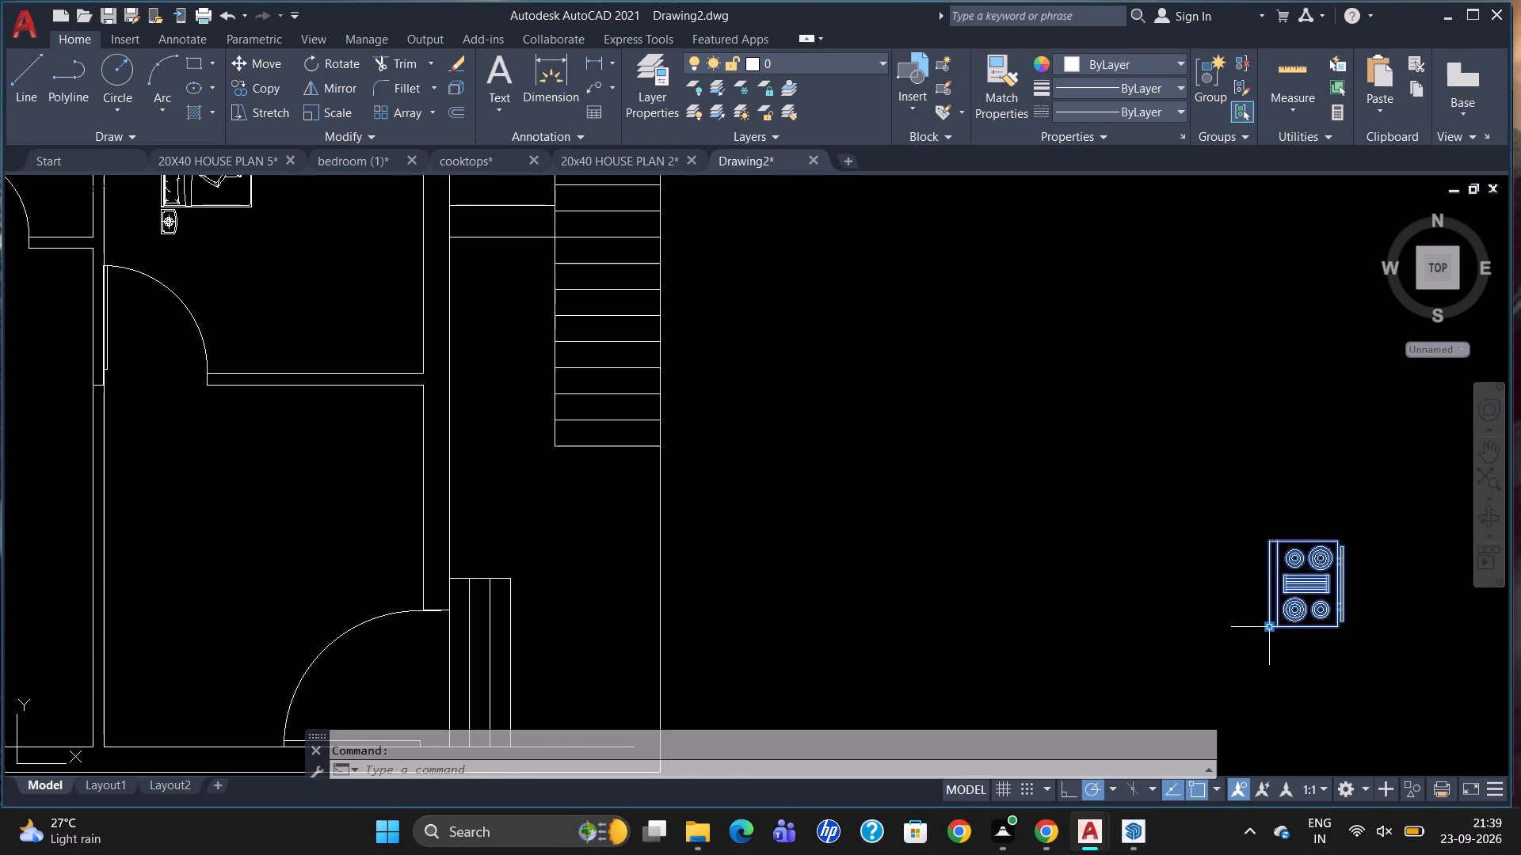
pyautogui.moveTo(1270, 628); pyautogui.dragTo(1260, 623)
pyautogui.scroll(-2, 1134, 559)
pyautogui.scroll(-1, 364, 452)
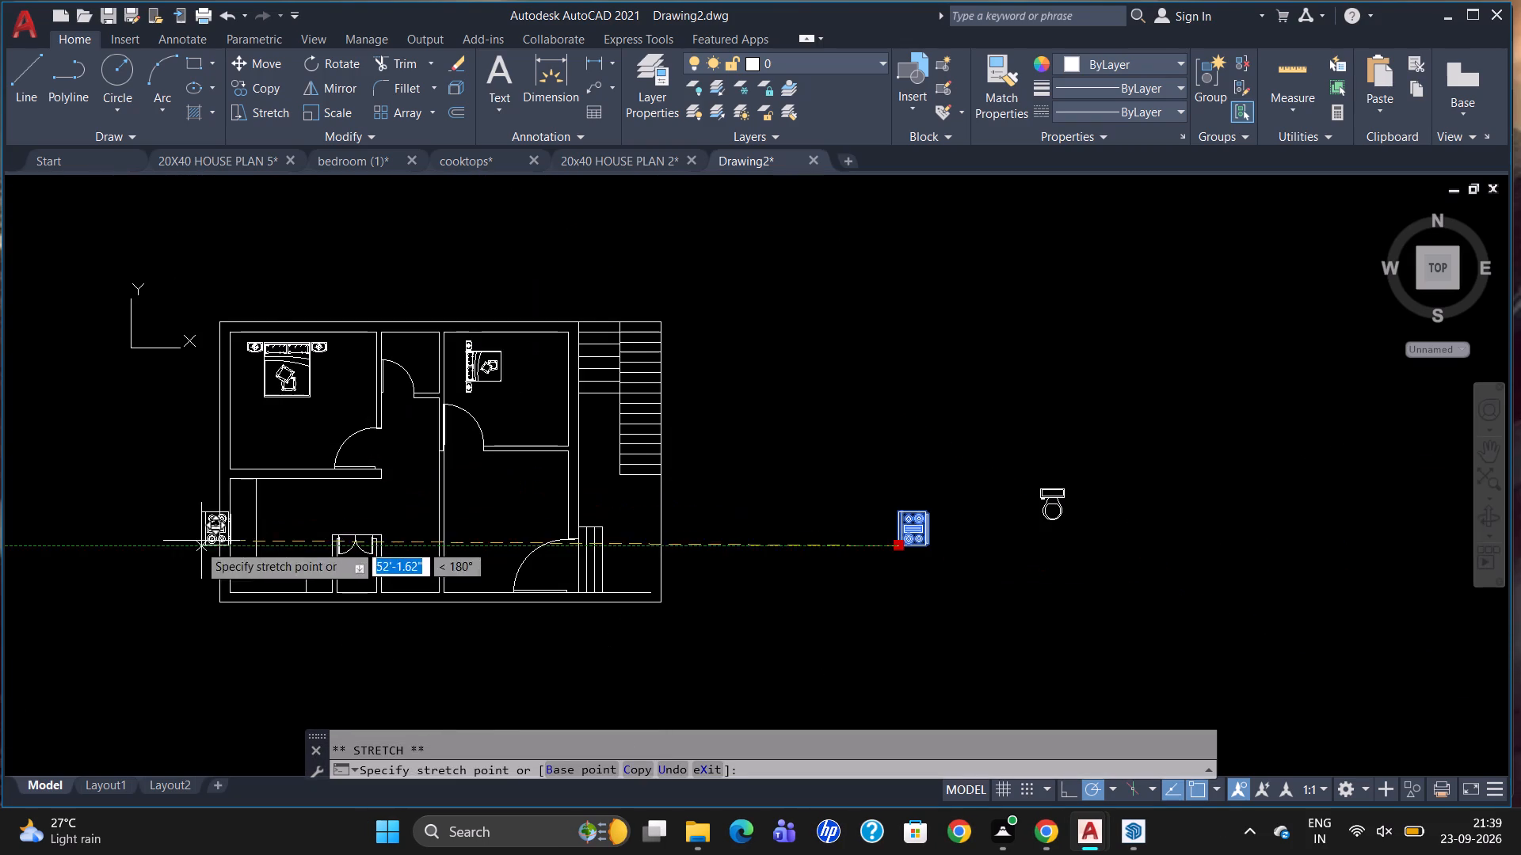
pyautogui.scroll(6, 194, 564)
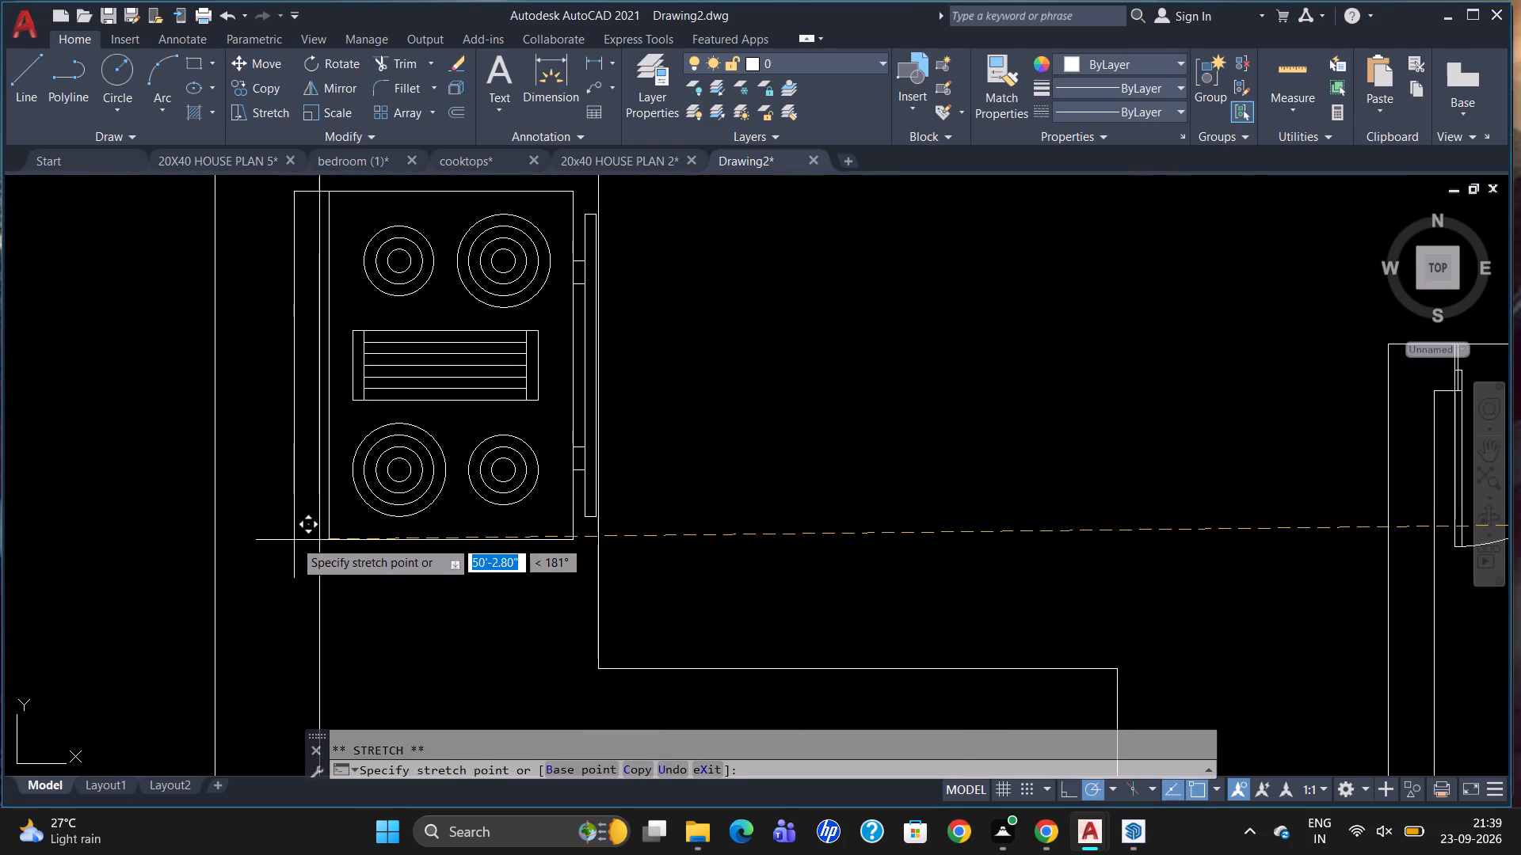
pyautogui.click(293, 536)
# Scale the range-oven down freehand from its lower-left corner to suit the counter's width.
pyautogui.write('SC')
pyautogui.press('Return')
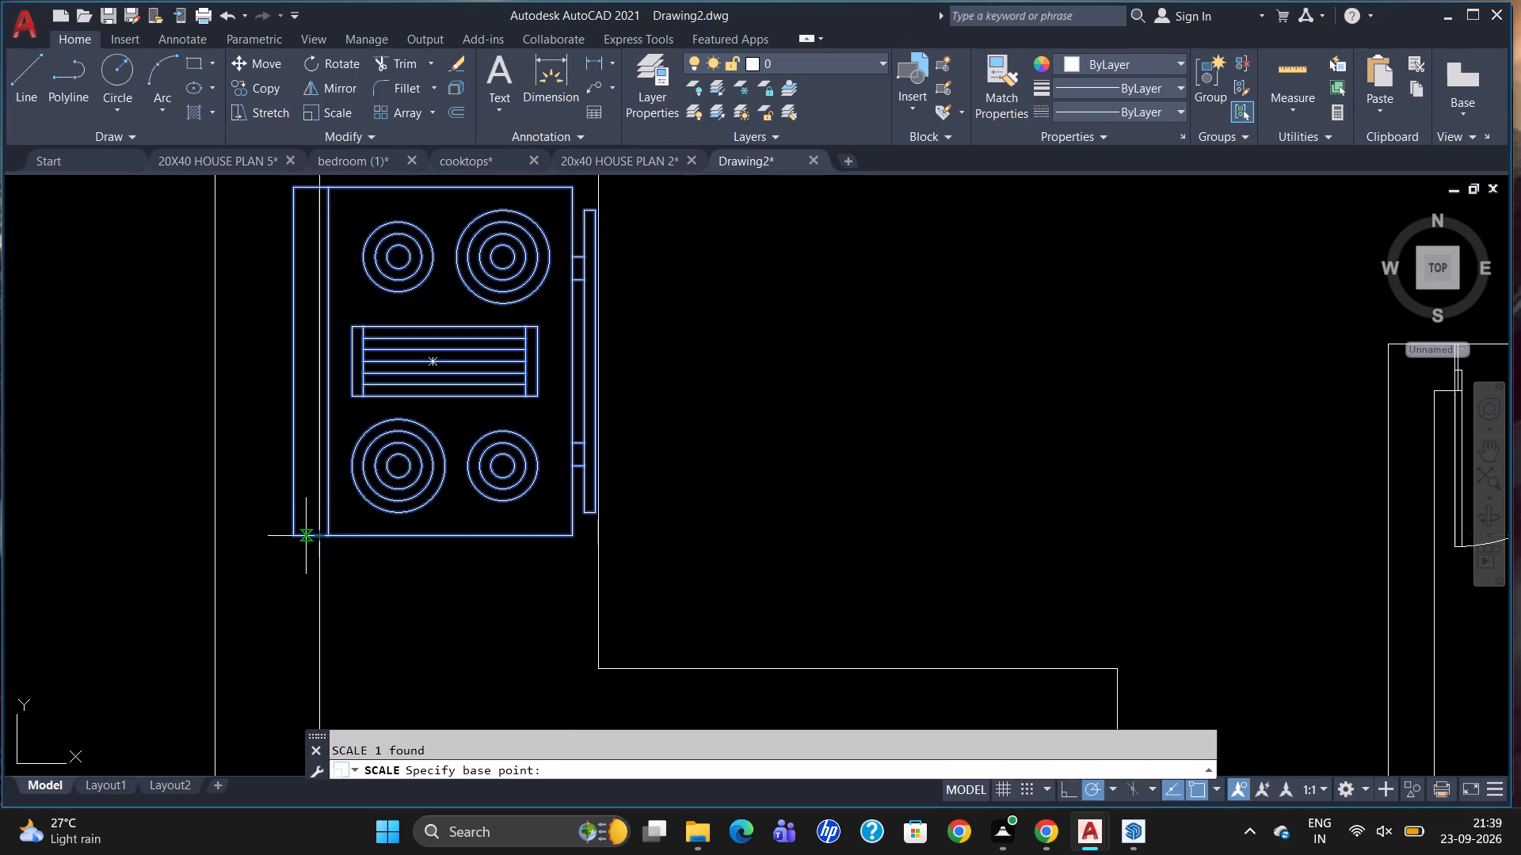
pyautogui.moveTo(298, 533); pyautogui.dragTo(314, 520)
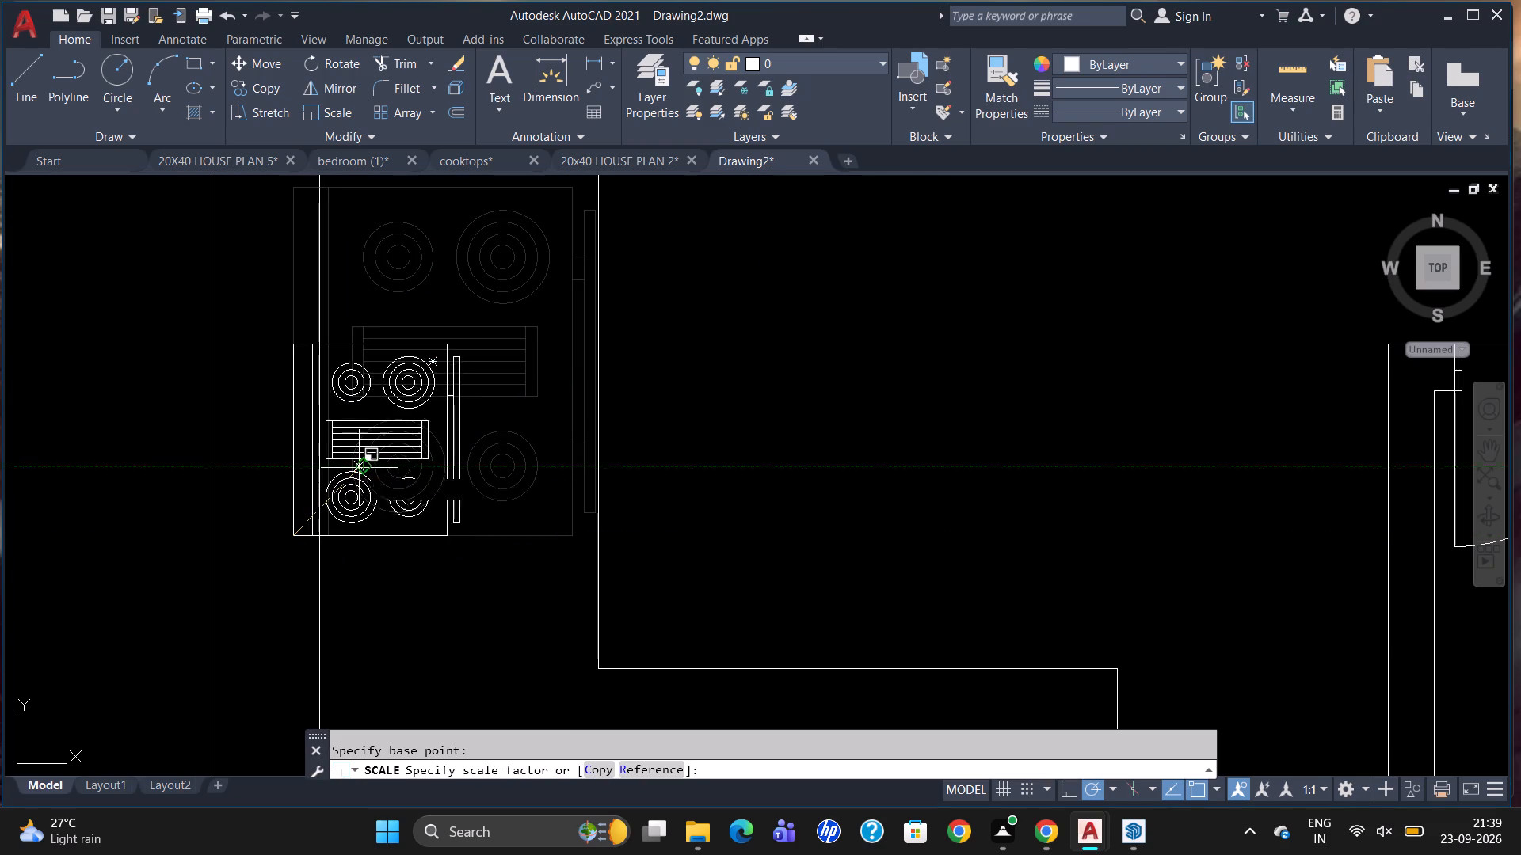
pyautogui.click(360, 465)
# Move the reduced range-oven up and right so it sits within the kitchen counter, clear of the left wall.
pyautogui.click(395, 446)
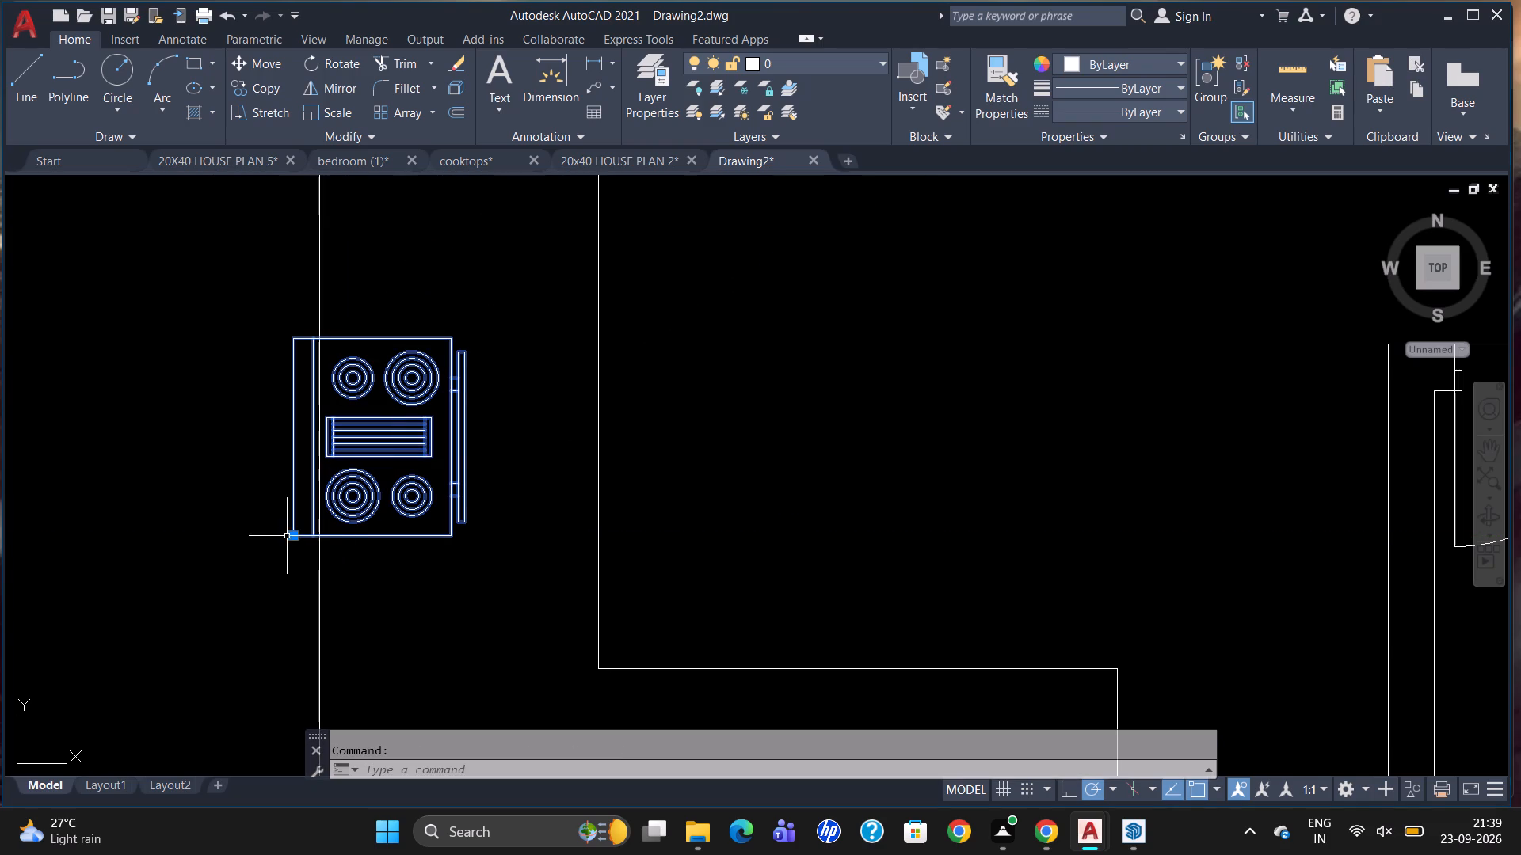
pyautogui.click(294, 534)
pyautogui.click(387, 427)
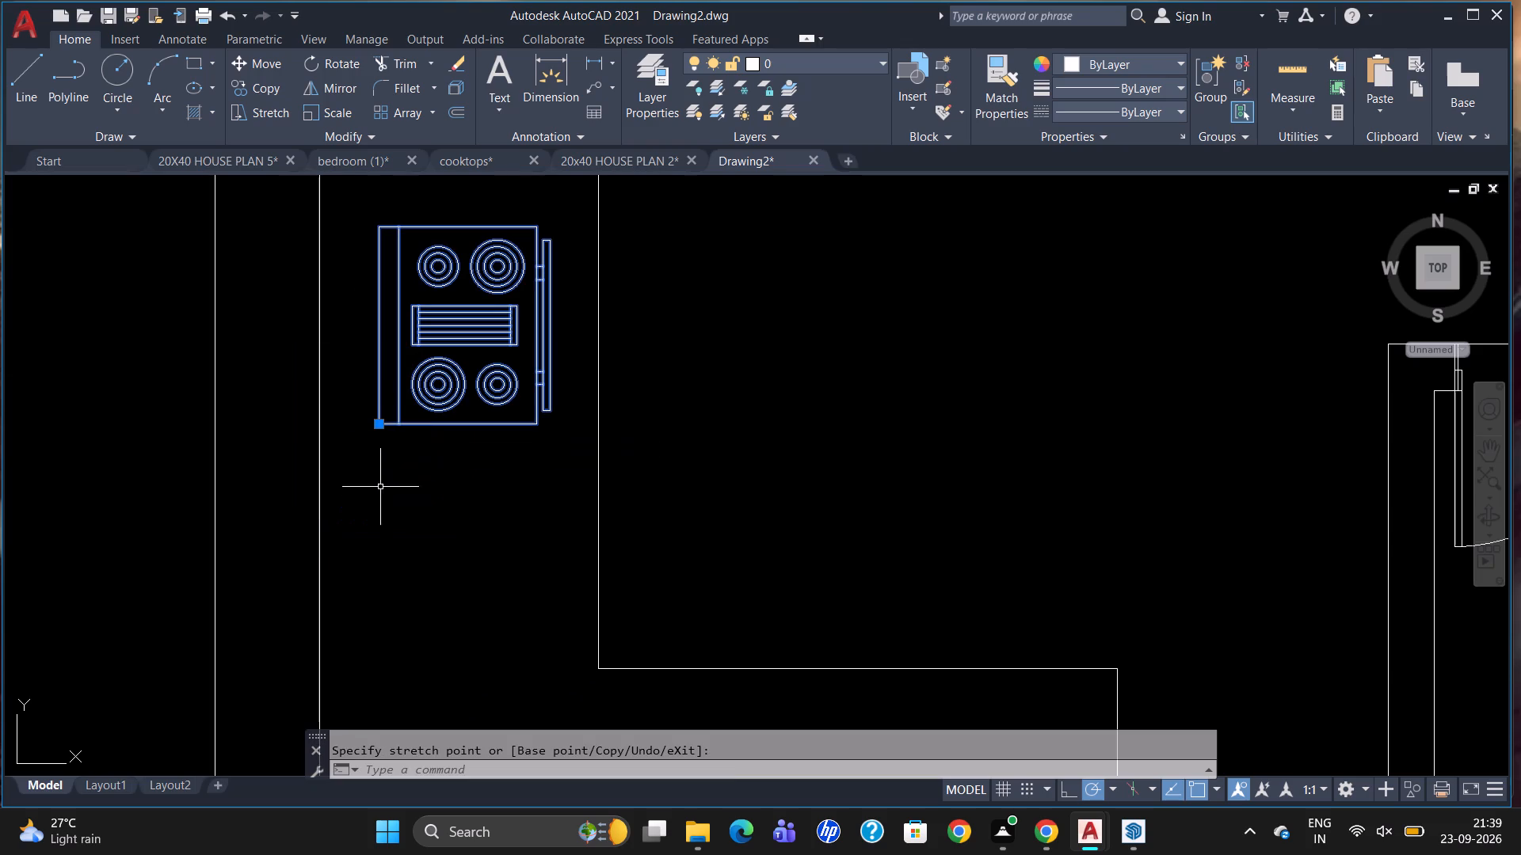
pyautogui.press('space')
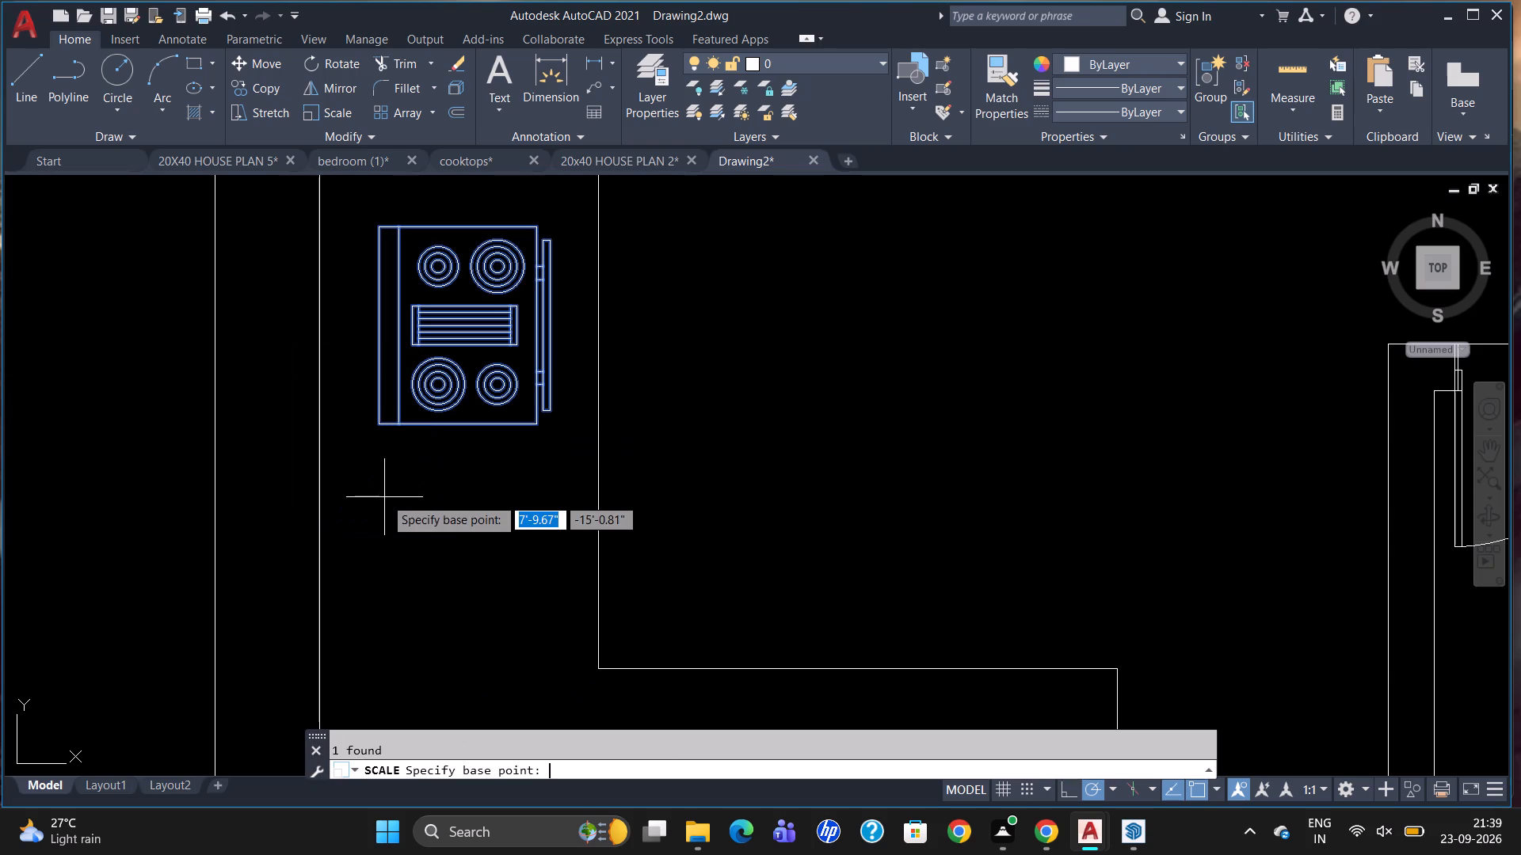
pyautogui.press('Escape')
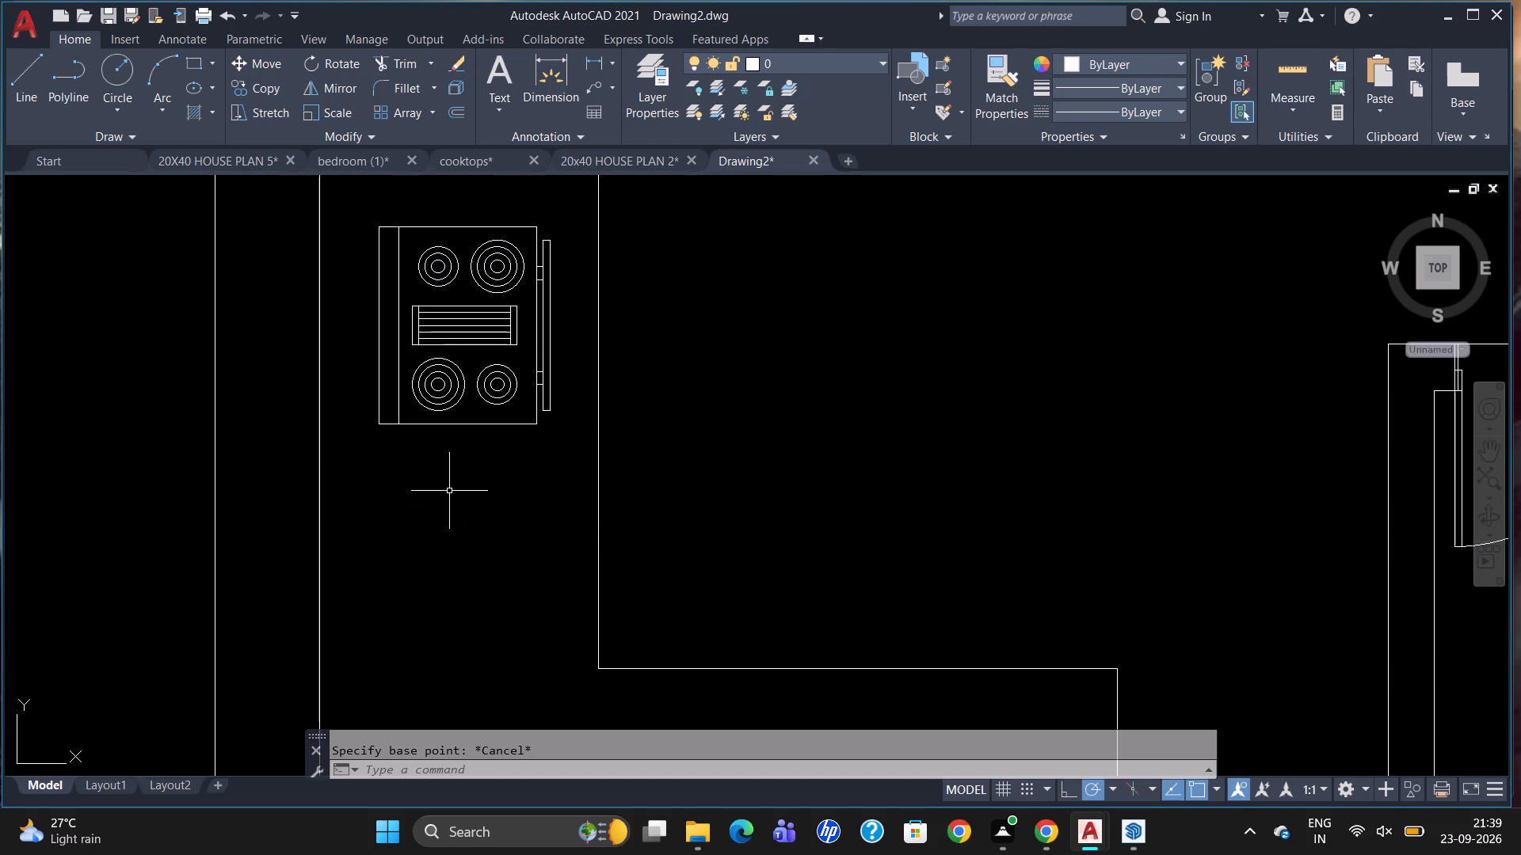
# Insert the three-seat and two-seat Sofa - Roundback blocks from Home - Space Planner.dwg in empty space left of the house plan.
pyautogui.scroll(-2, 461, 496)
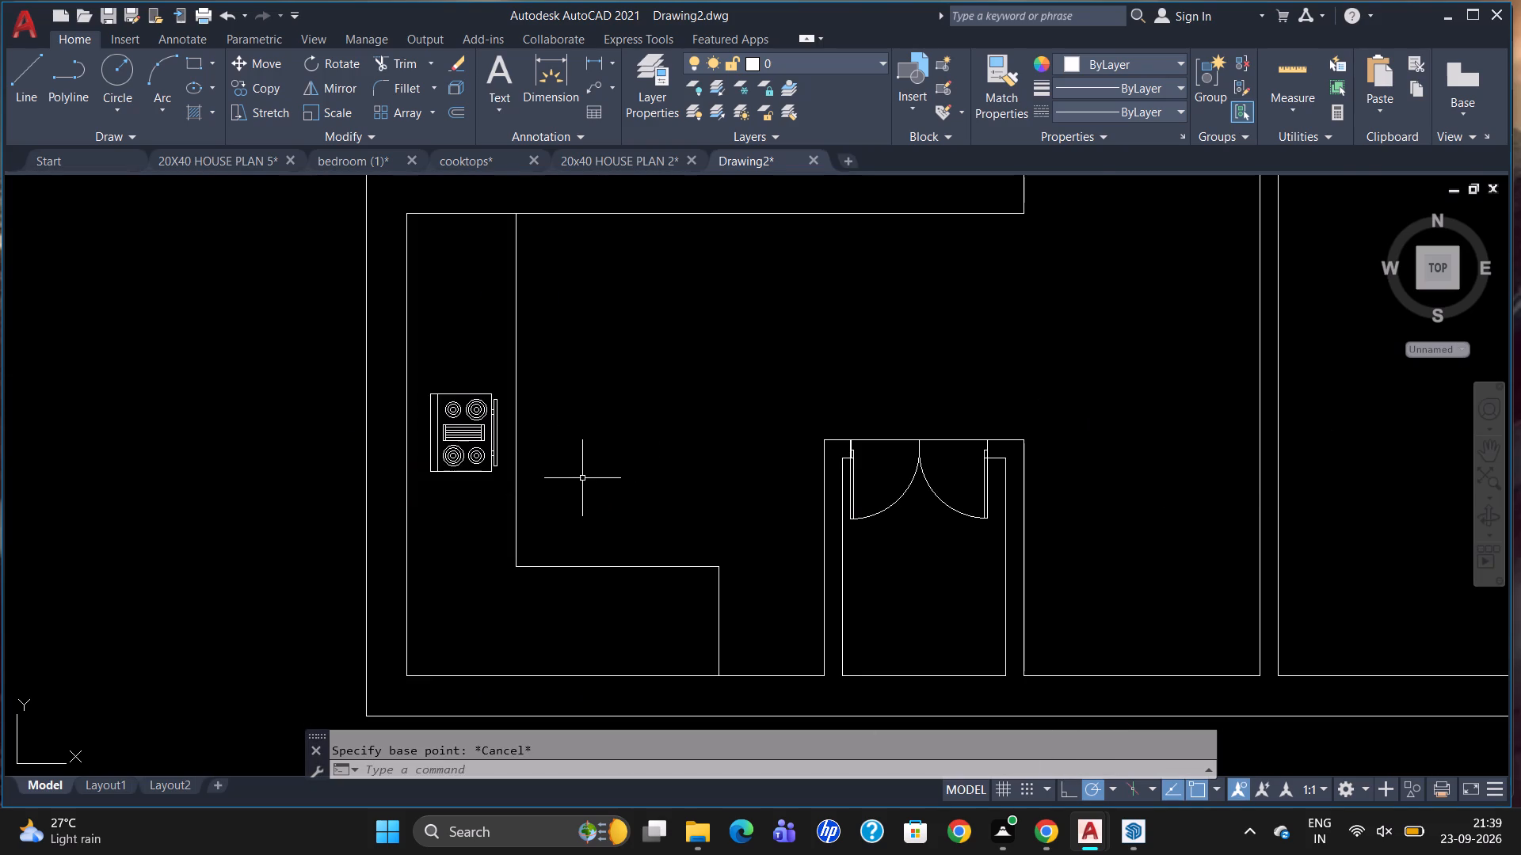
pyautogui.scroll(-1, 585, 507)
pyautogui.scroll(-1, 669, 602)
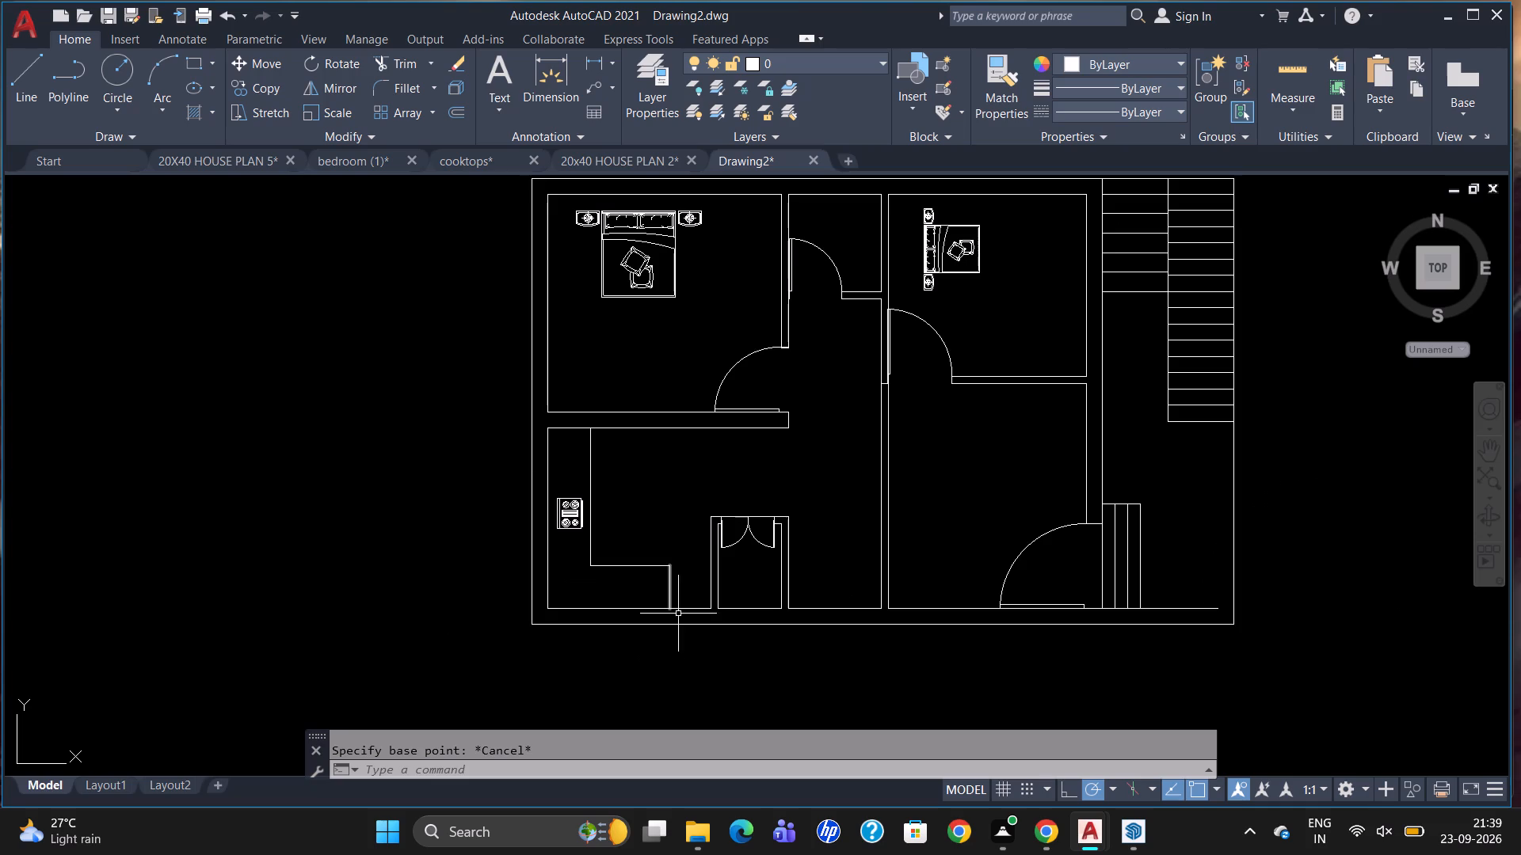
pyautogui.scroll(-1, 838, 540)
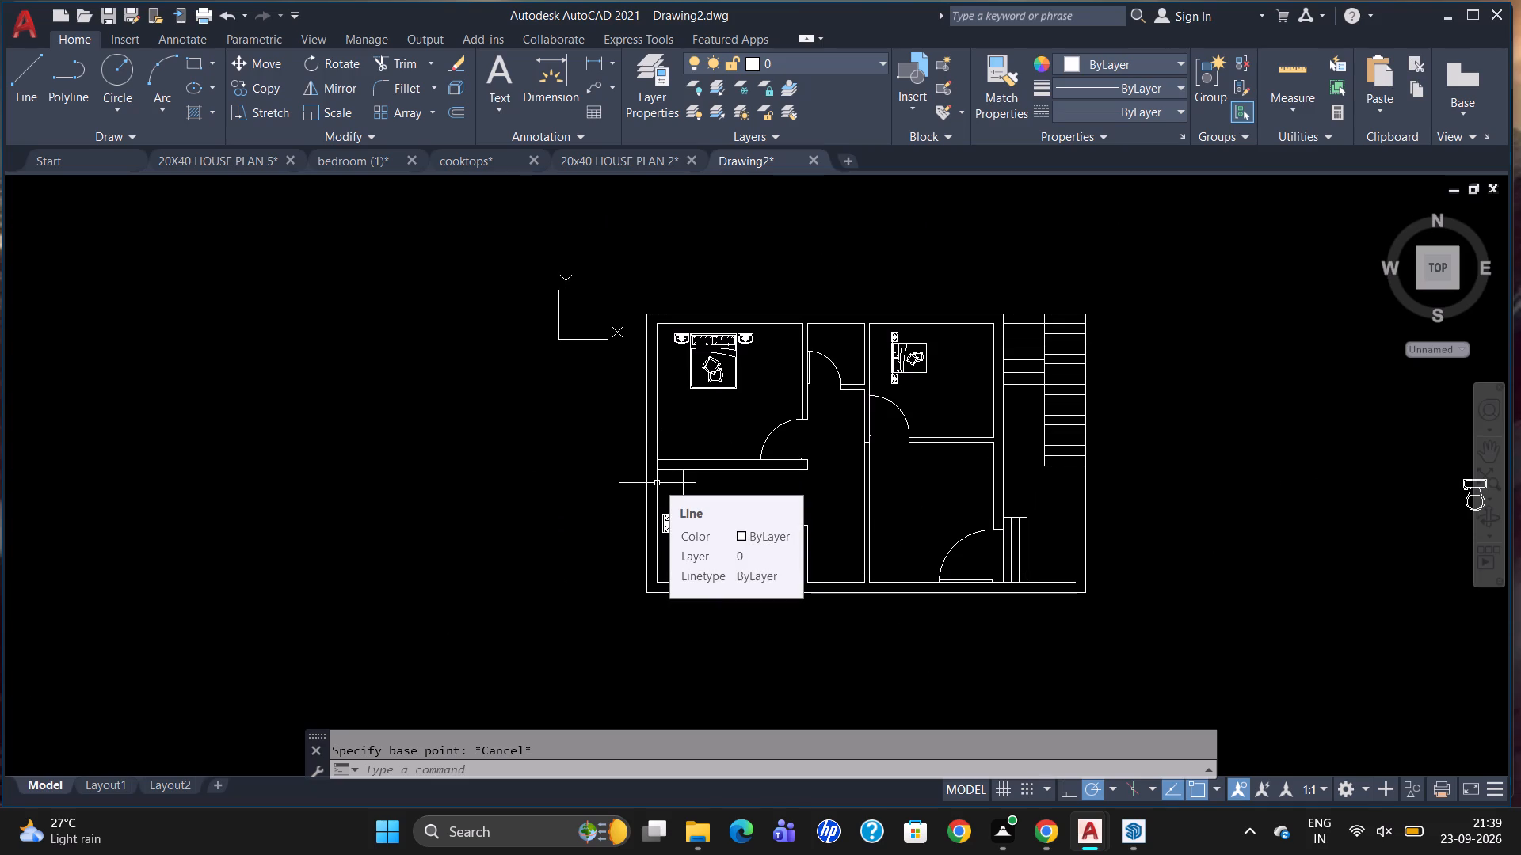
pyautogui.hotkey('ctrl', '2')
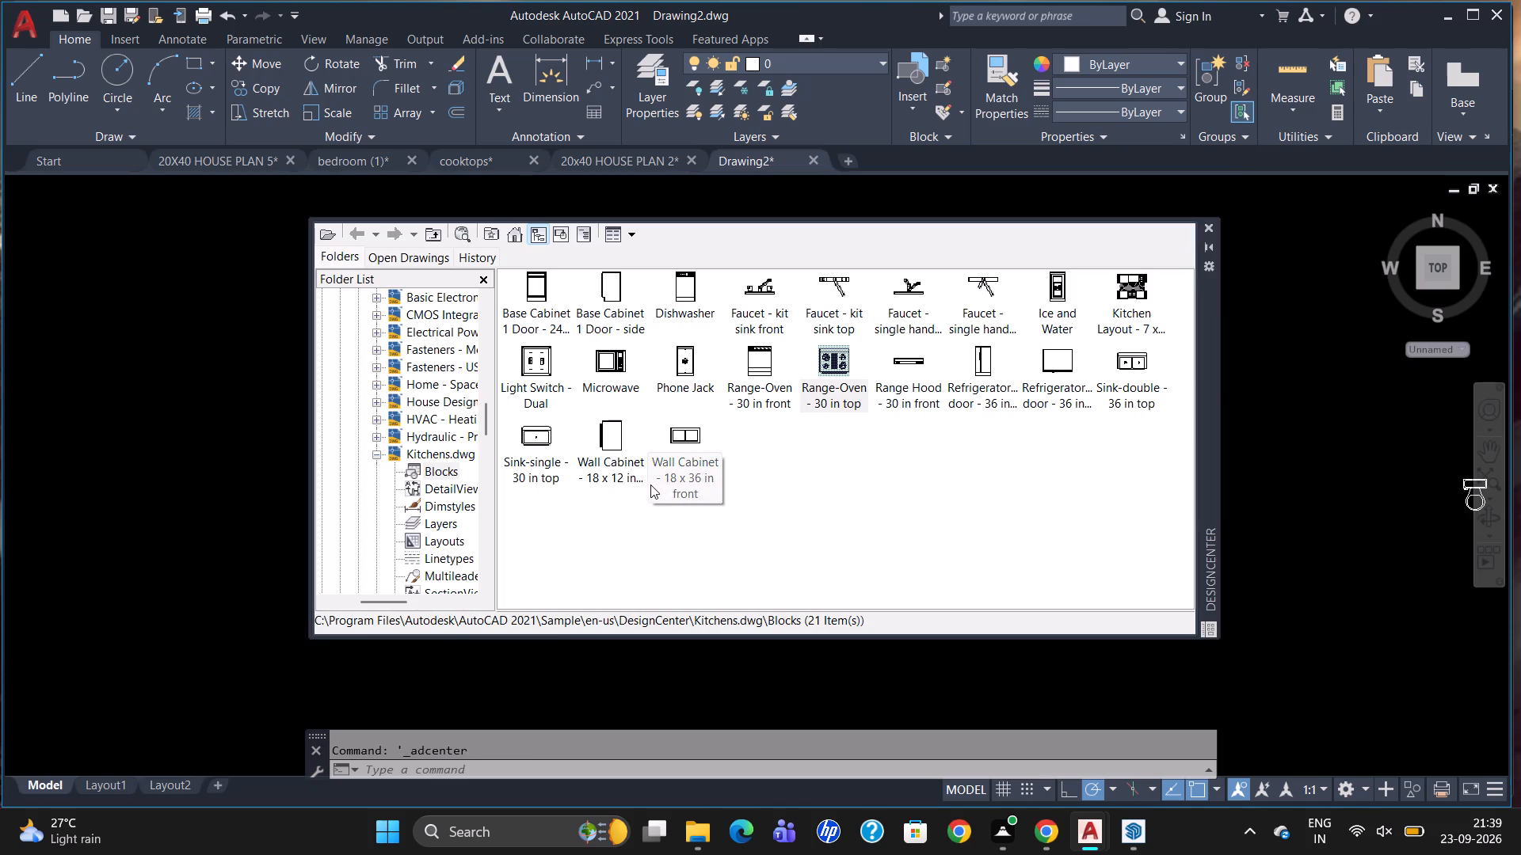
pyautogui.click(444, 389)
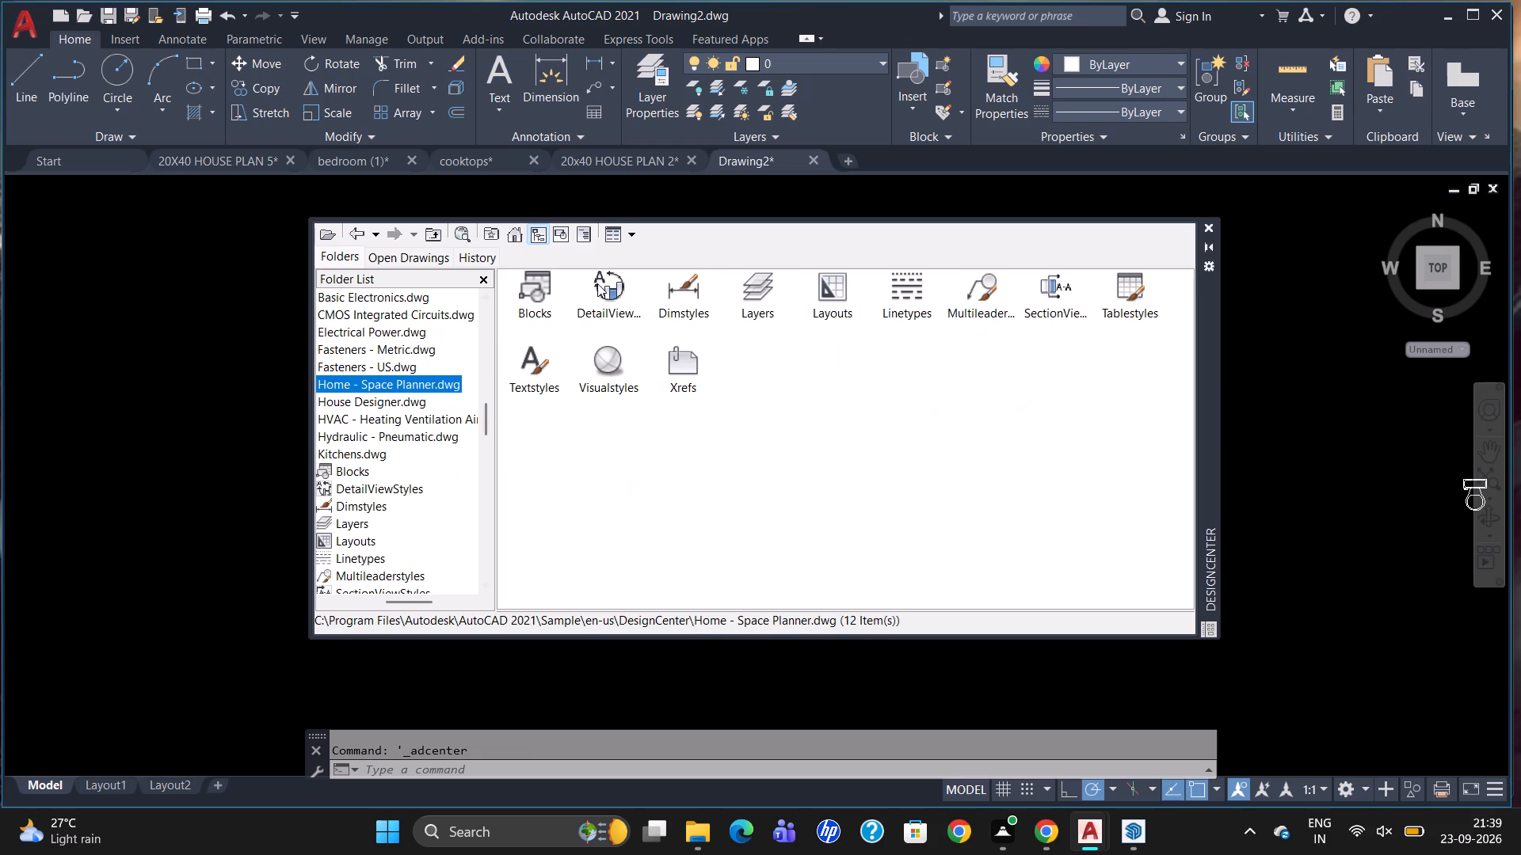
pyautogui.doubleClick(532, 305)
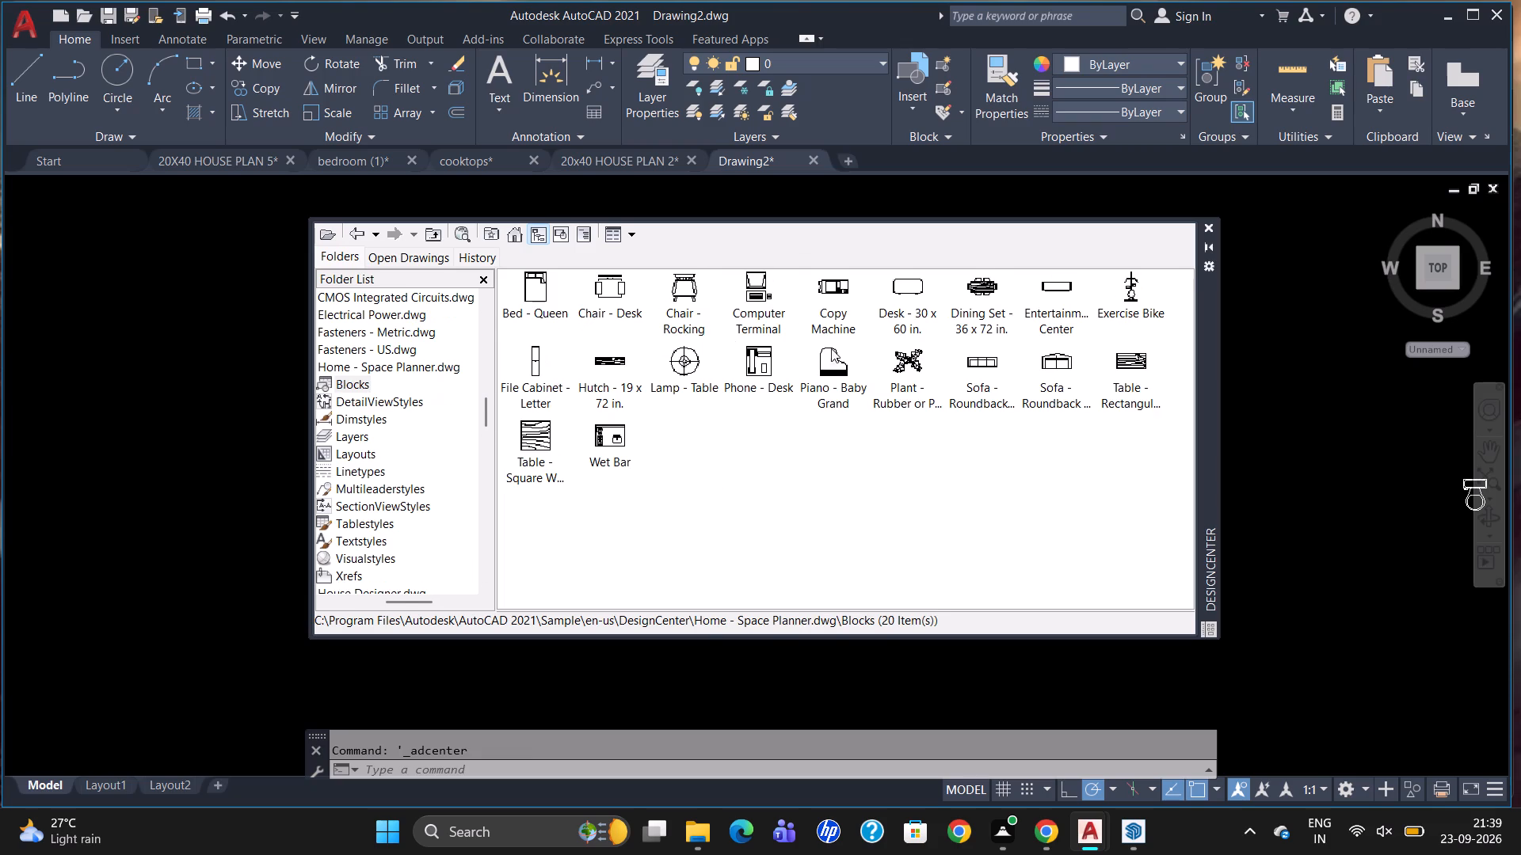
pyautogui.moveTo(965, 367); pyautogui.dragTo(200, 437)
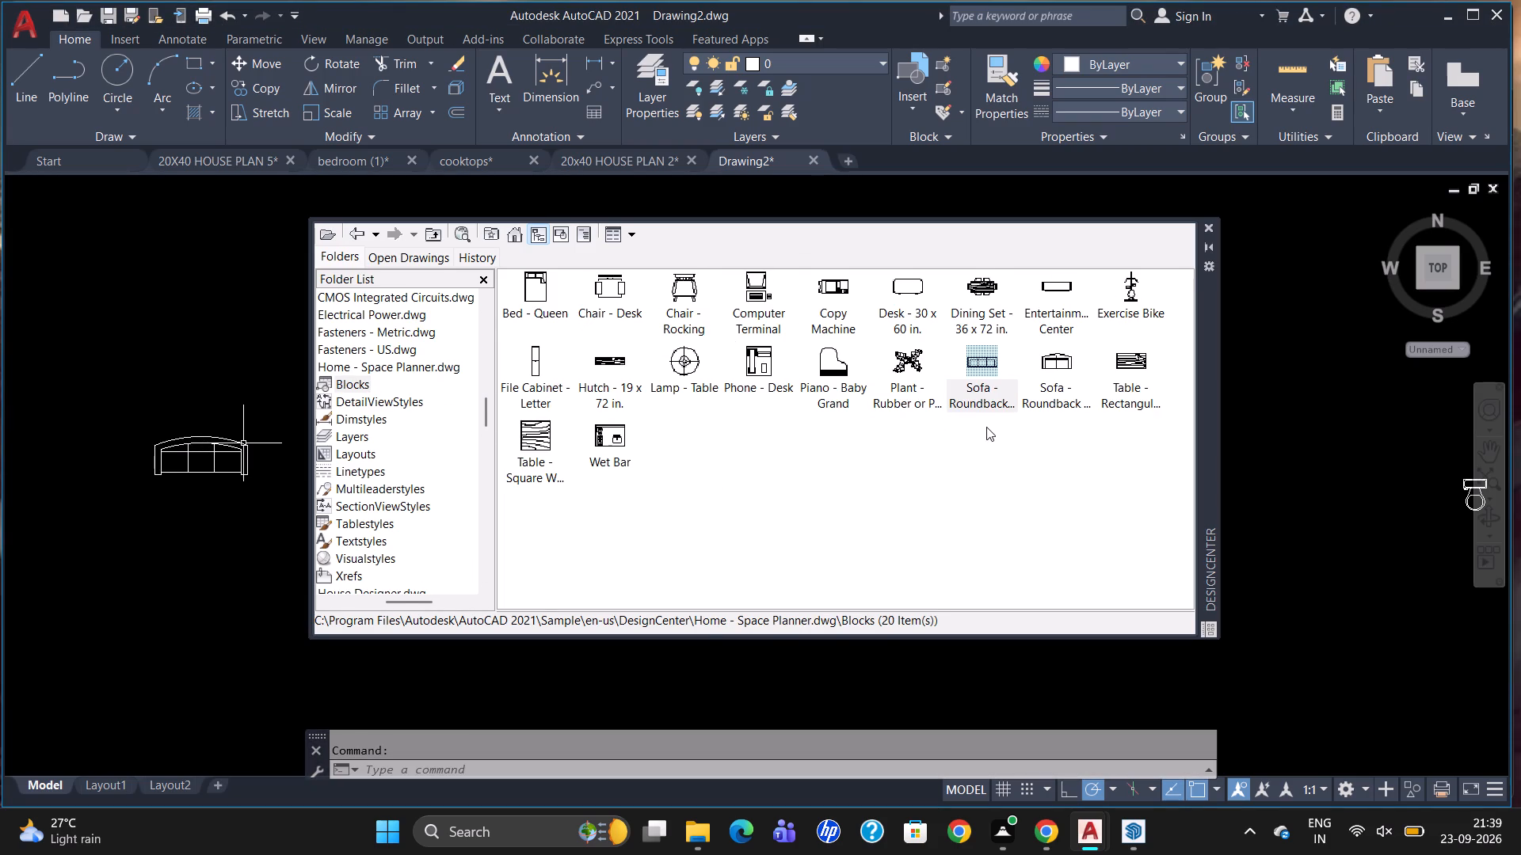
pyautogui.moveTo(1058, 370); pyautogui.dragTo(533, 557)
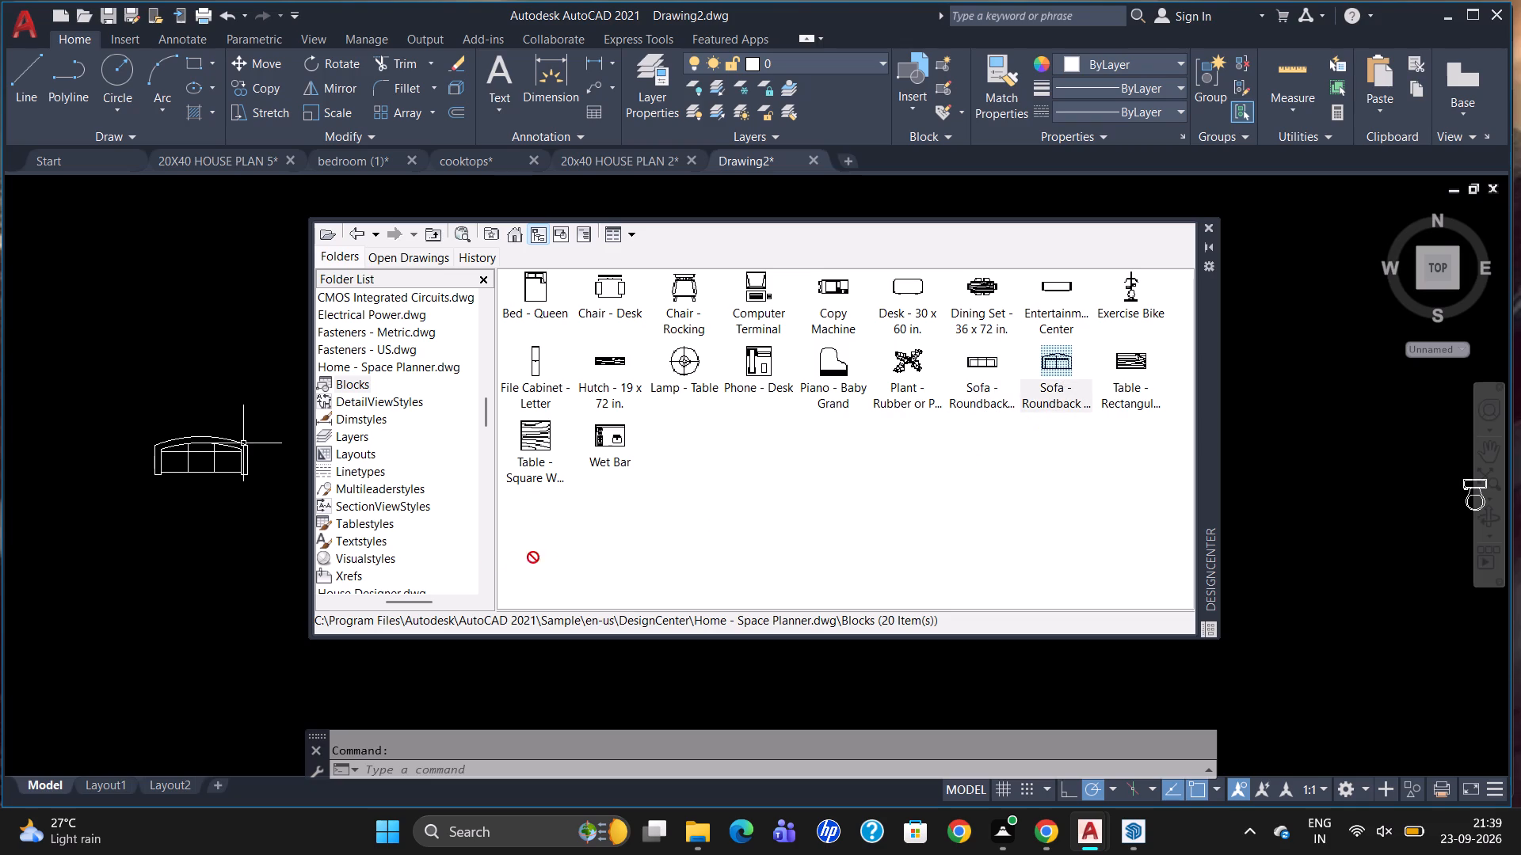
pyautogui.moveTo(533, 557); pyautogui.dragTo(245, 573)
pyautogui.click(1207, 230)
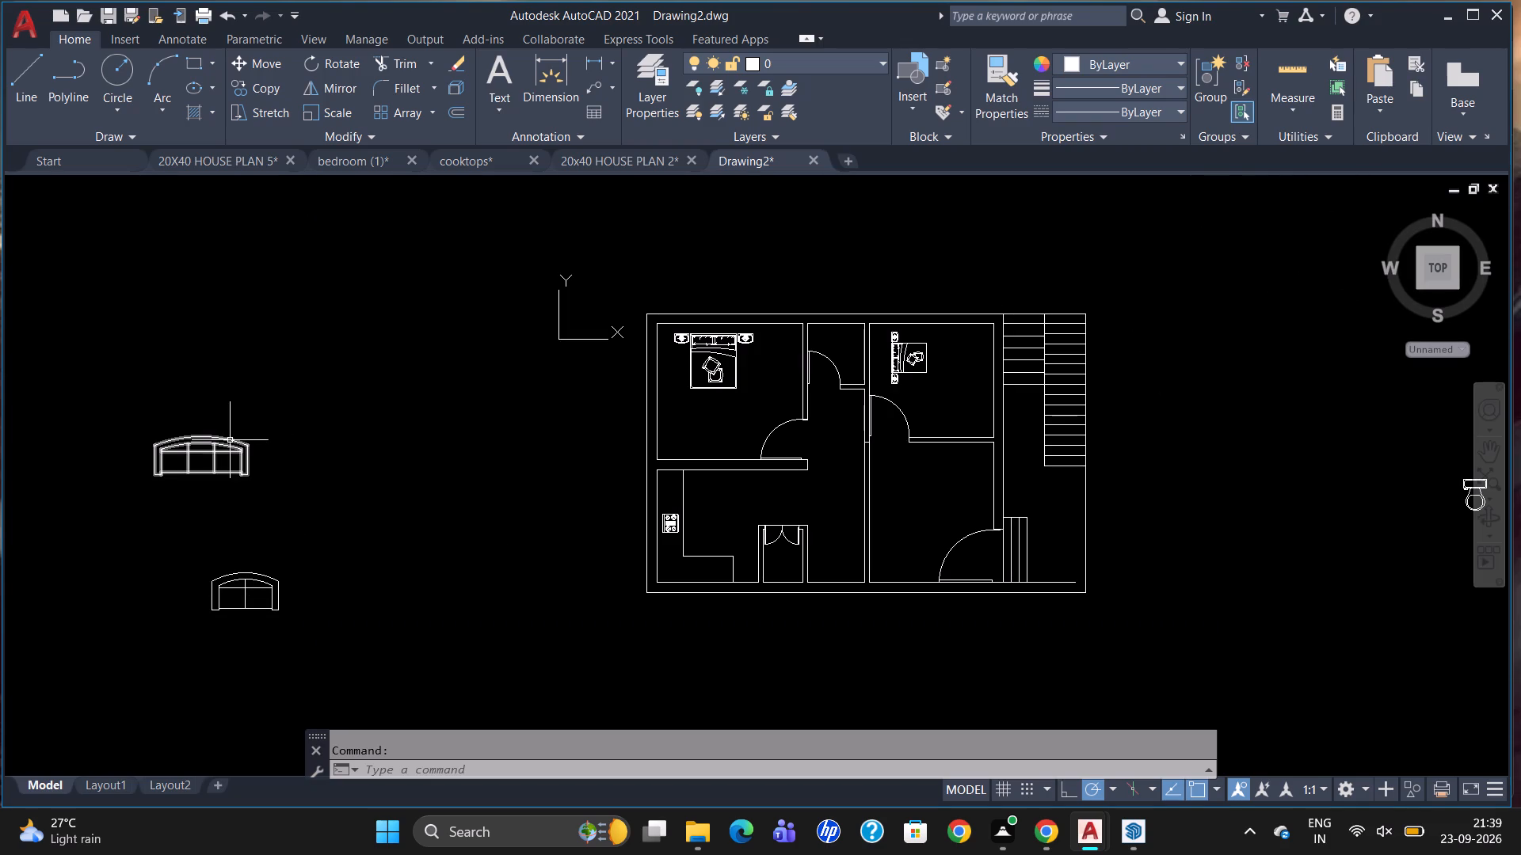
# Rotate the three-seat sofa 90 degrees about its lower-right corner so its back faces left.
pyautogui.moveTo(230, 440); pyautogui.dragTo(237, 441)
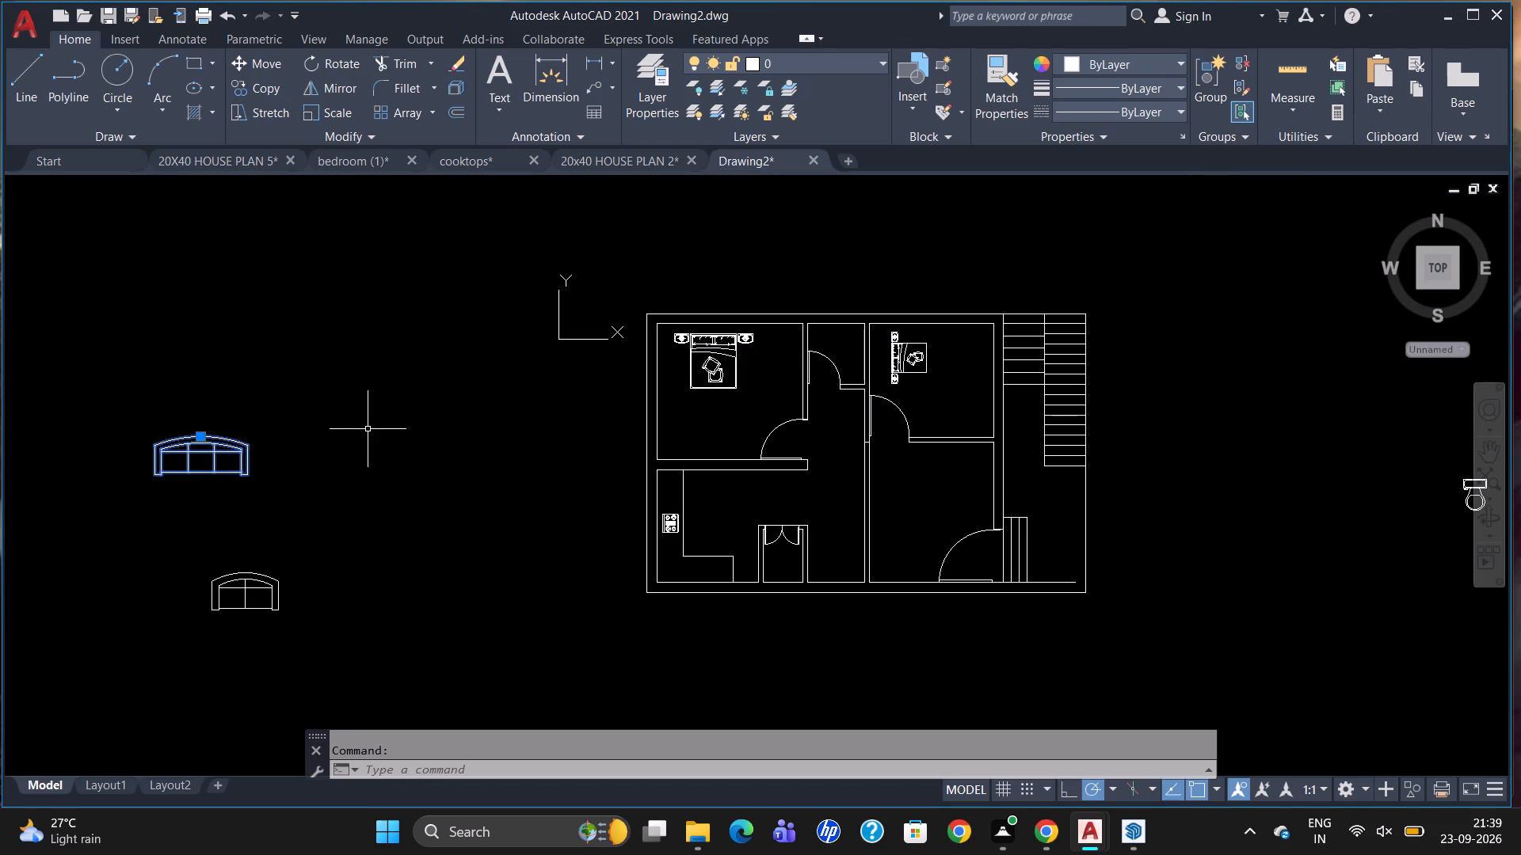
pyautogui.write('RO')
pyautogui.press('Return')
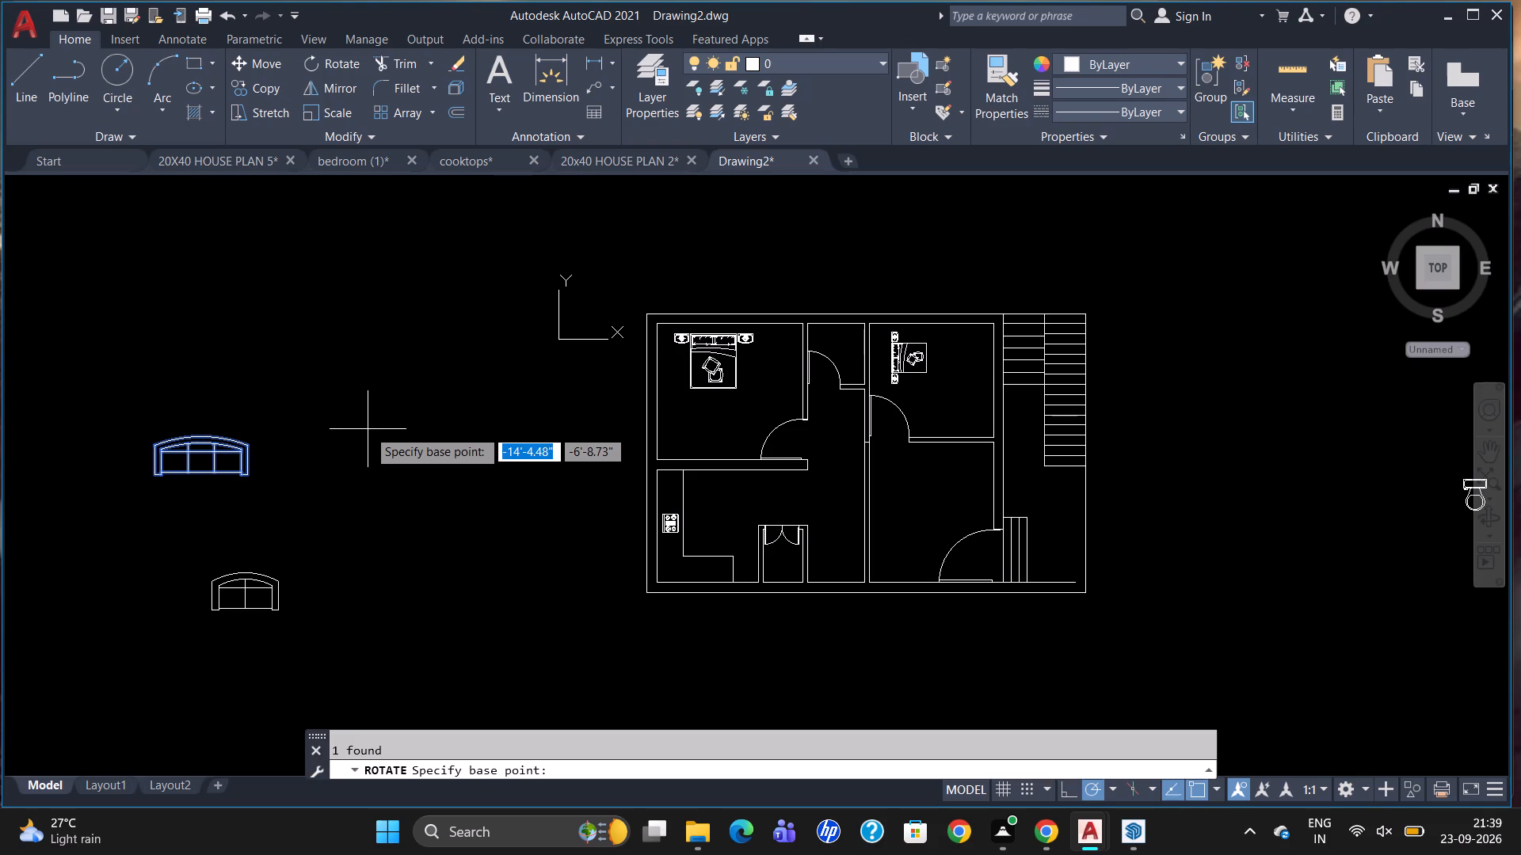
pyautogui.click(234, 468)
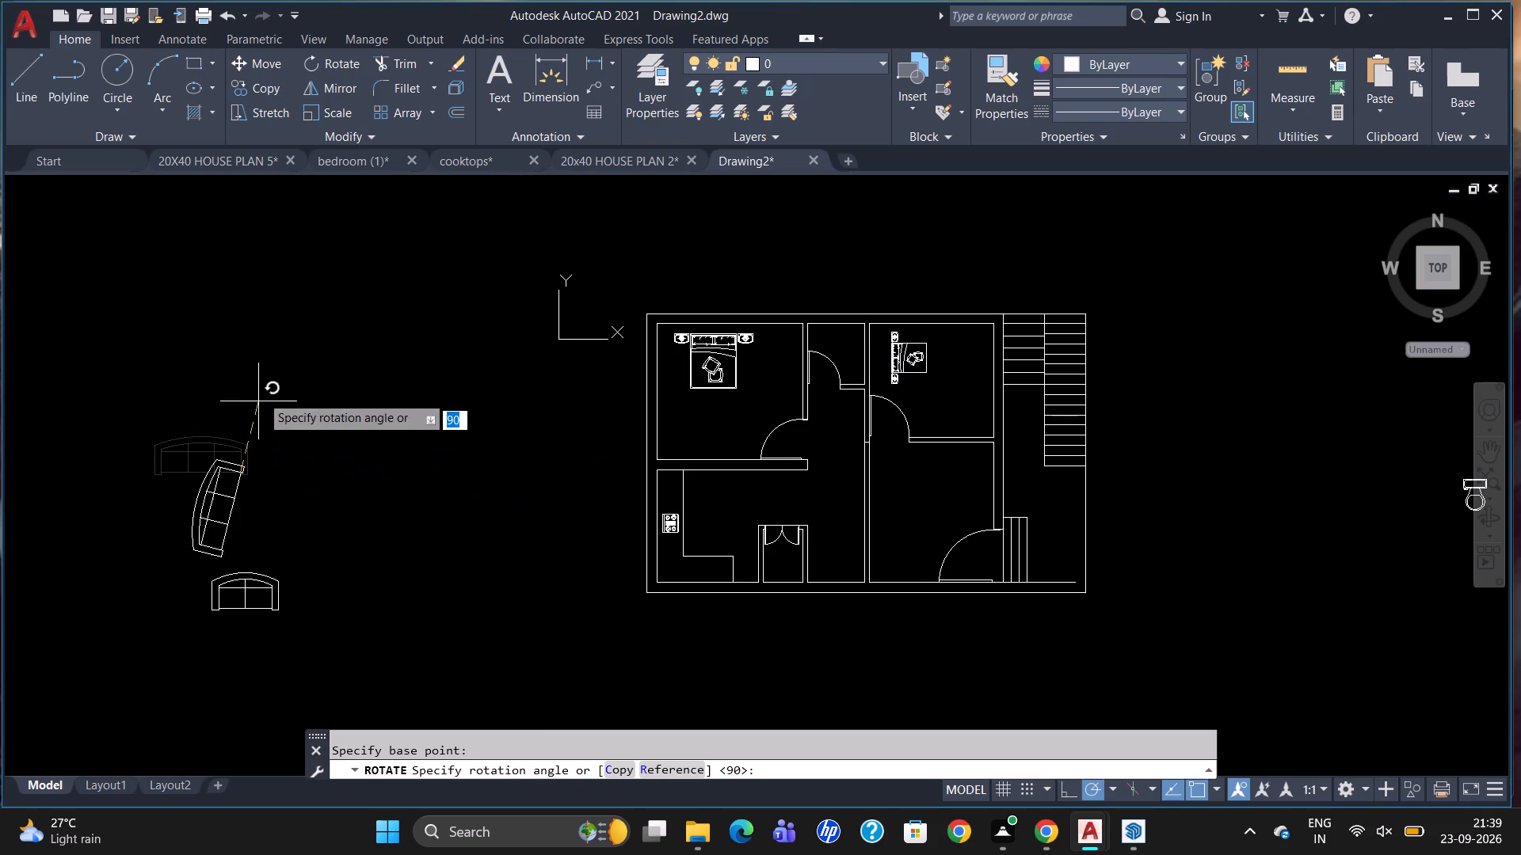
pyautogui.click(235, 321)
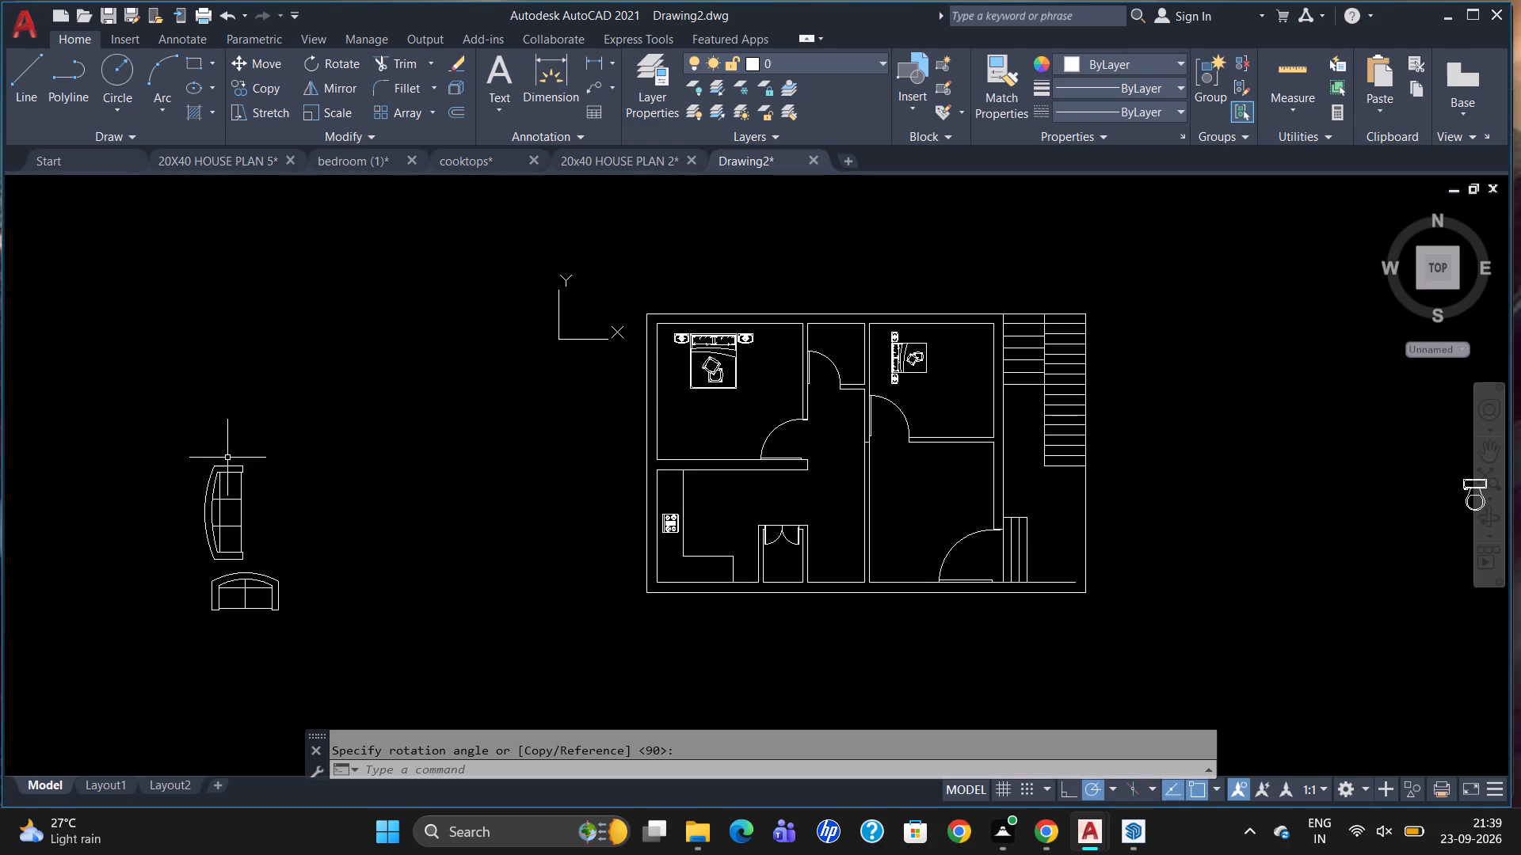
# Move the rotated three-seat sofa by its back midpoint against the left wall of the room with the entrance door.
pyautogui.click(227, 464)
pyautogui.click(206, 509)
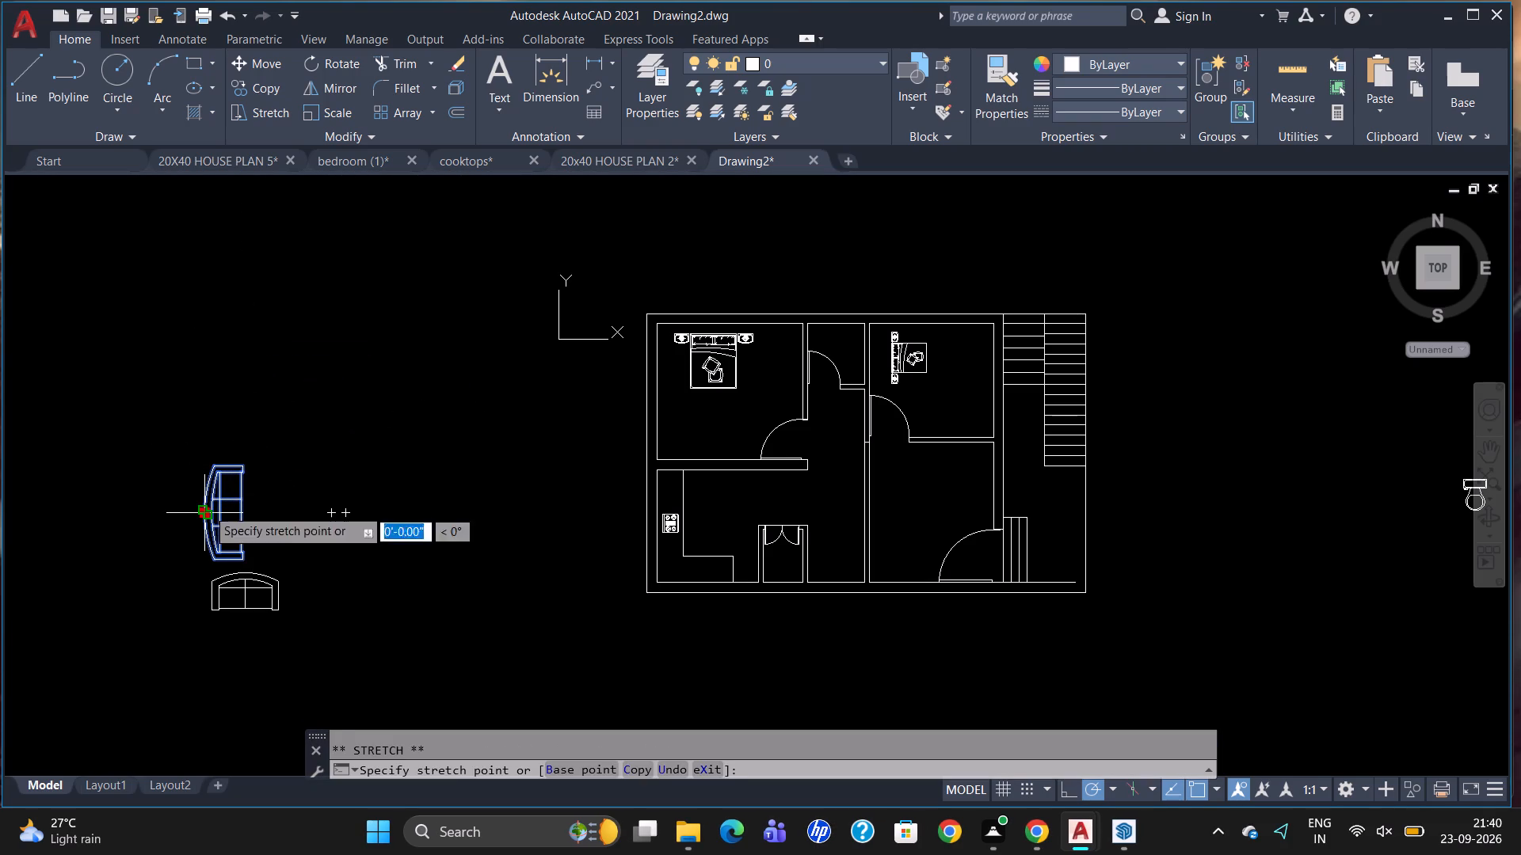
pyautogui.scroll(2, 1001, 512)
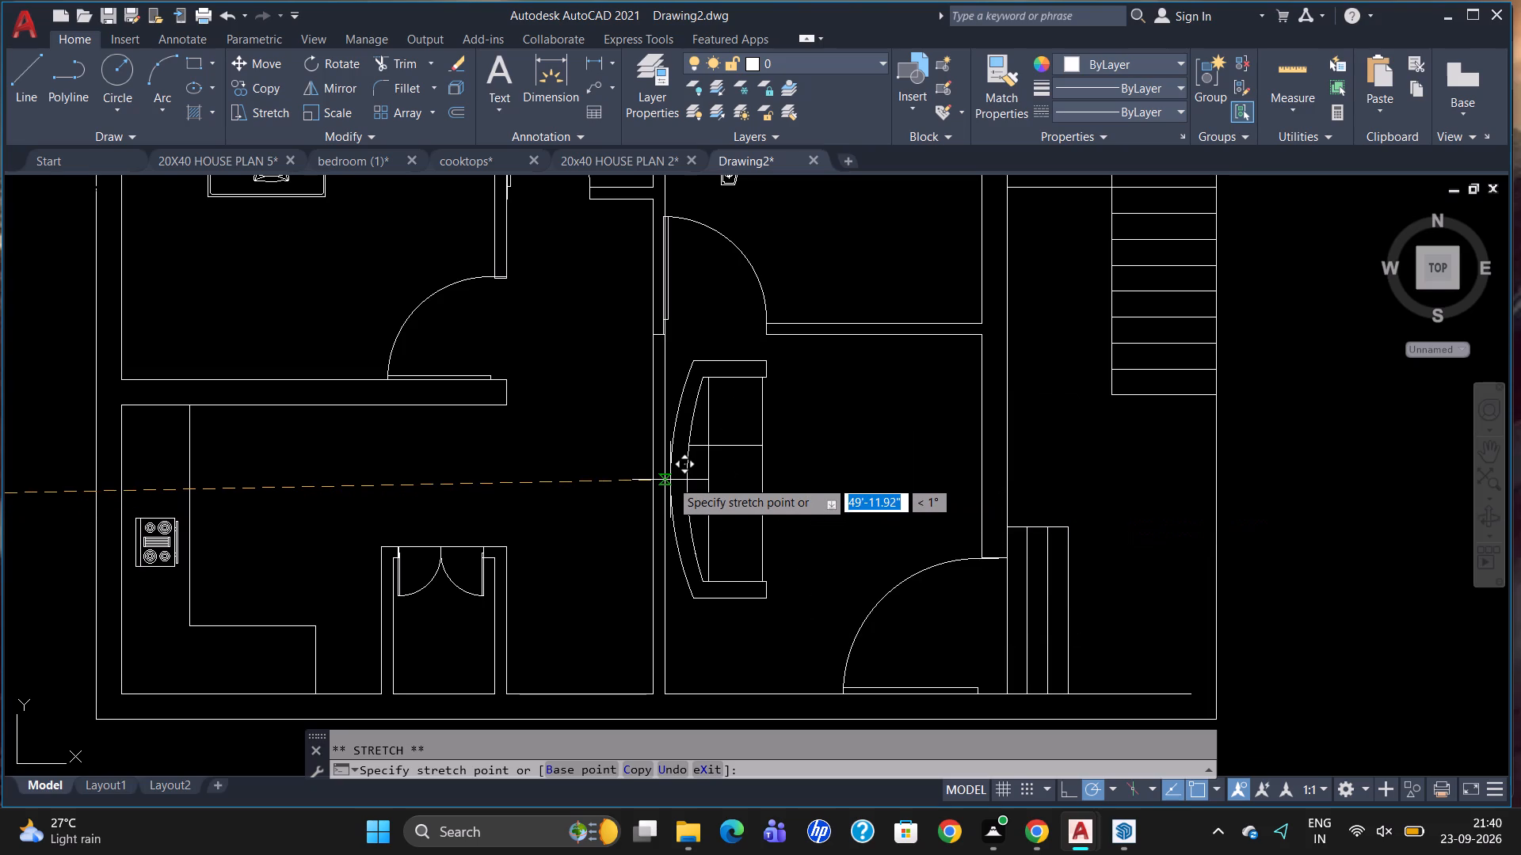
pyautogui.click(666, 492)
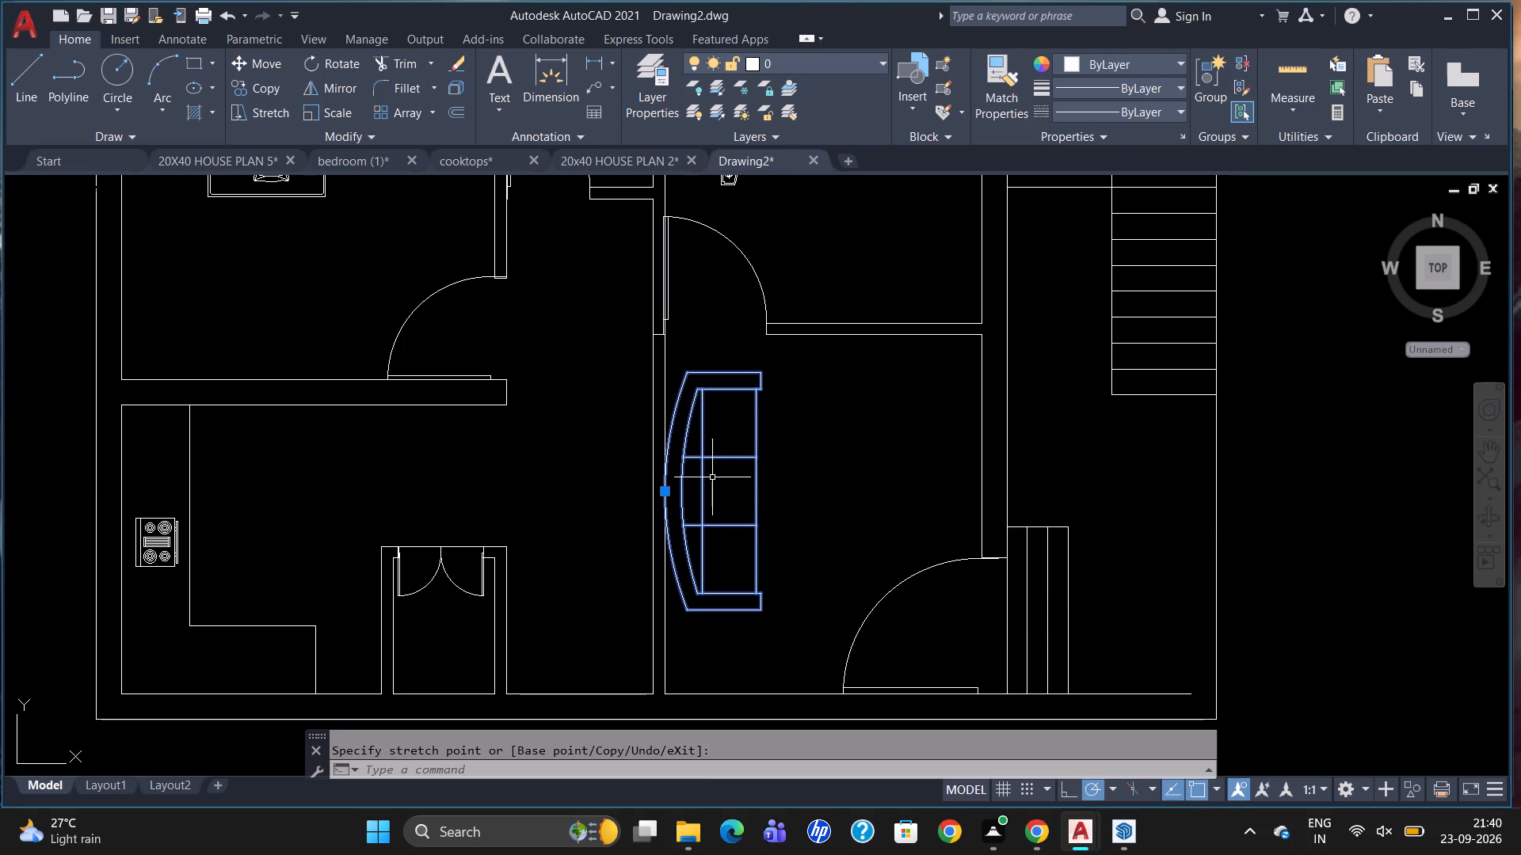
# Scale the three-seat sofa down to a little over half its size about its lower-right corner.
pyautogui.write('SC')
pyautogui.press('Return')
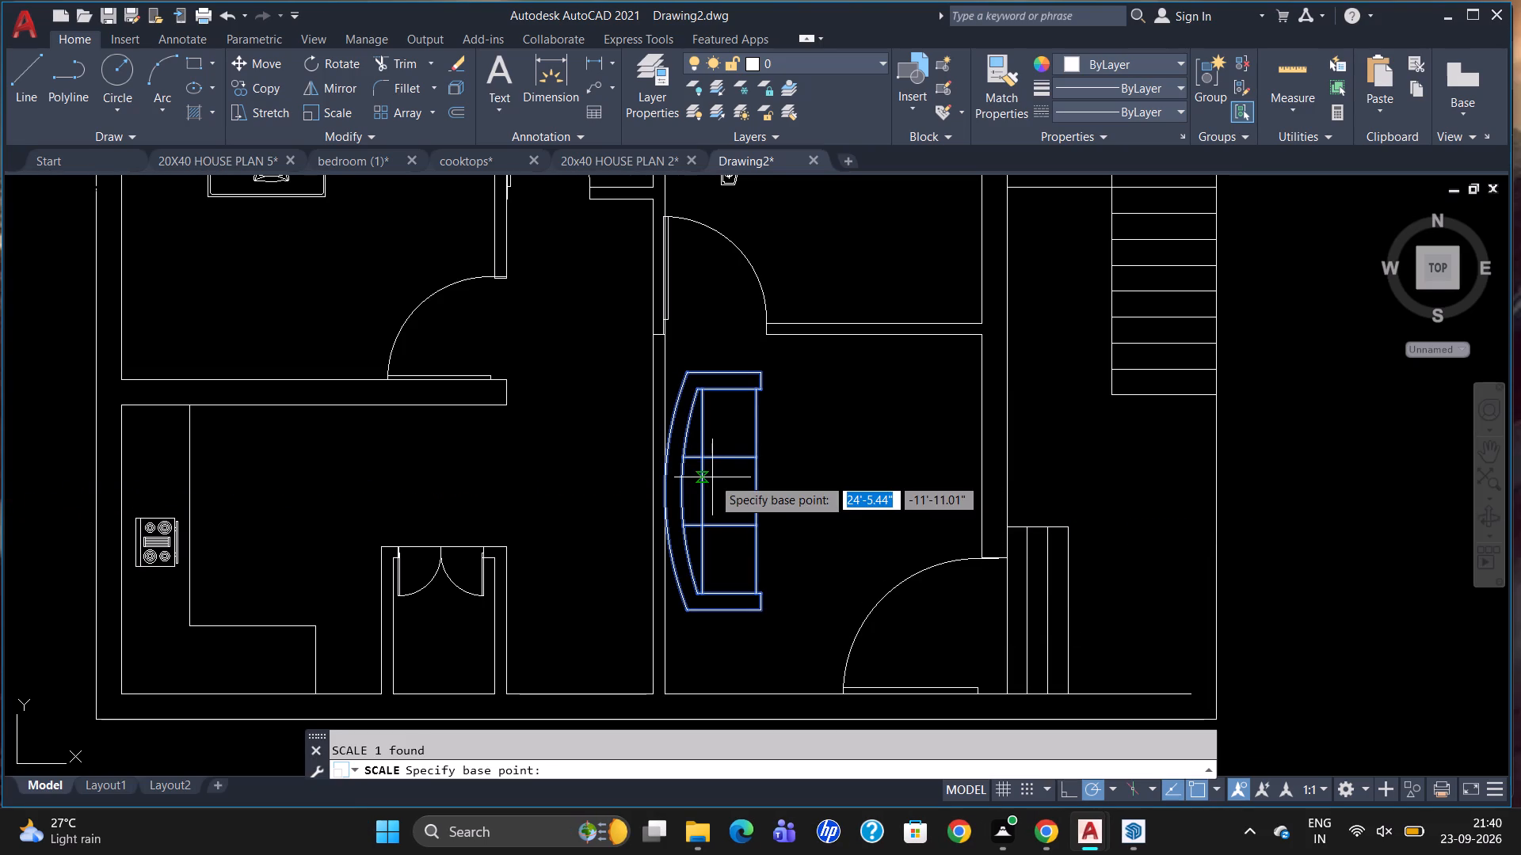
pyautogui.click(765, 611)
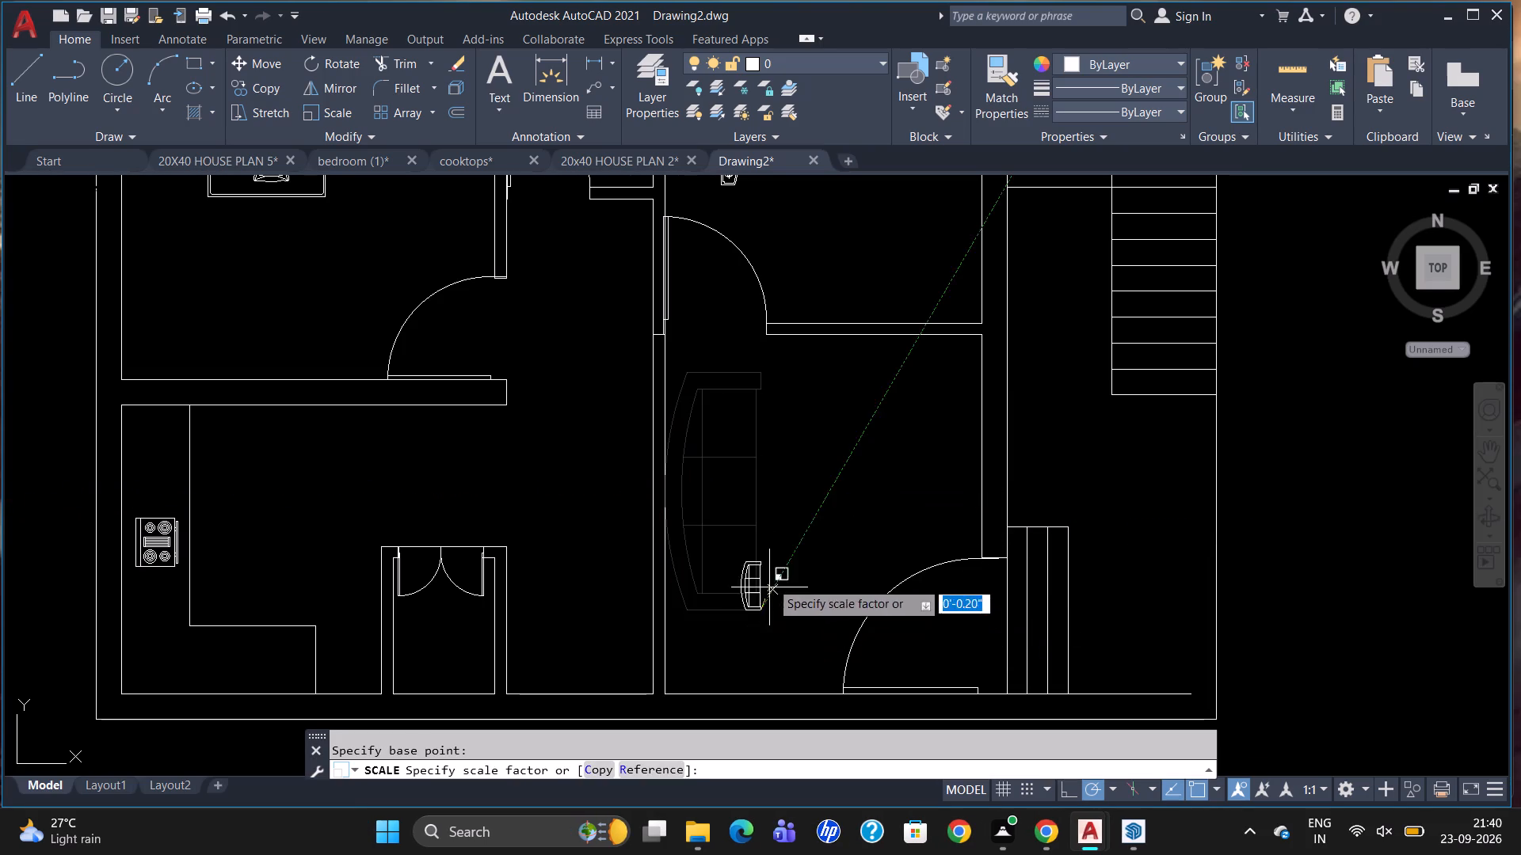
pyautogui.click(773, 545)
# Move the reduced three-seat sofa up and left, close to the left wall of the room with the entrance door.
pyautogui.click(766, 613)
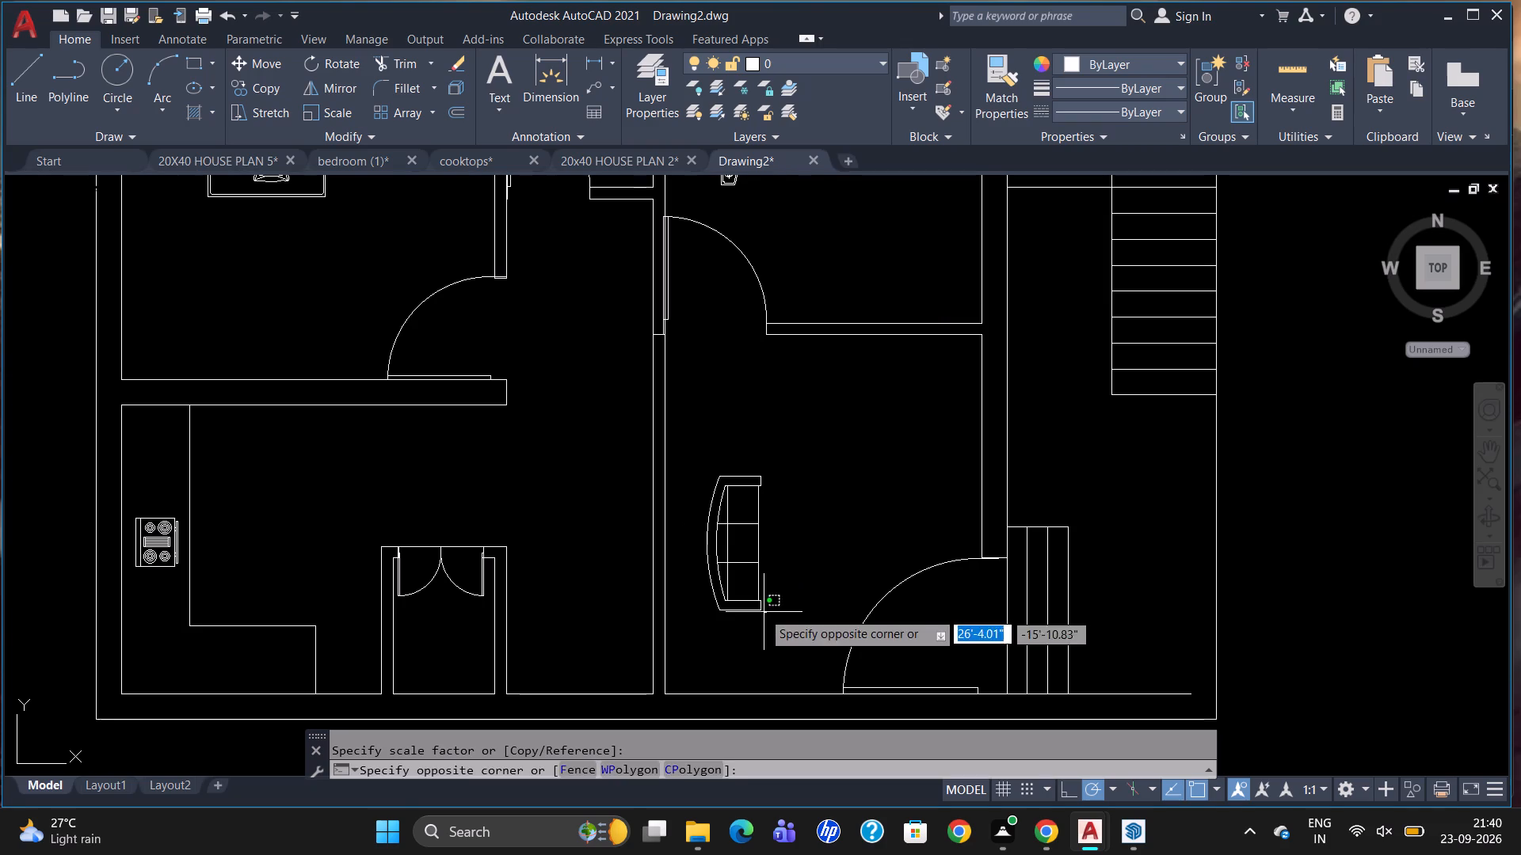
pyautogui.click(760, 610)
pyautogui.click(710, 543)
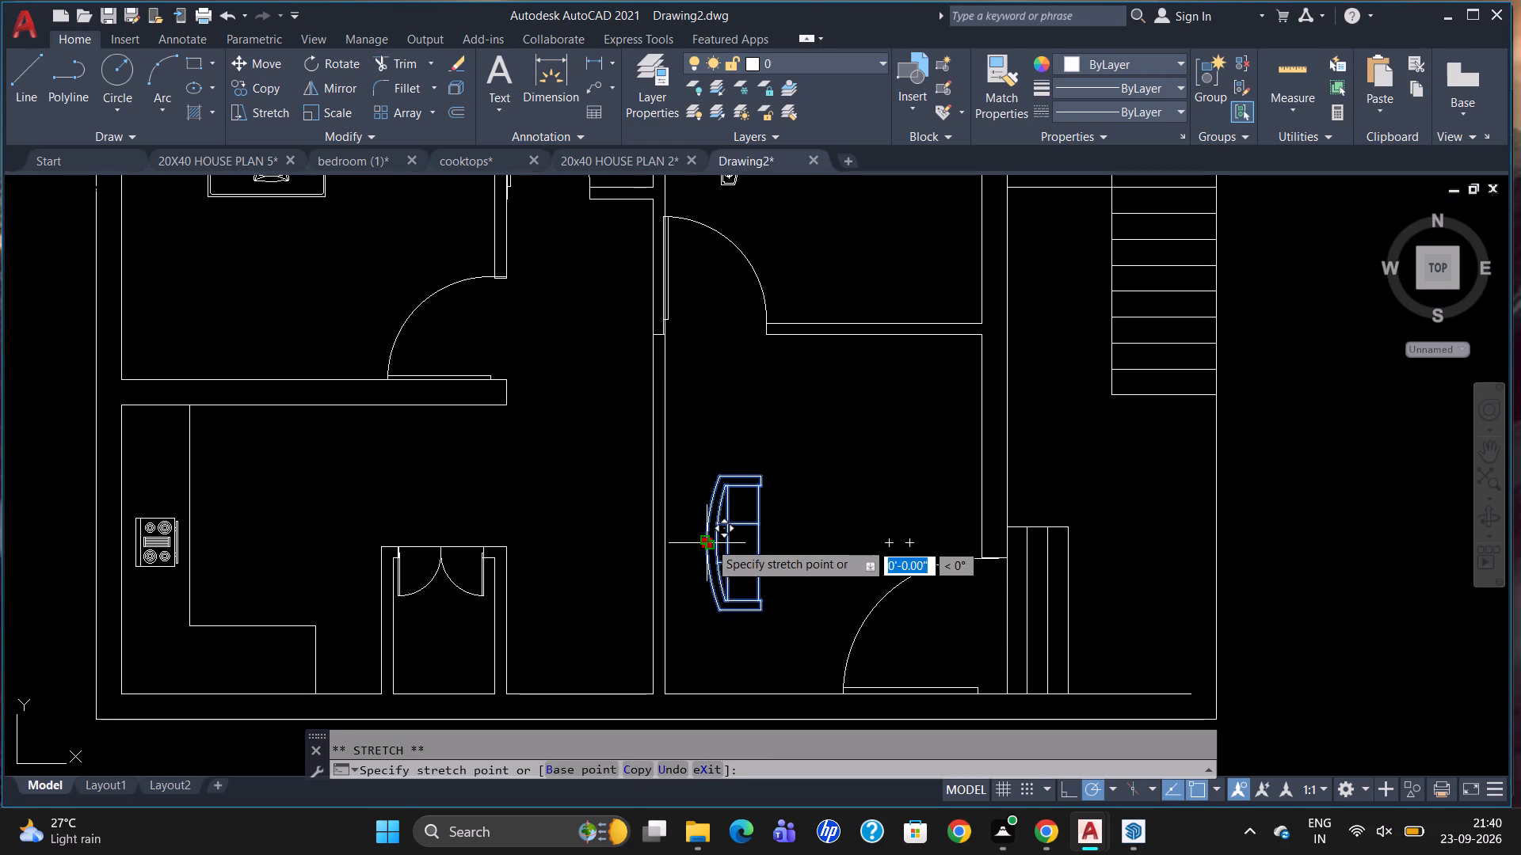
pyautogui.click(684, 515)
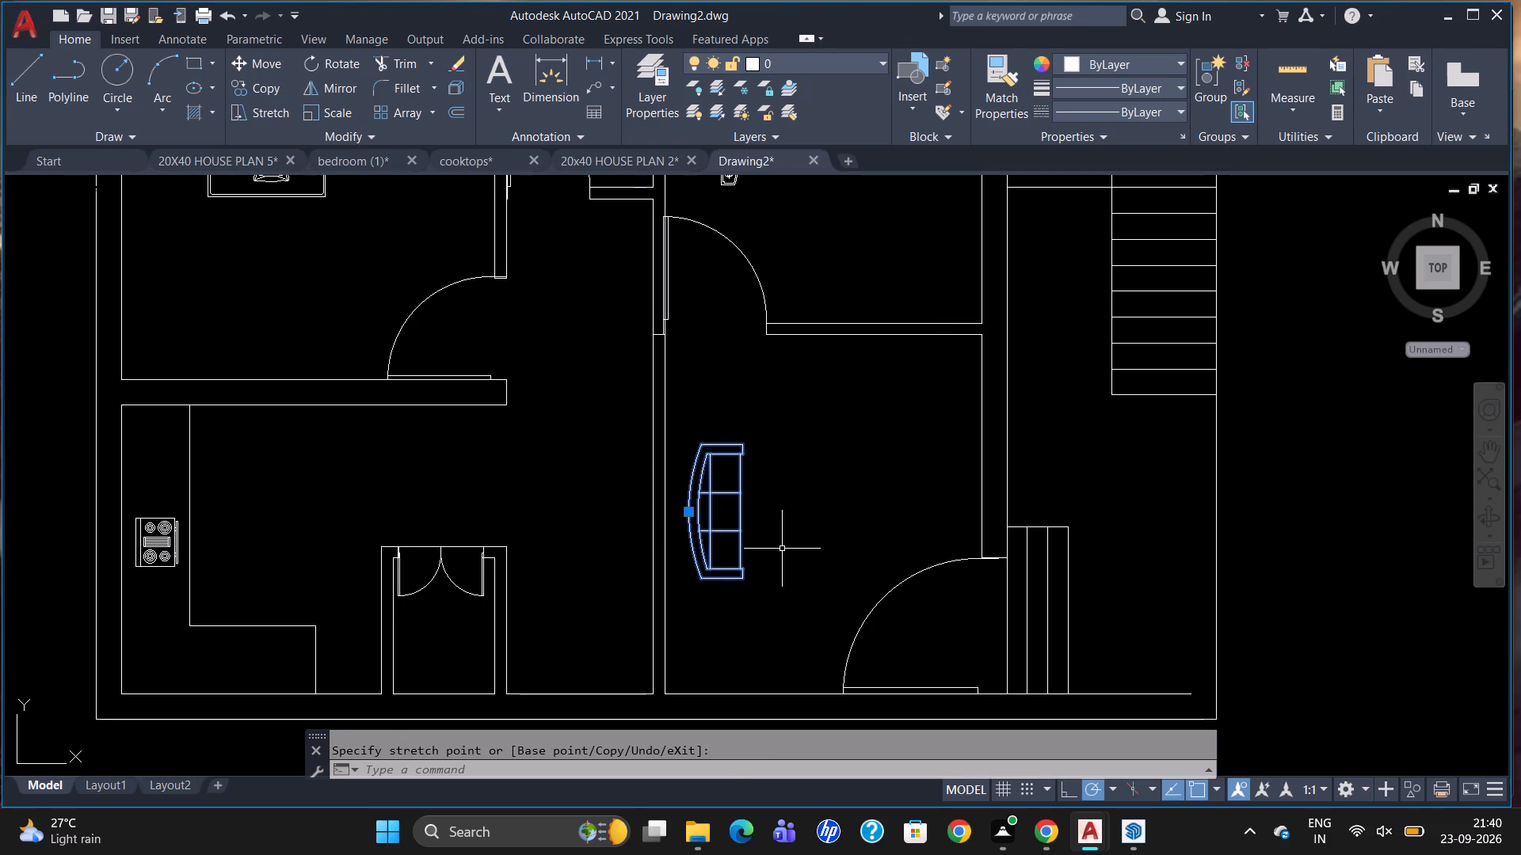
# Rotate the two-seat sofa outside the plan 180 degrees about its right side so its back faces down.
pyautogui.scroll(-1, 812, 570)
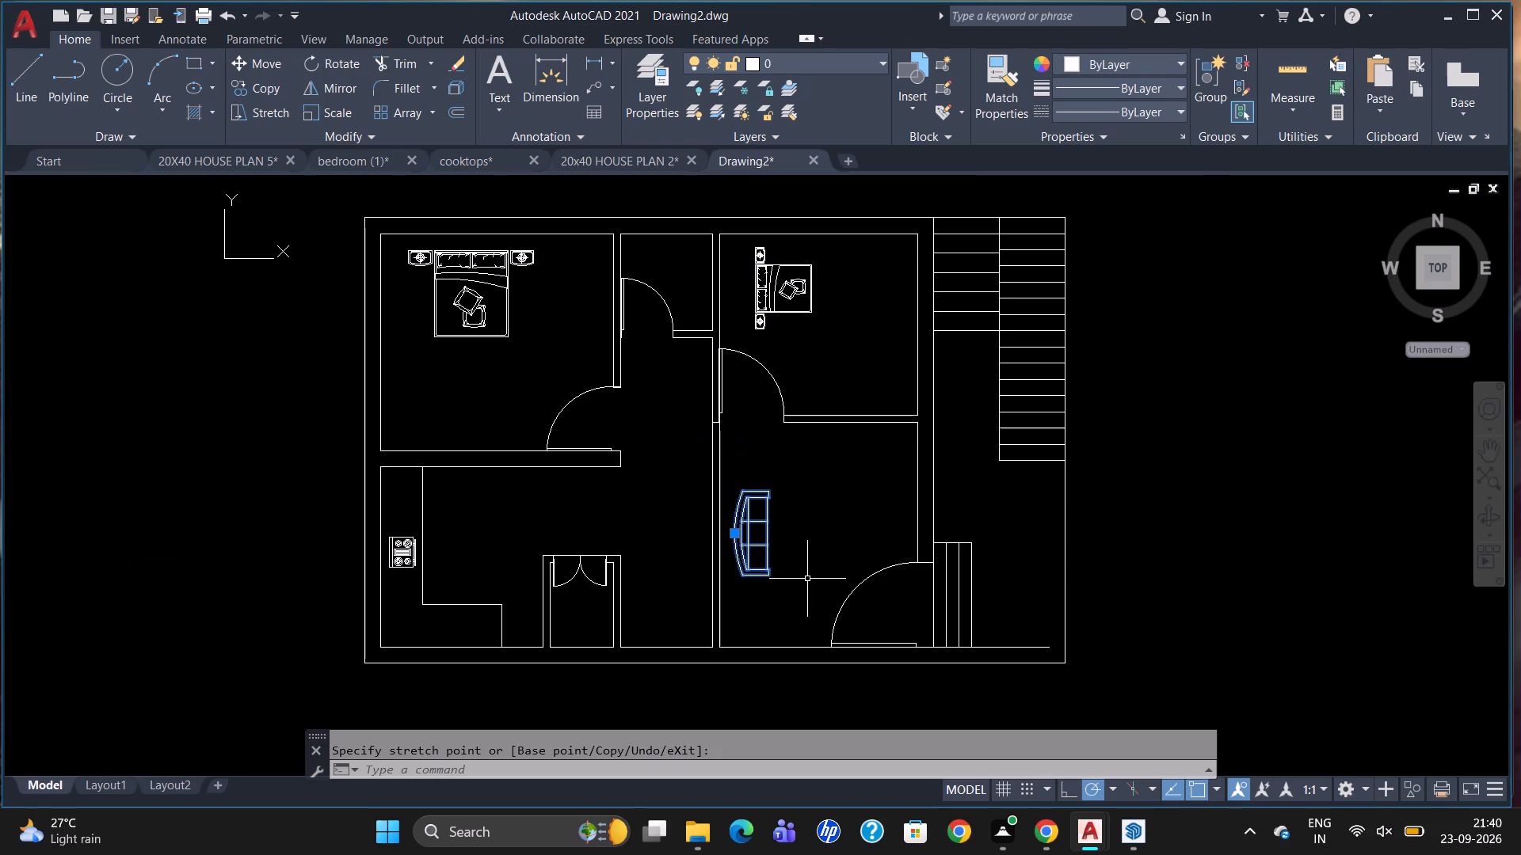
pyautogui.scroll(-2, 820, 584)
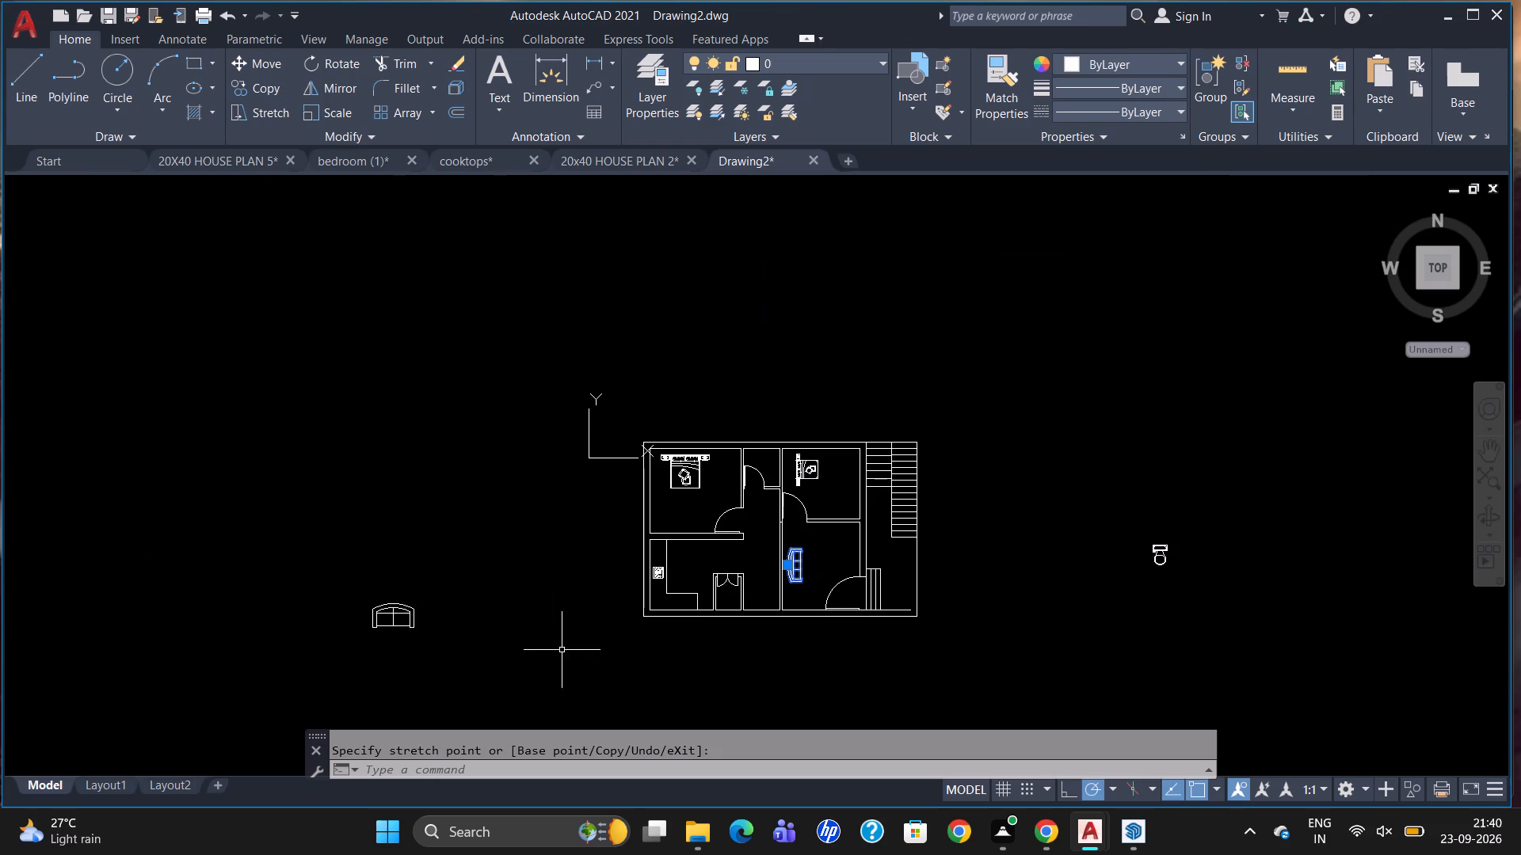
pyautogui.press('space')
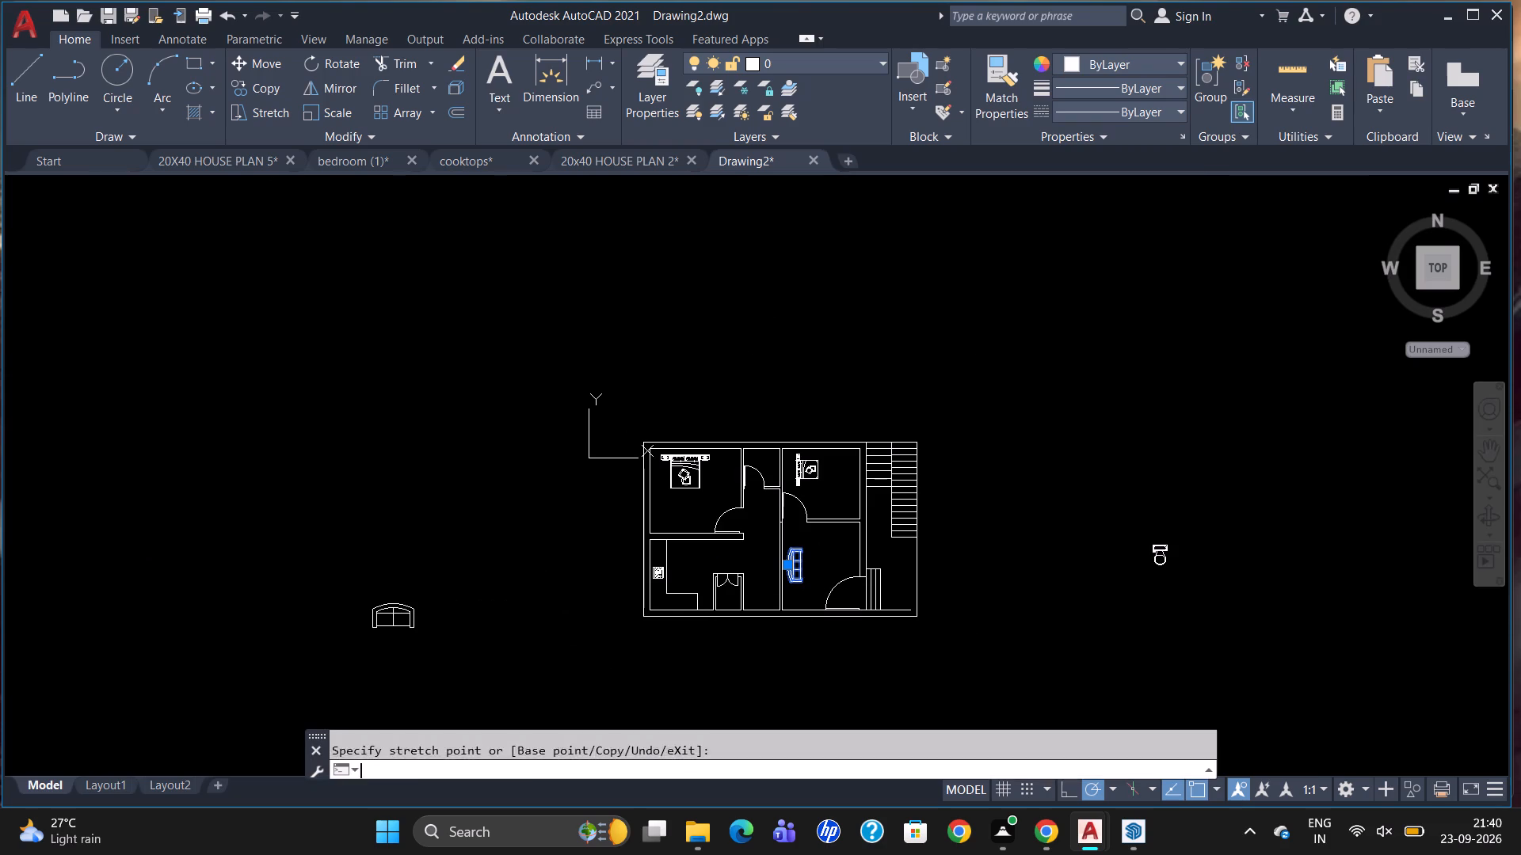
pyautogui.press('Escape')
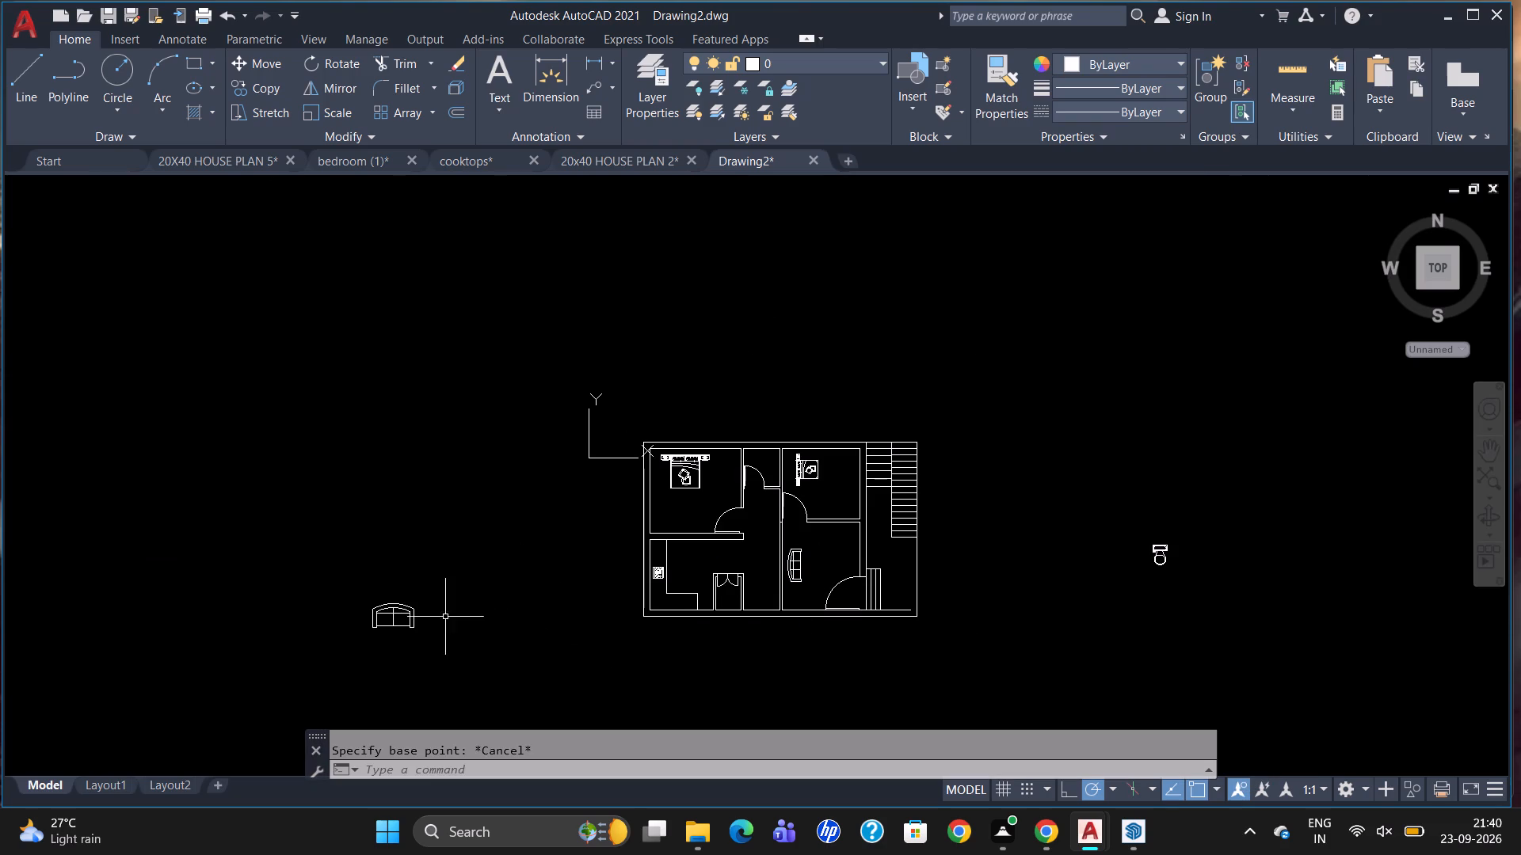
pyautogui.click(409, 605)
pyautogui.write('RO')
pyautogui.press('Return')
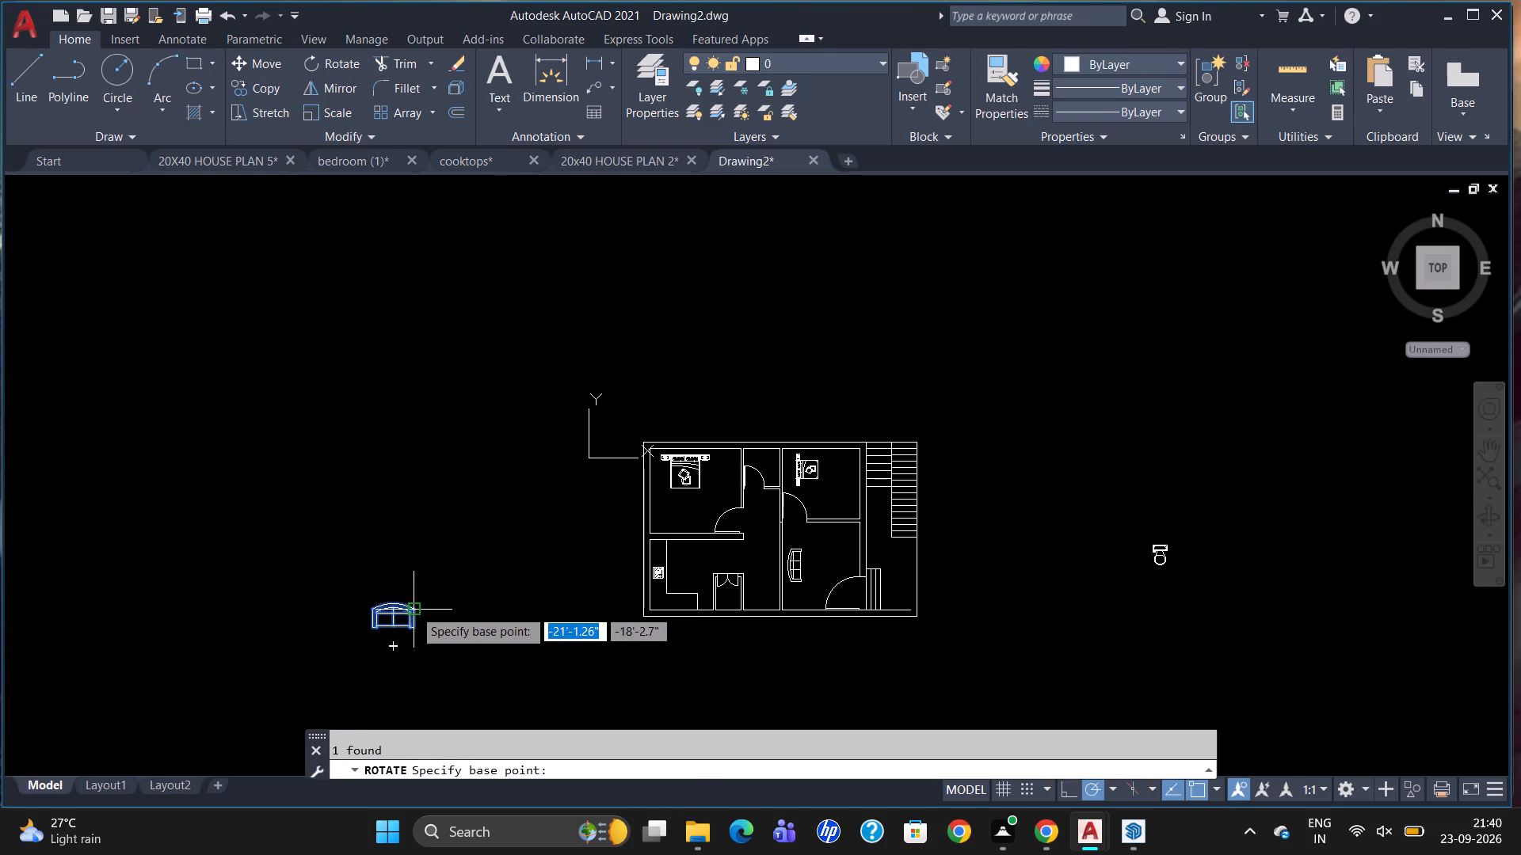
pyautogui.moveTo(414, 605); pyautogui.dragTo(427, 643)
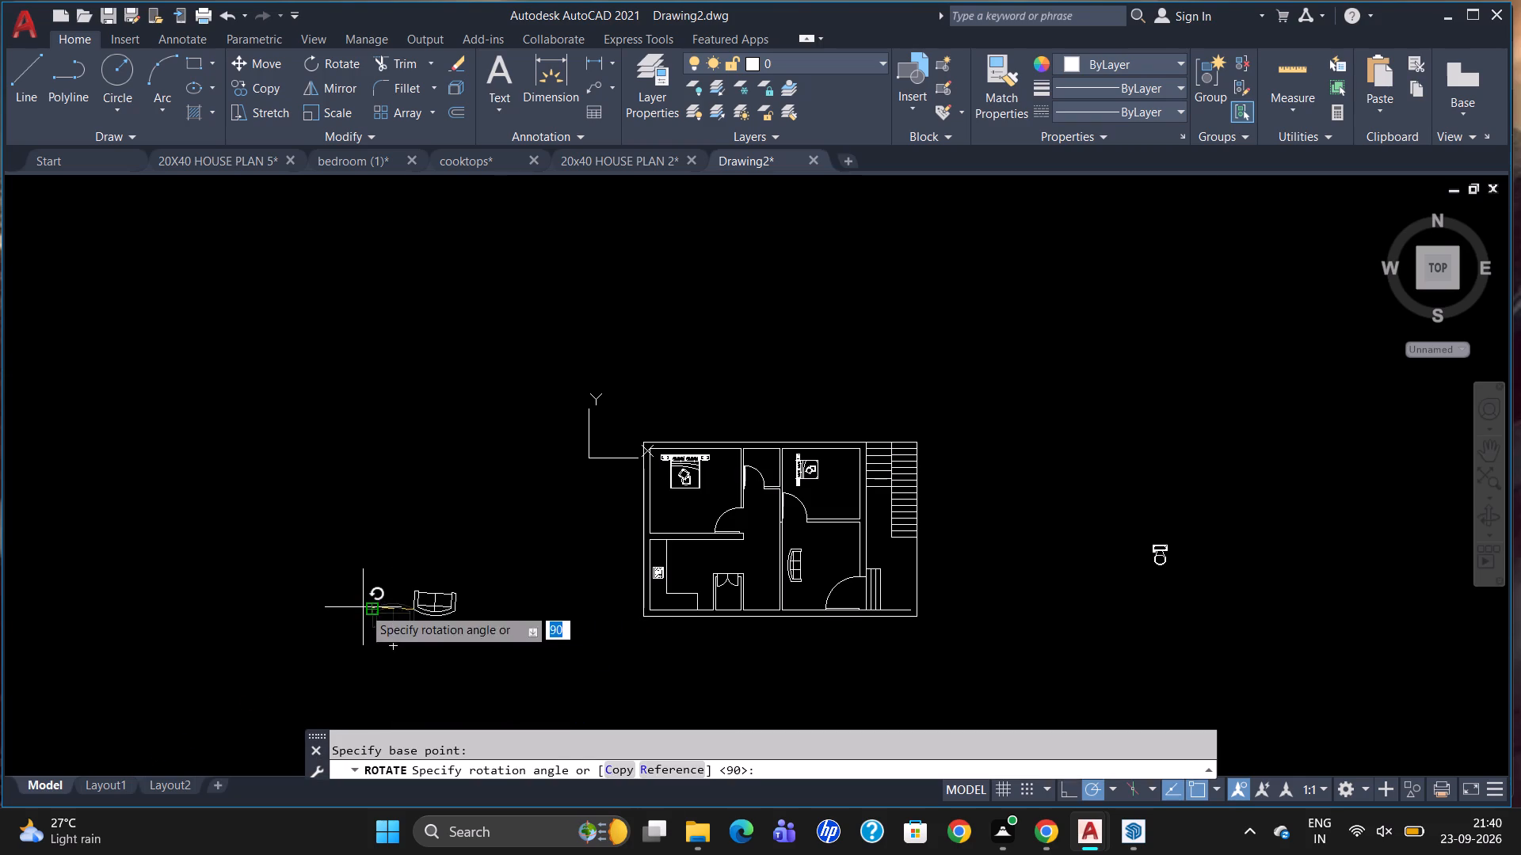
pyautogui.click(363, 606)
# Move the two-seat sofa by its back midpoint into the entrance room, to the right of the three-seat sofa.
pyautogui.click(435, 610)
pyautogui.click(434, 618)
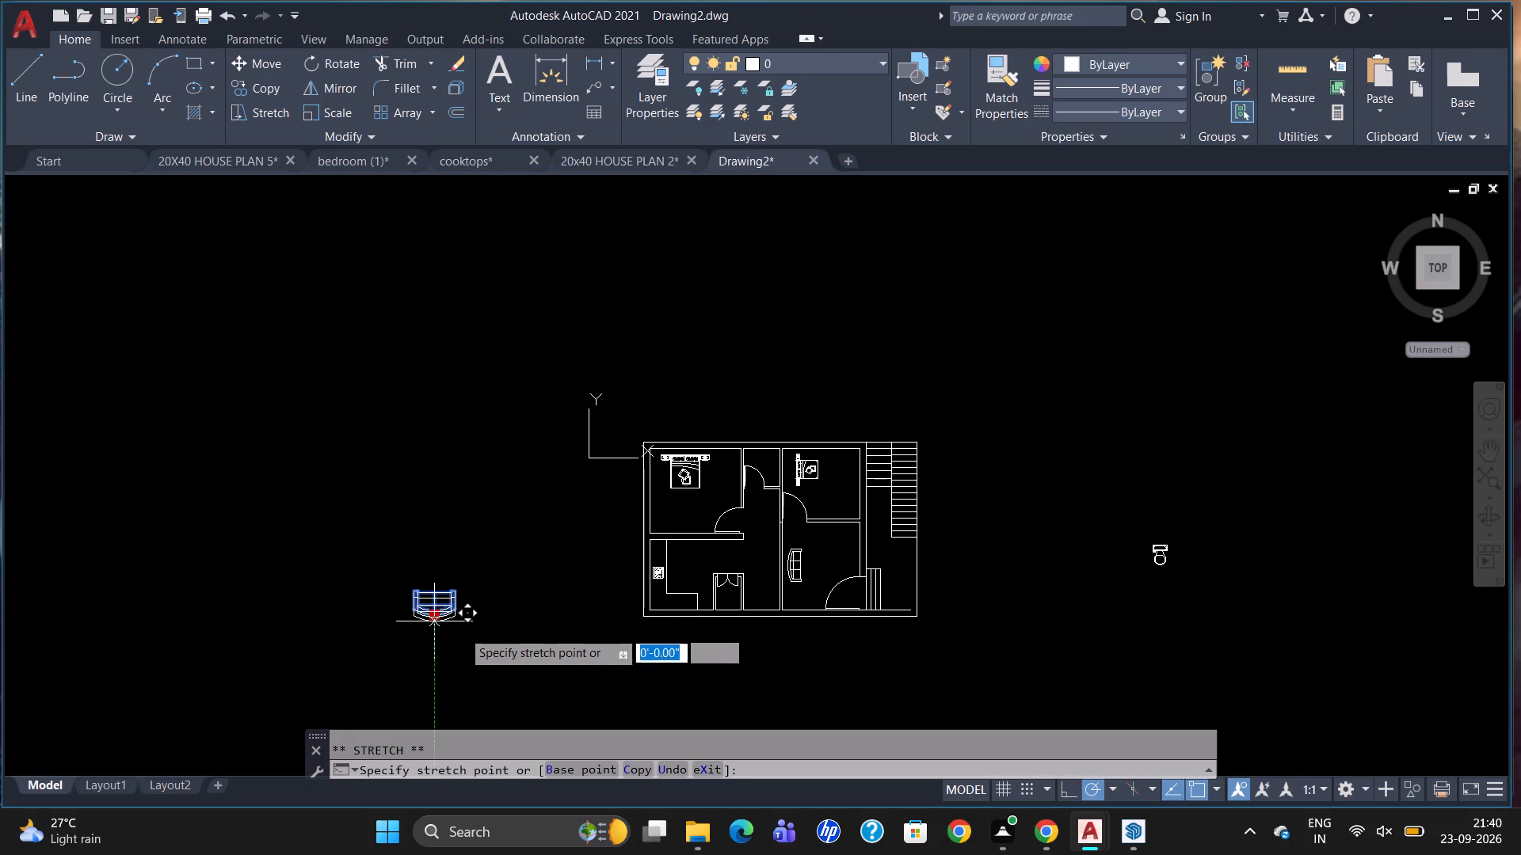
pyautogui.scroll(3, 900, 643)
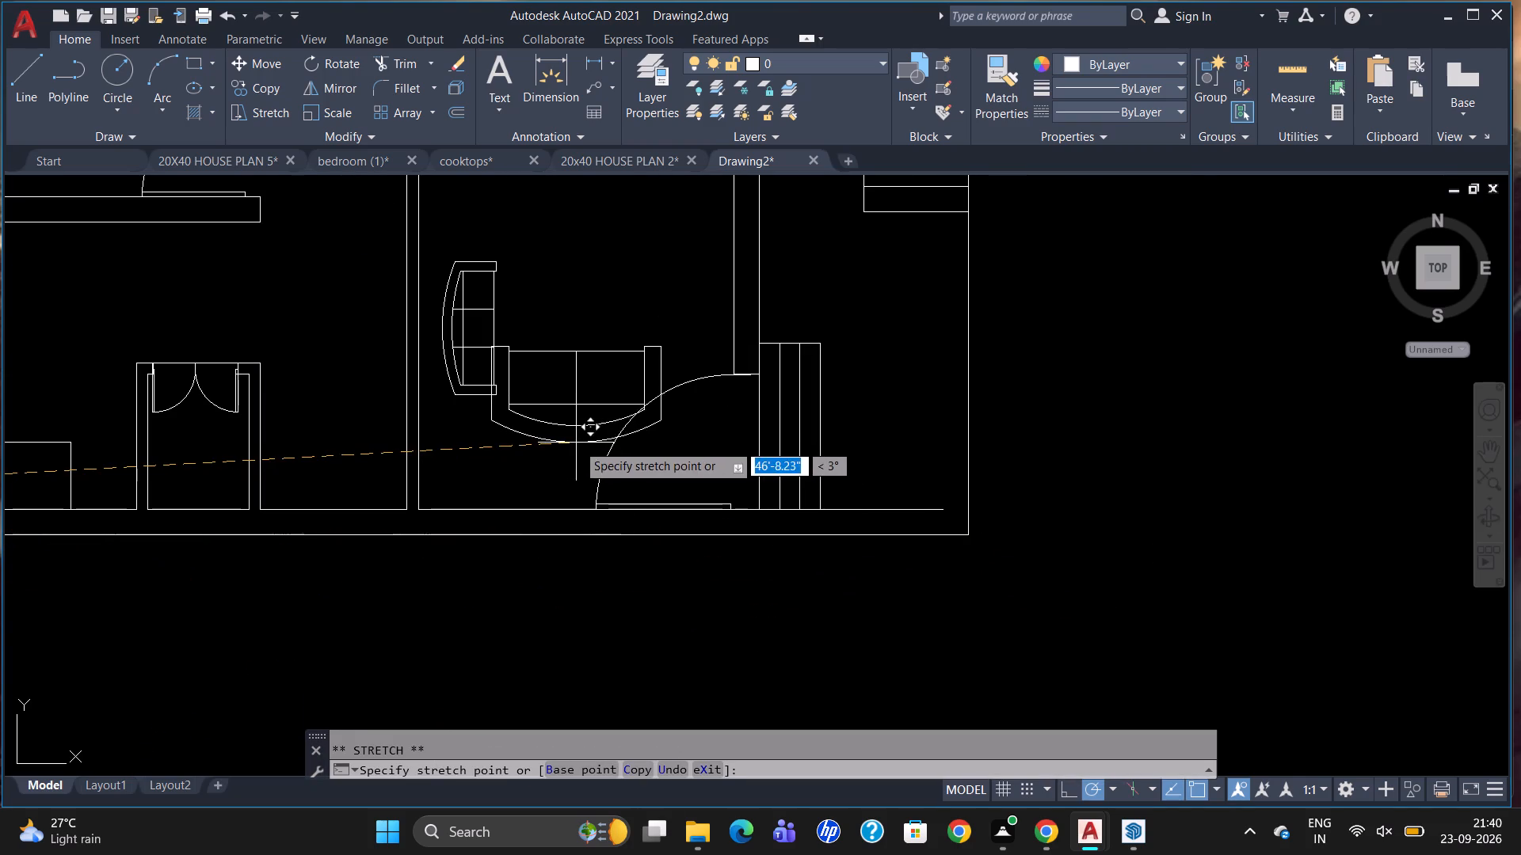
pyautogui.click(619, 376)
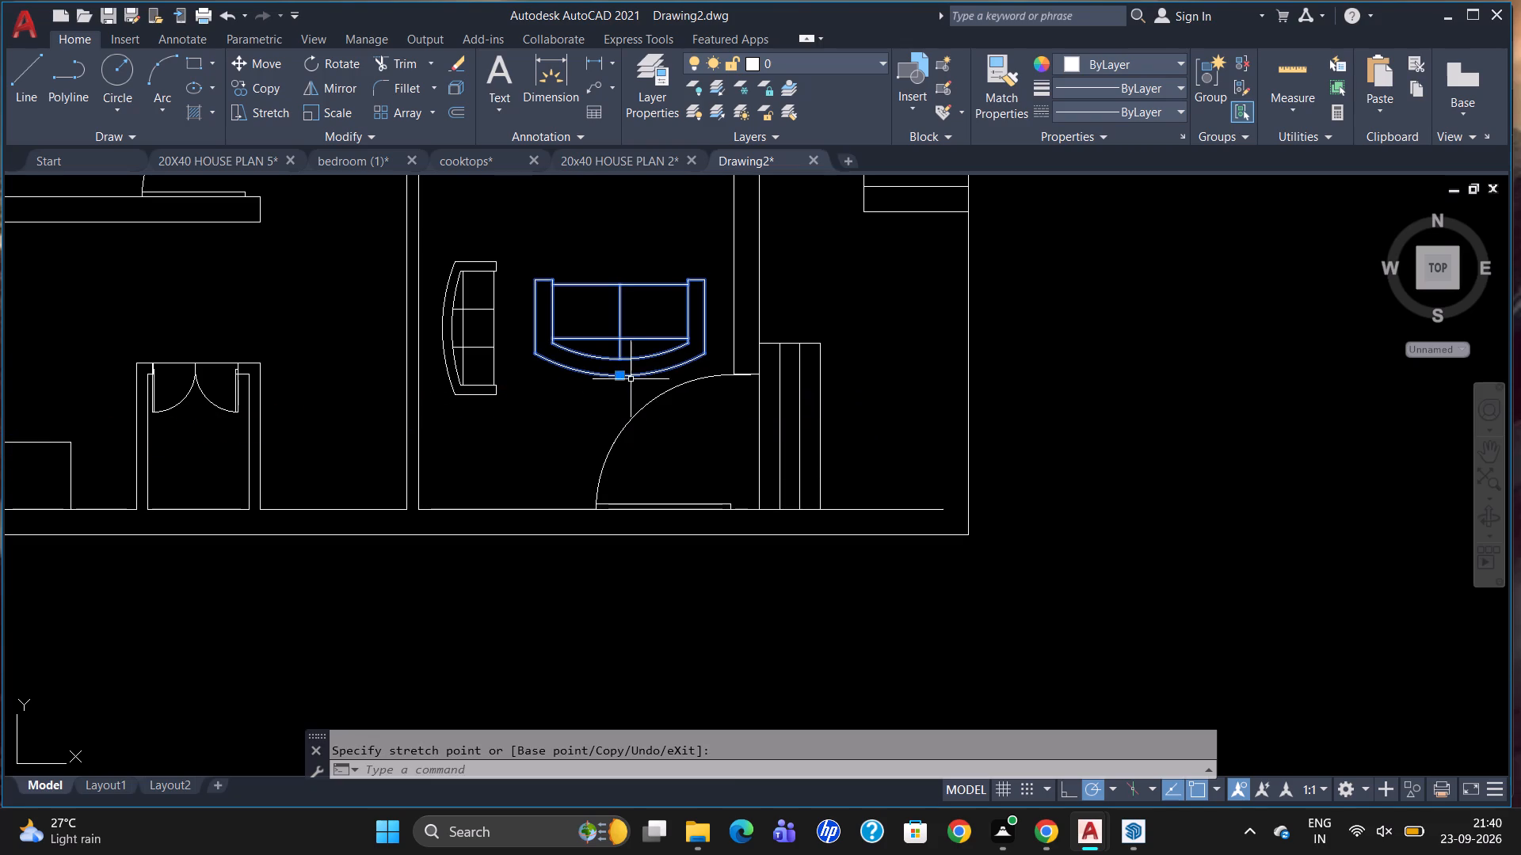
# Scale the two-seat sofa down to about half its size about its upper-left corner.
pyautogui.write('SC')
pyautogui.press('Return')
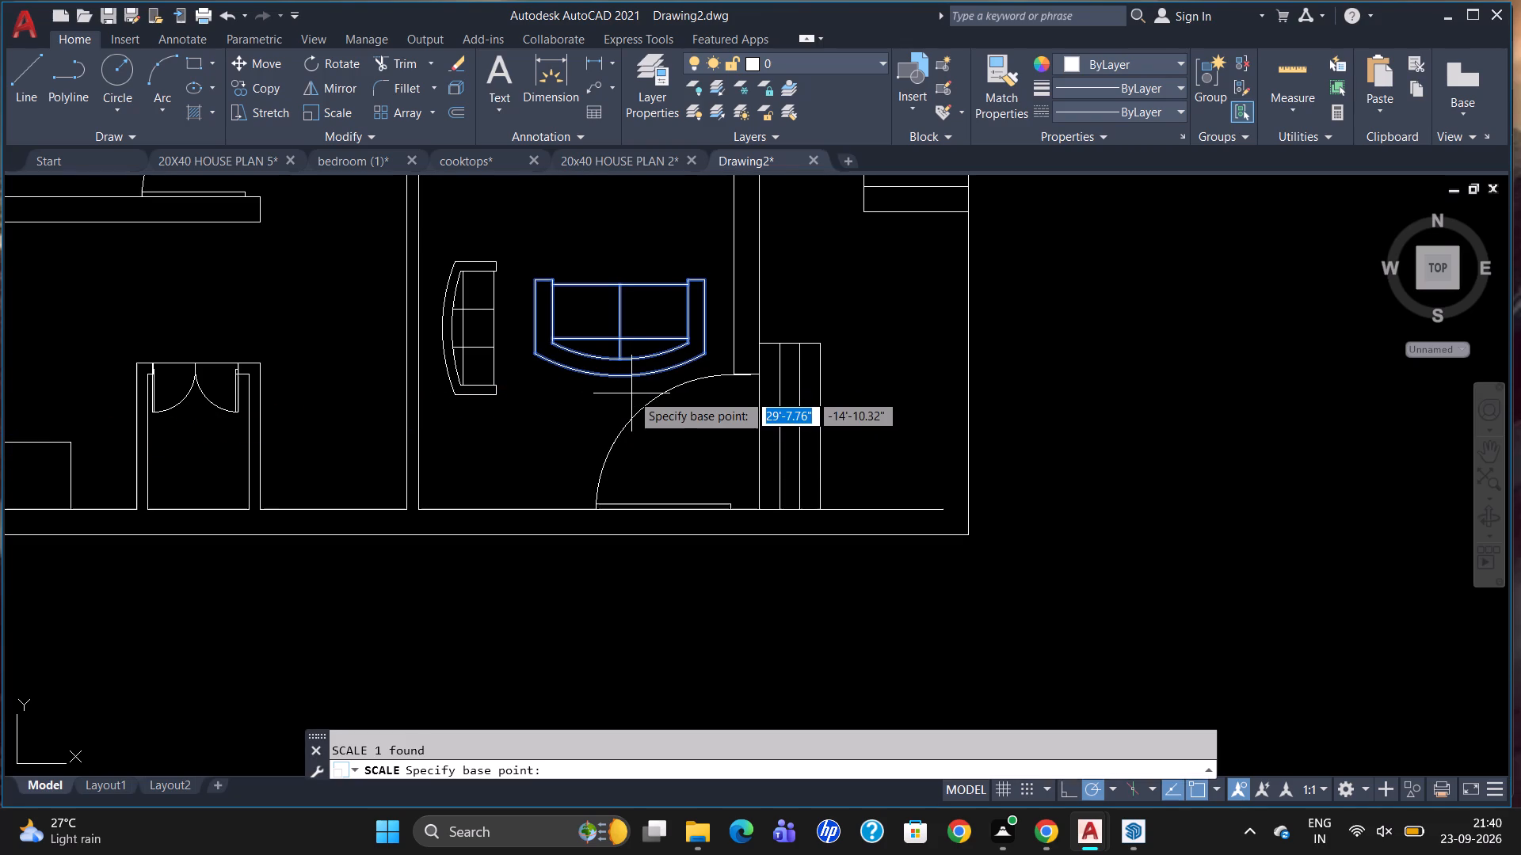
pyautogui.moveTo(536, 279); pyautogui.dragTo(547, 292)
pyautogui.click(569, 302)
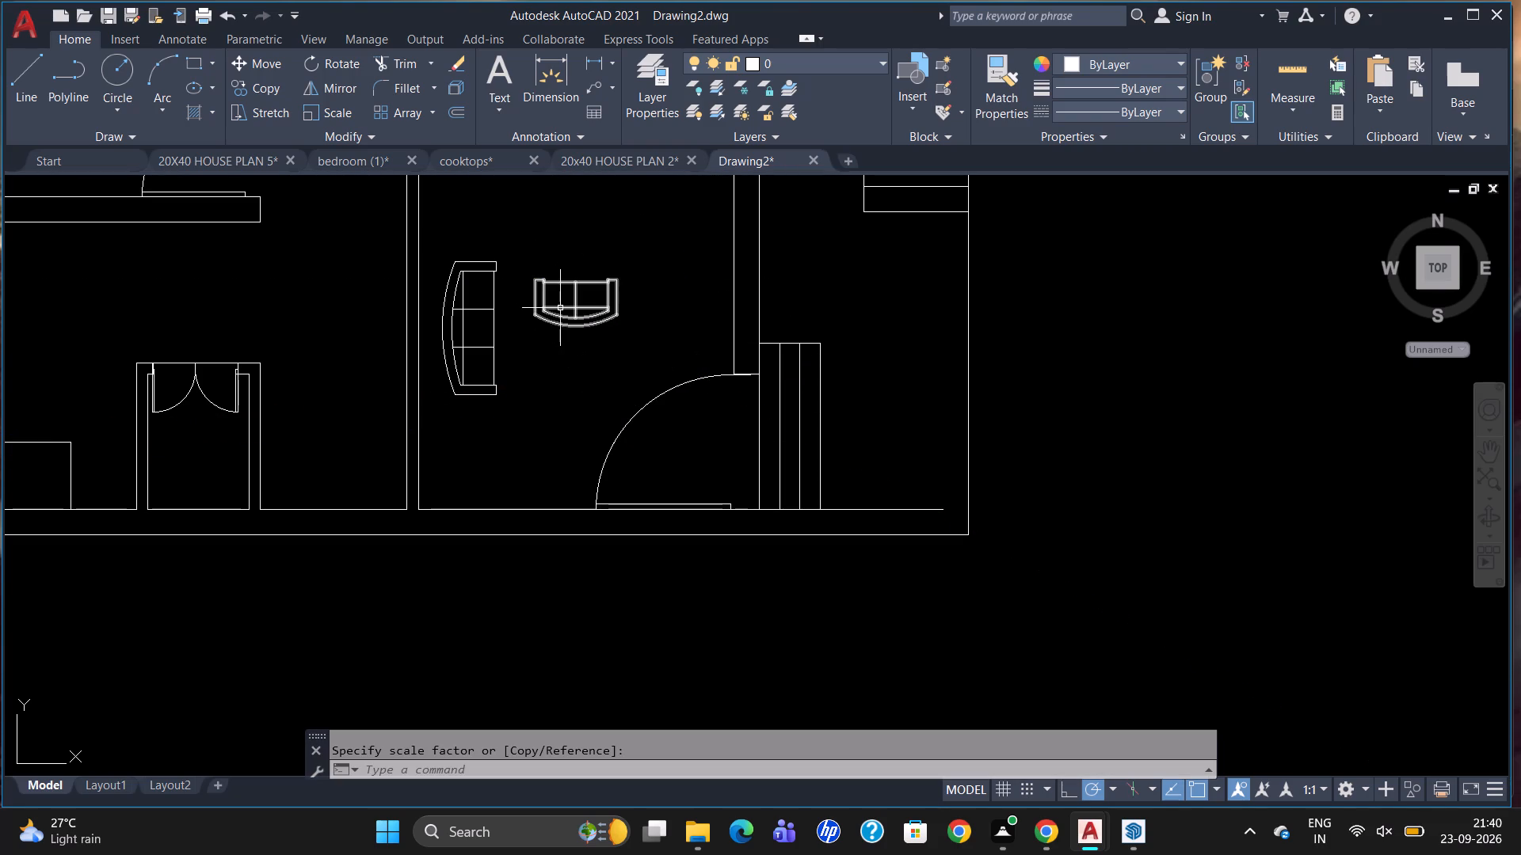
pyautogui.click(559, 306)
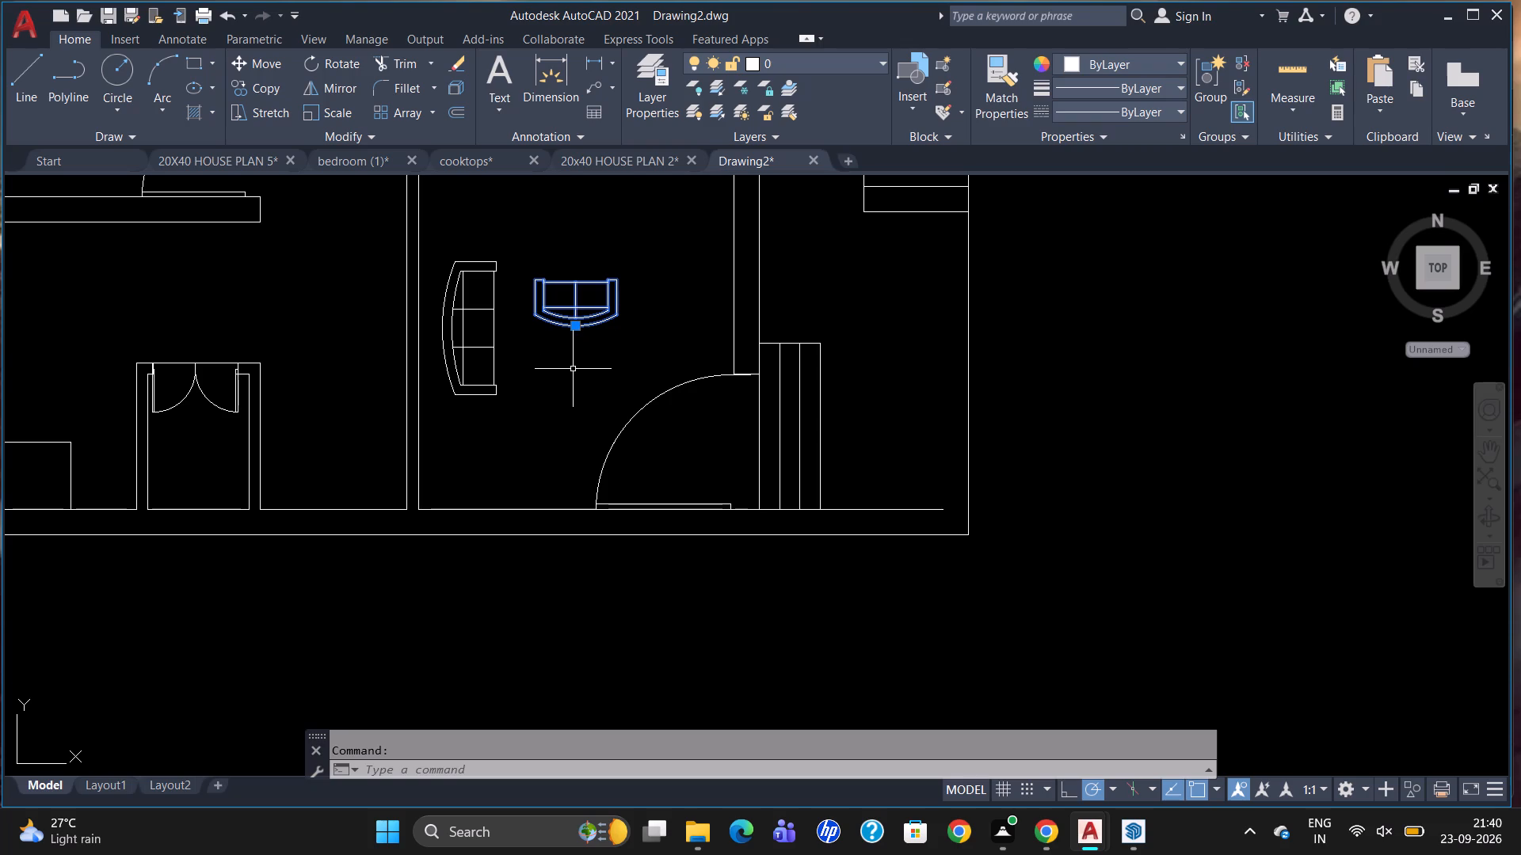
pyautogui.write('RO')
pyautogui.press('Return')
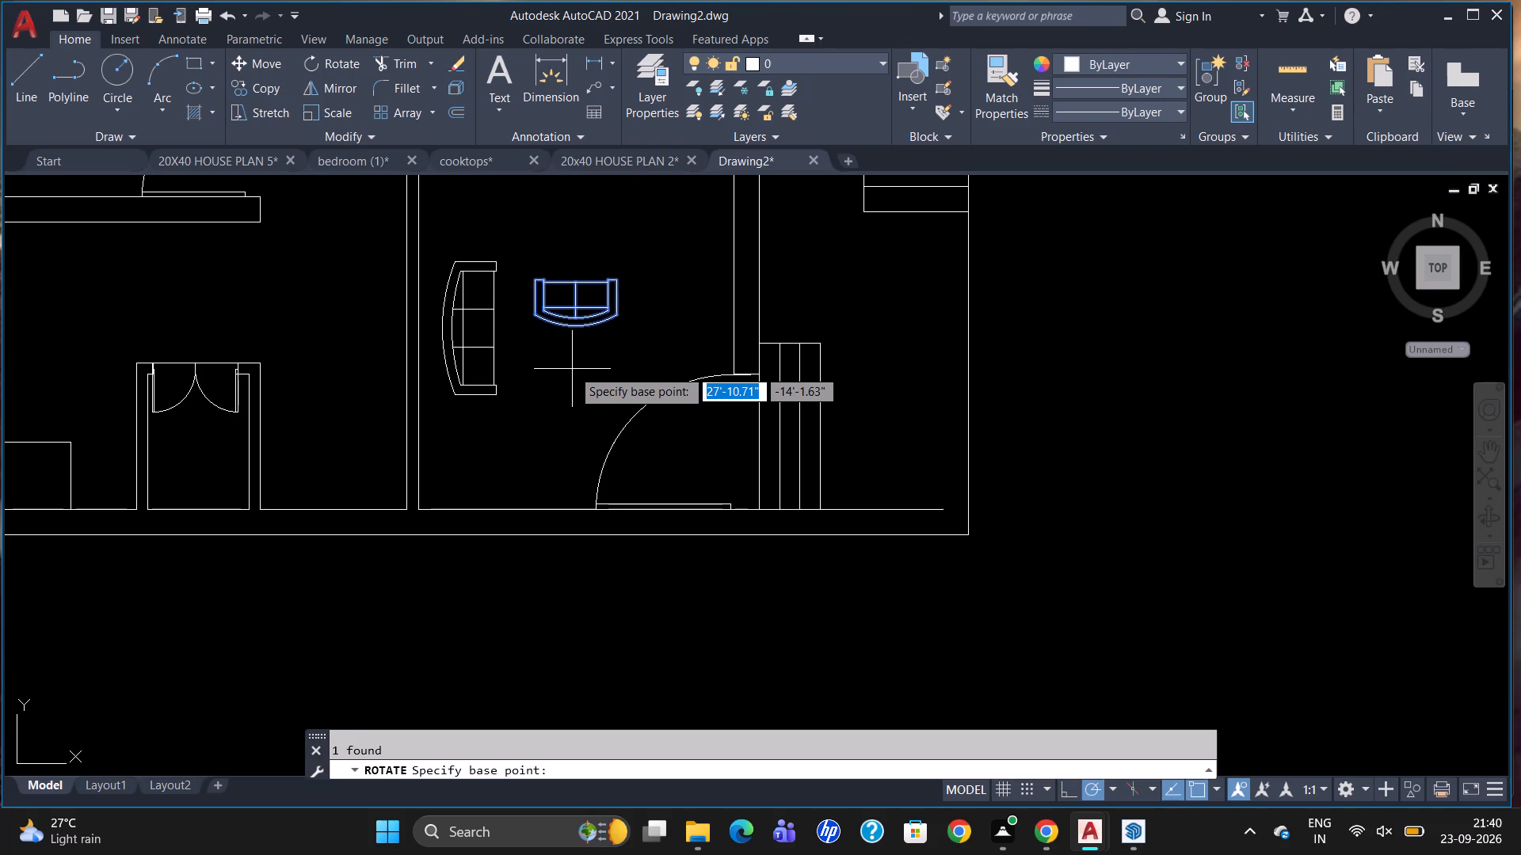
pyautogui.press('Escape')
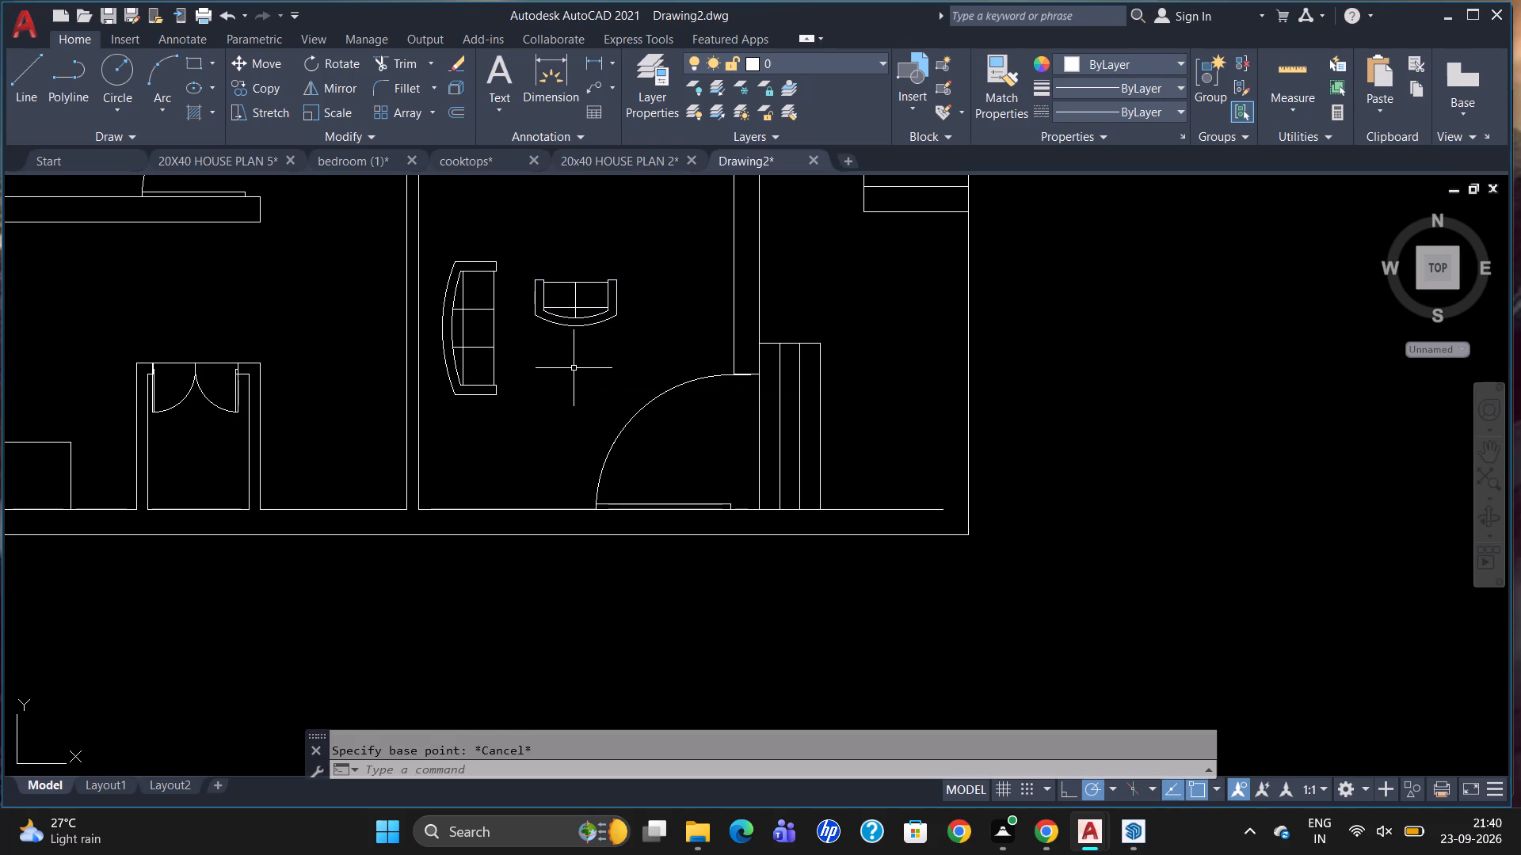
# Move the reduced two-seat sofa down so it sits just right of the three-seat sofa's lower end.
pyautogui.click(597, 315)
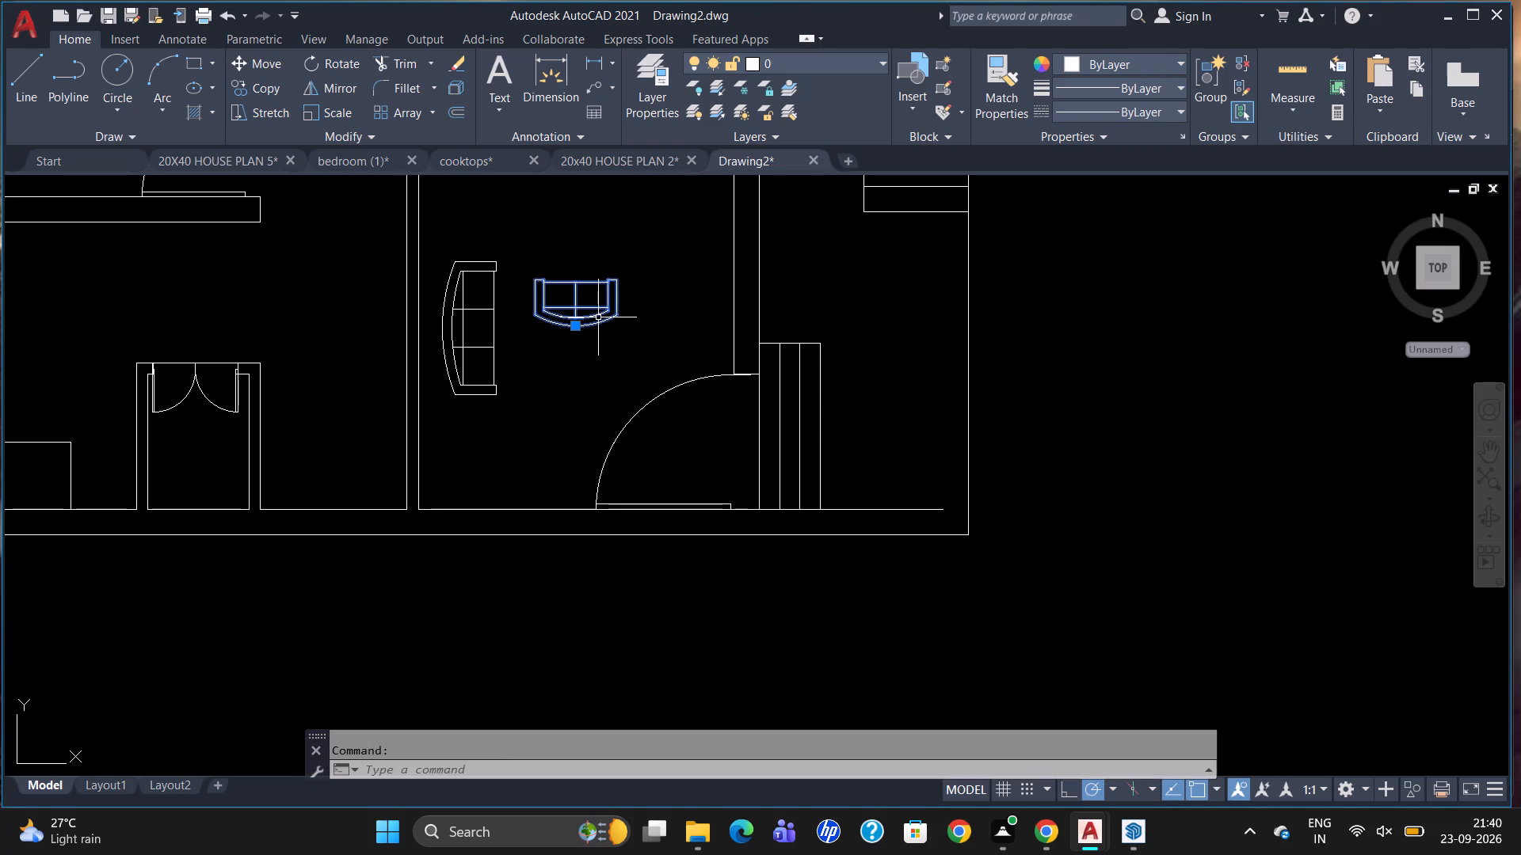
pyautogui.click(579, 324)
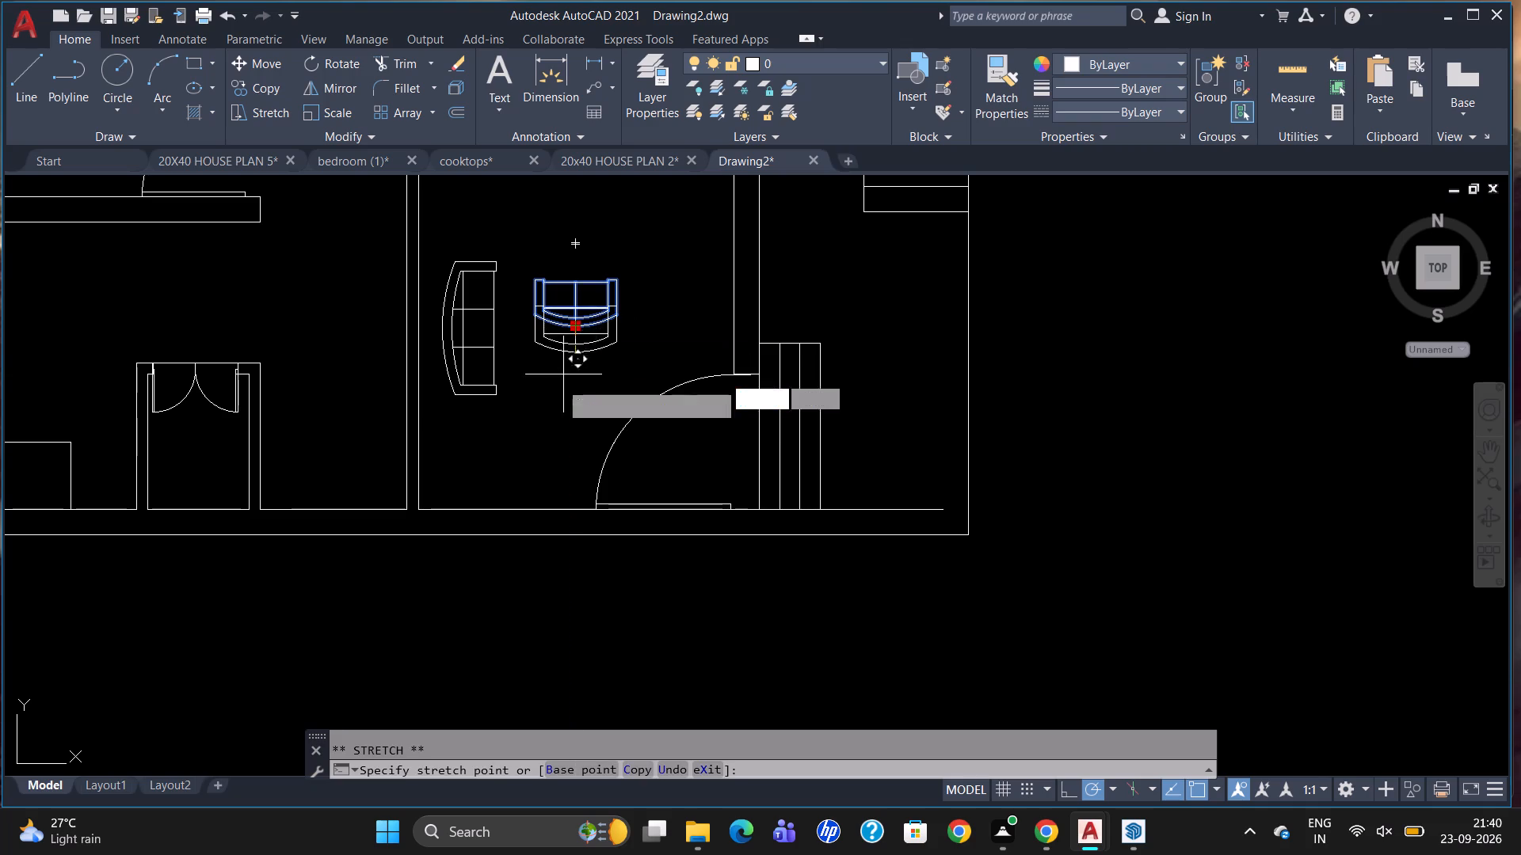
pyautogui.click(549, 423)
# Move the toilet block from outside the plan into the small room between the bedrooms, with its tank at the top wall.
pyautogui.scroll(-2, 605, 398)
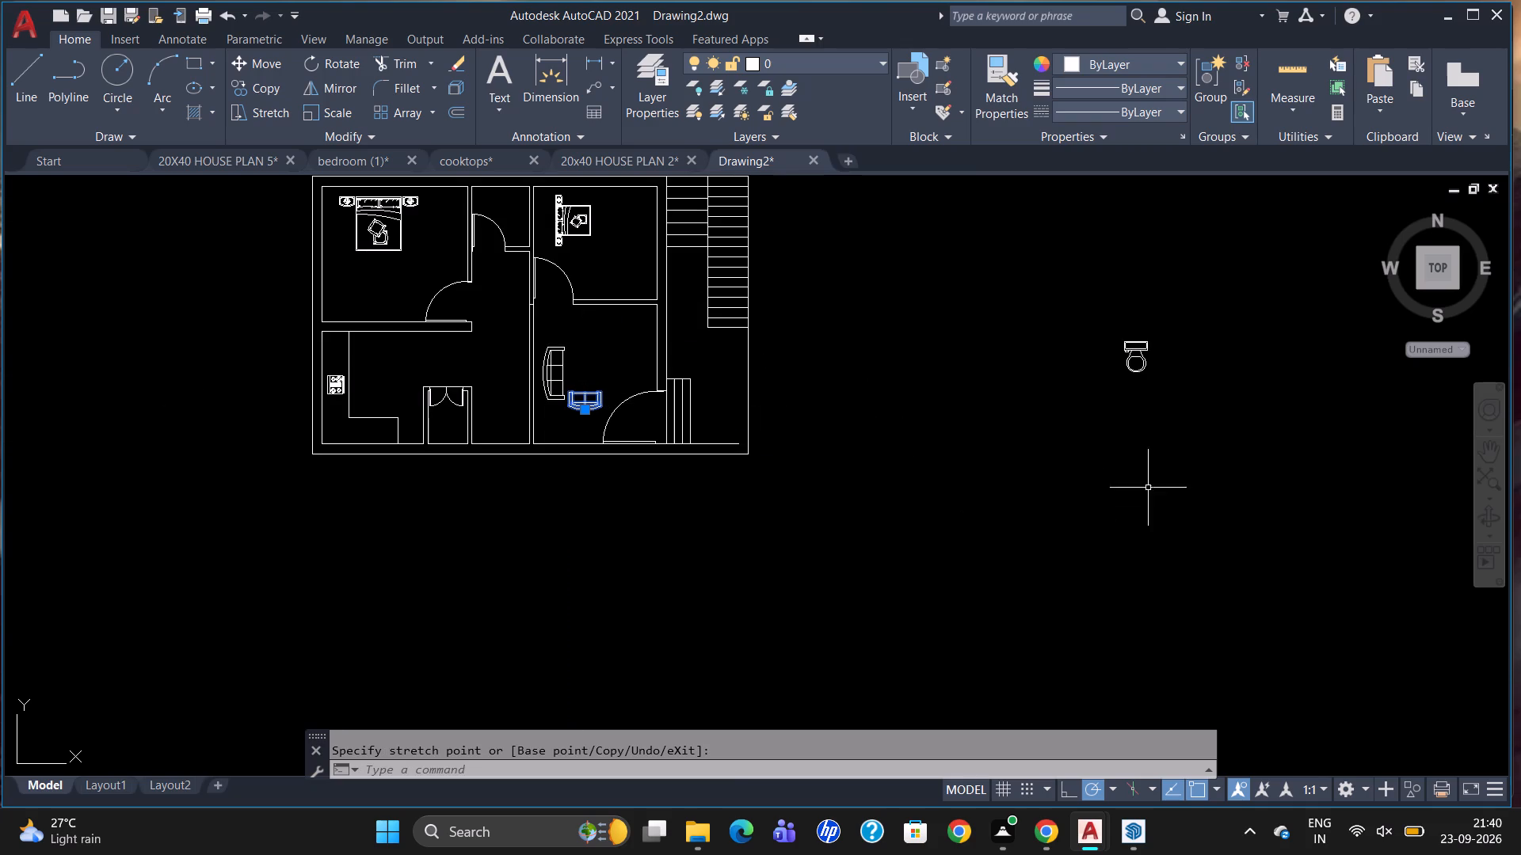
pyautogui.press('space')
pyautogui.press('Escape')
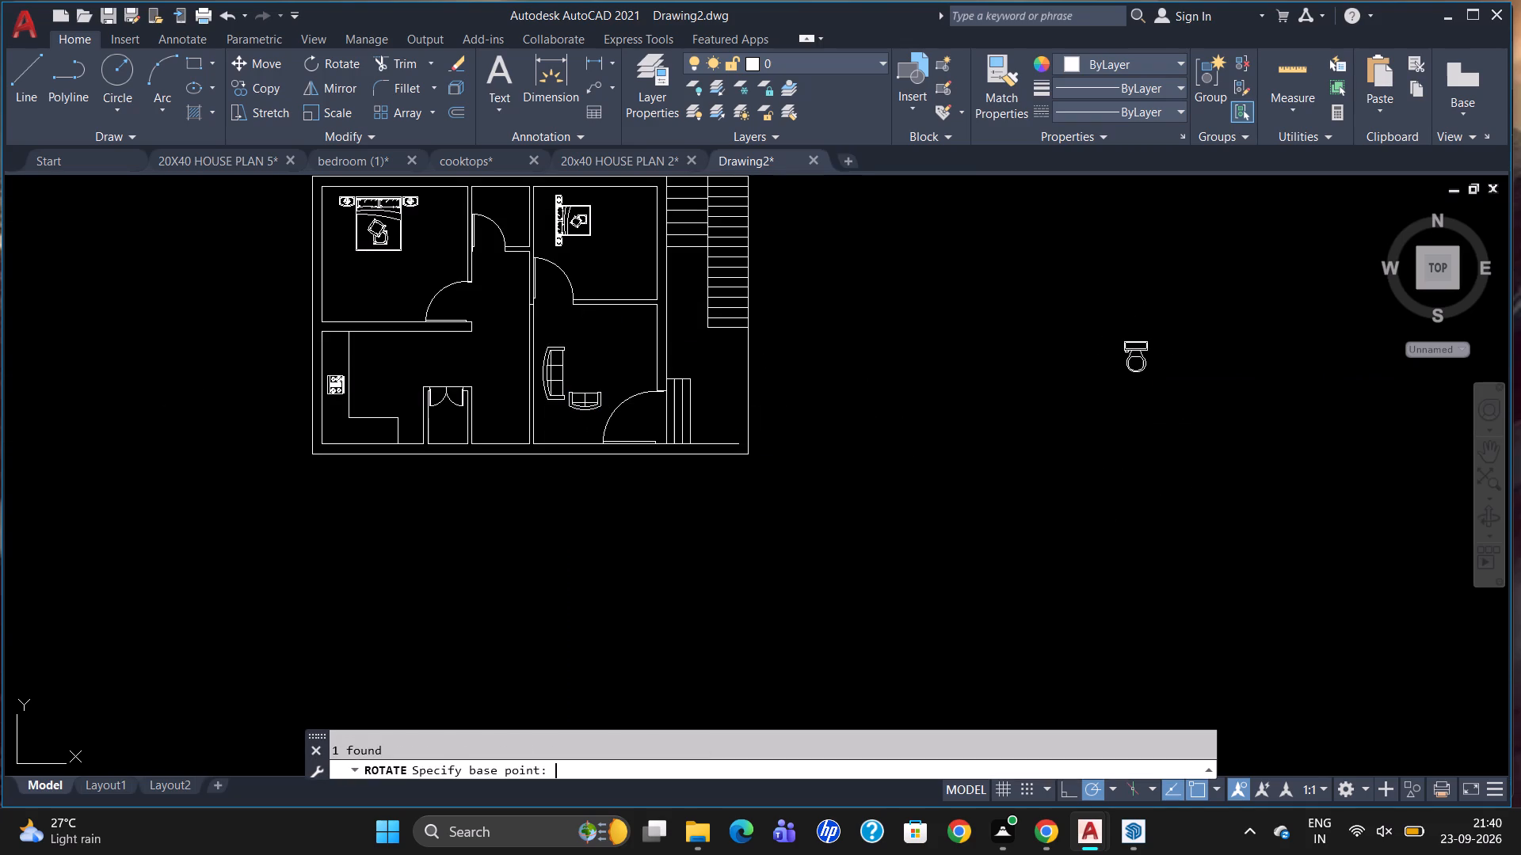
pyautogui.click(1127, 358)
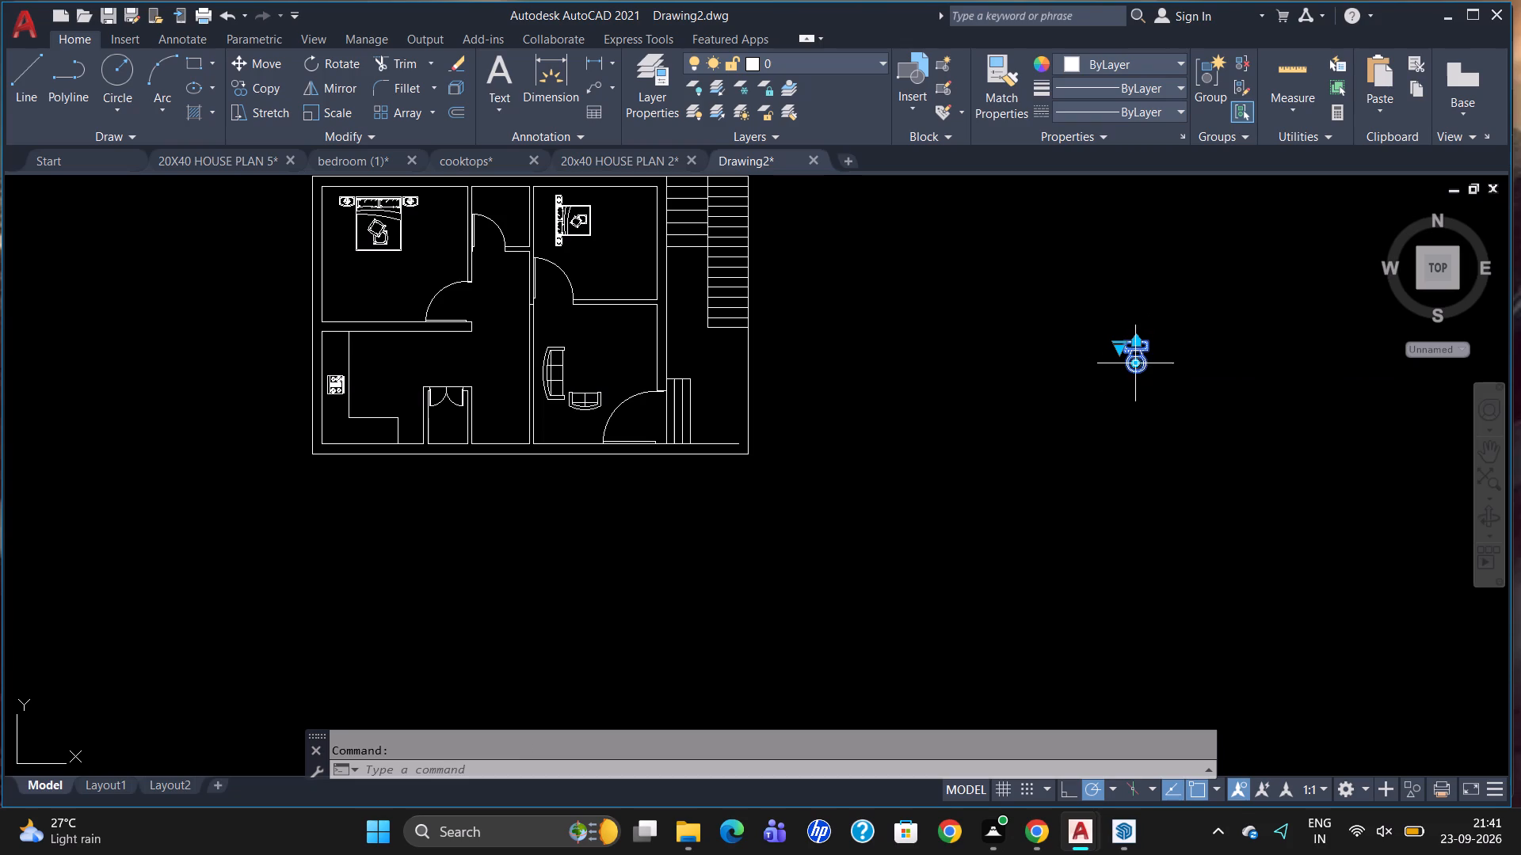
pyautogui.press('m')
pyautogui.press('Return')
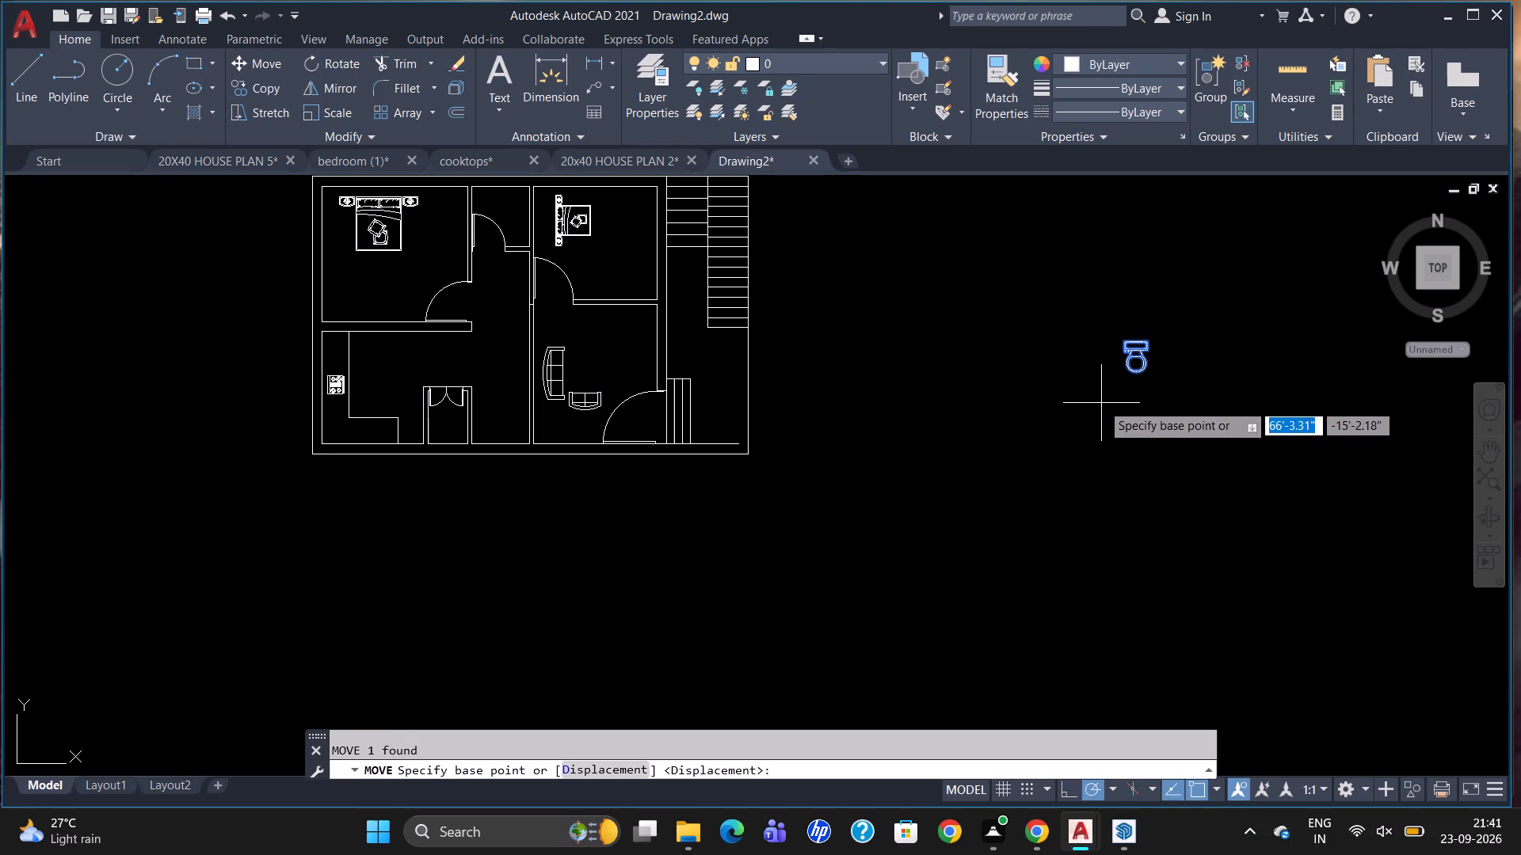
pyautogui.moveTo(1135, 355); pyautogui.dragTo(1111, 373)
pyautogui.scroll(-3, 1070, 416)
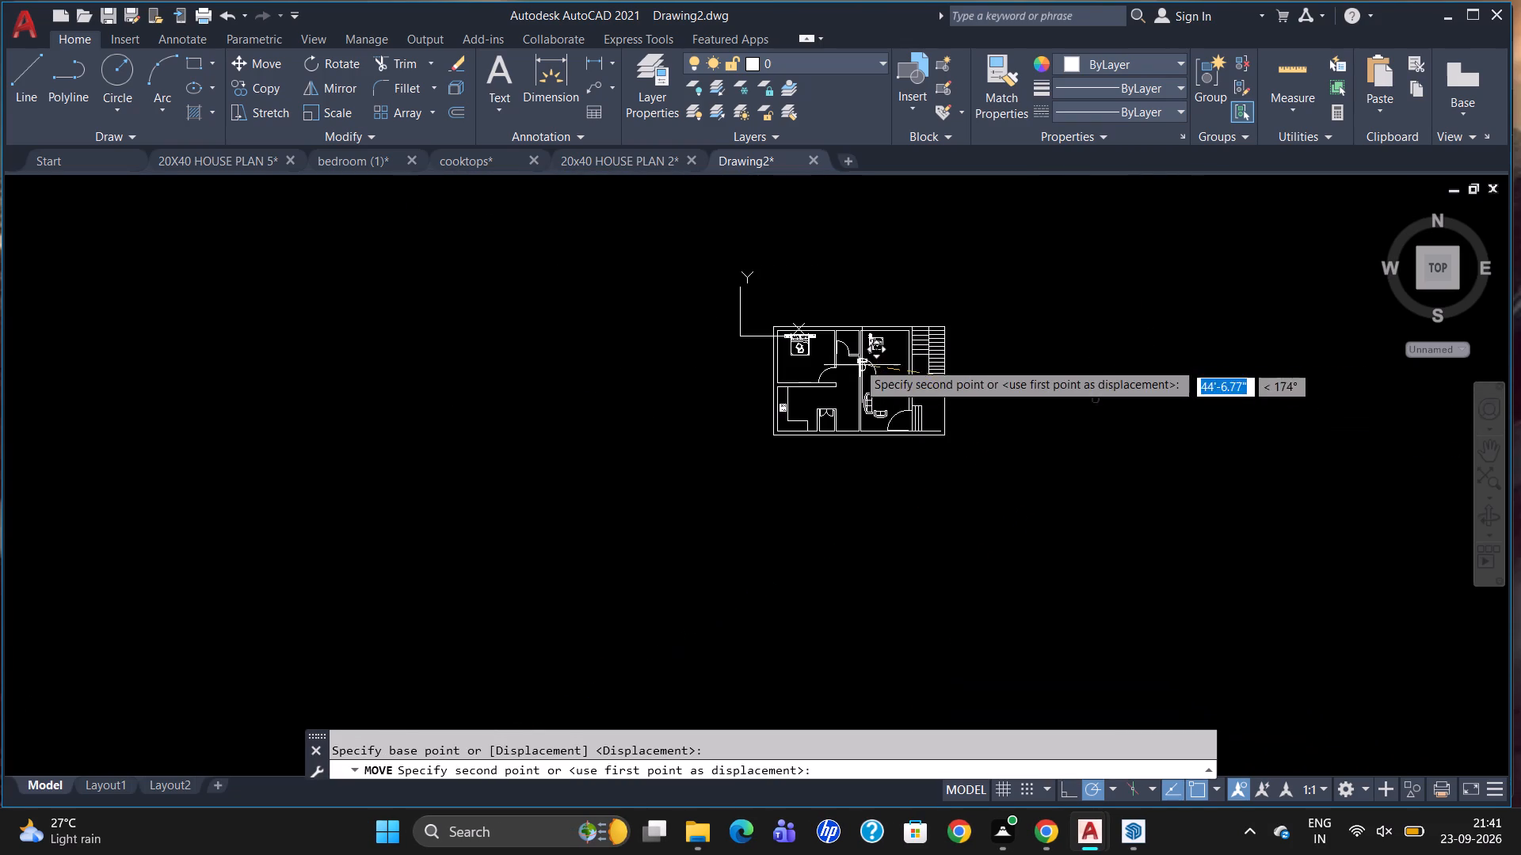
pyautogui.scroll(6, 852, 350)
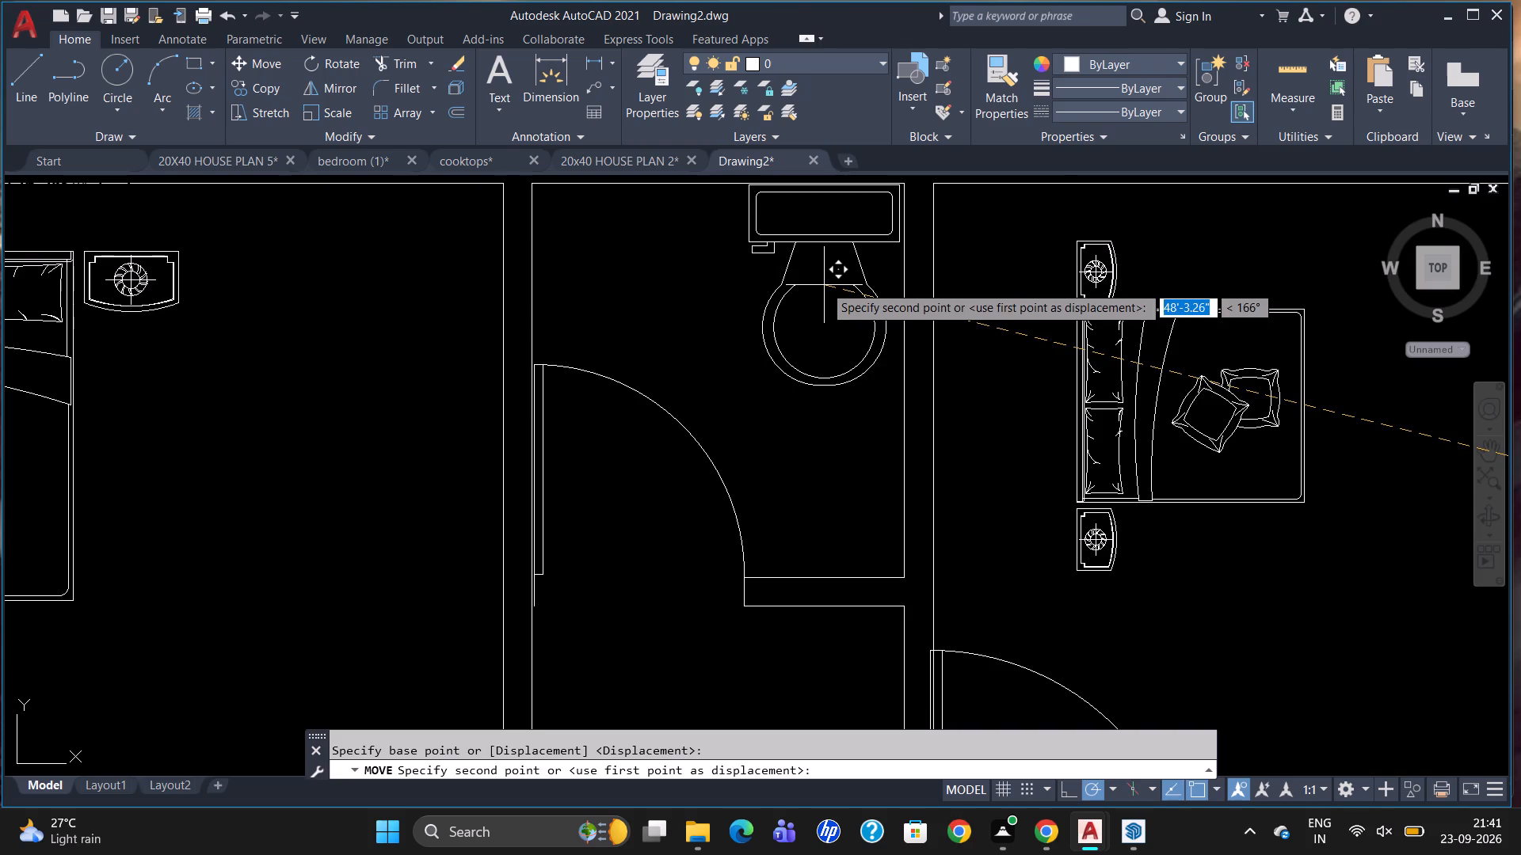
pyautogui.click(824, 281)
# Move the toilet slightly down by its tank's upper-right corner so the tank sits flush against the top wall's inner line.
pyautogui.scroll(-2, 809, 316)
pyautogui.scroll(2, 833, 280)
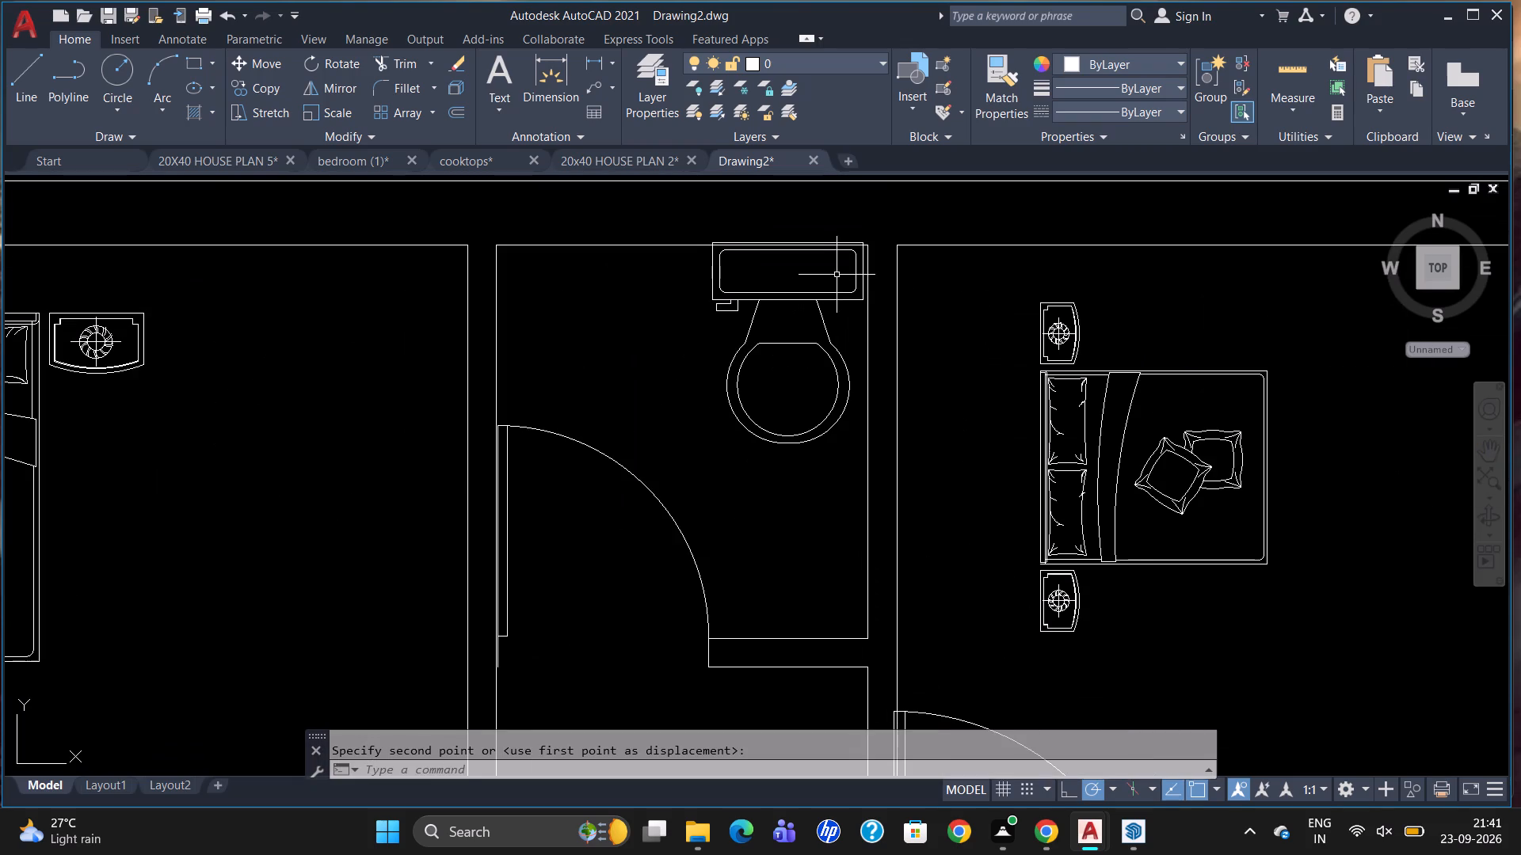
pyautogui.click(848, 250)
pyautogui.scroll(2, 860, 241)
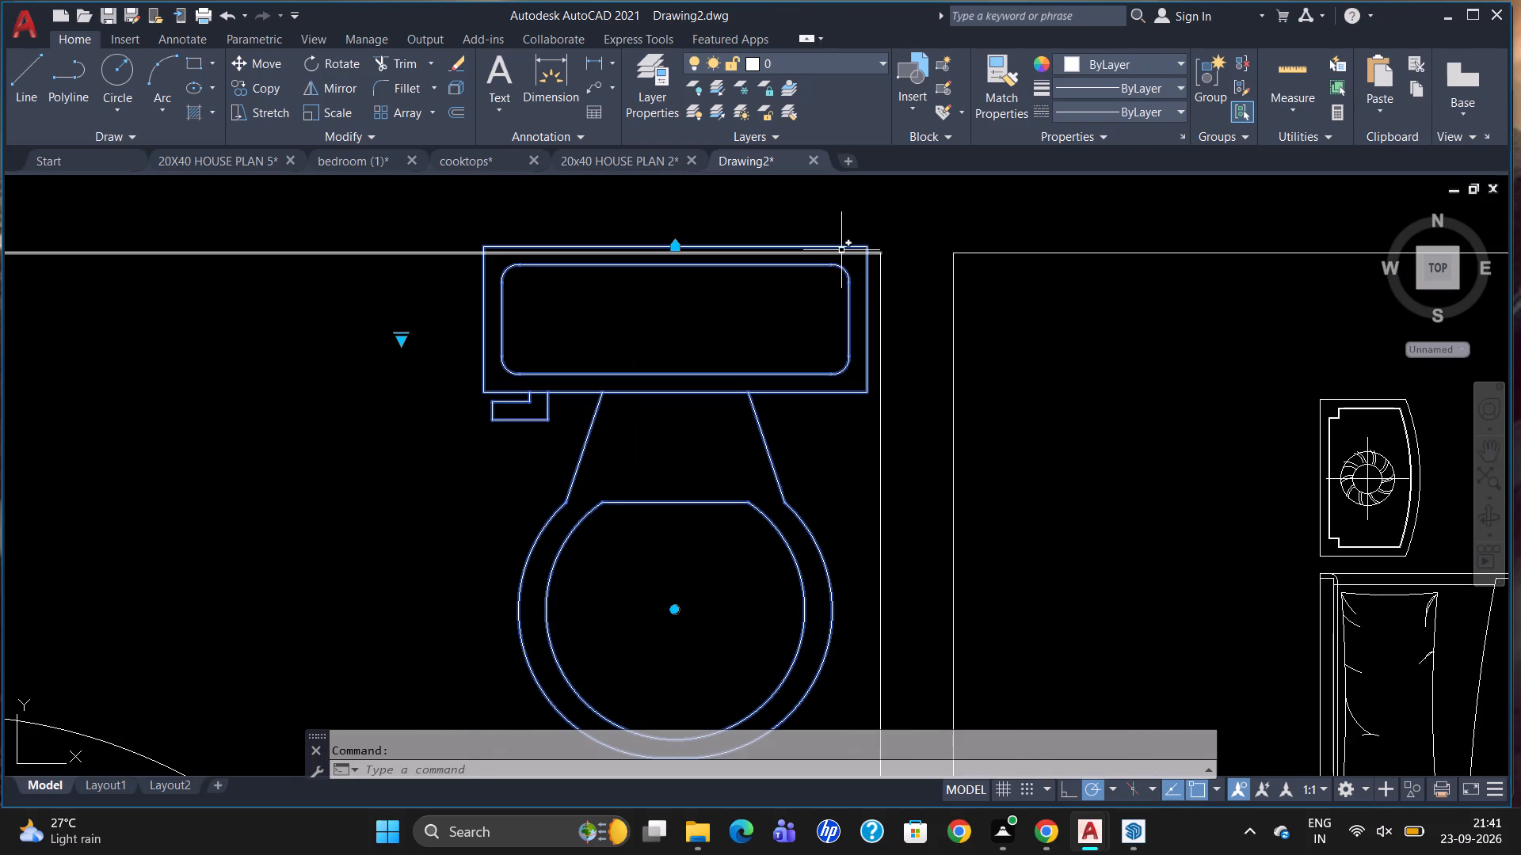
pyautogui.press('m')
pyautogui.press('Return')
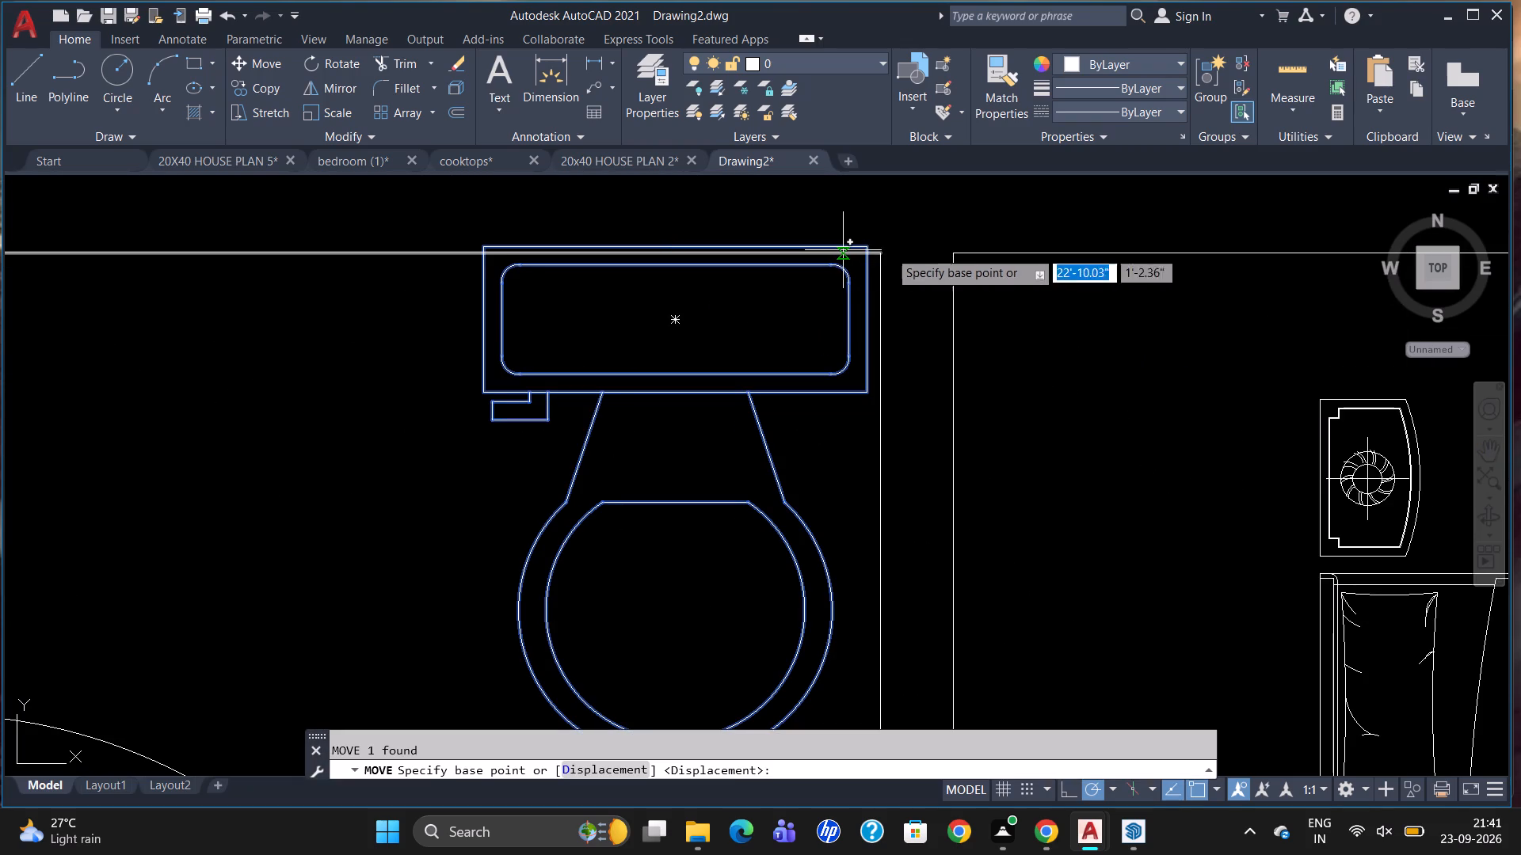
pyautogui.moveTo(865, 241); pyautogui.dragTo(870, 250)
pyautogui.click(869, 250)
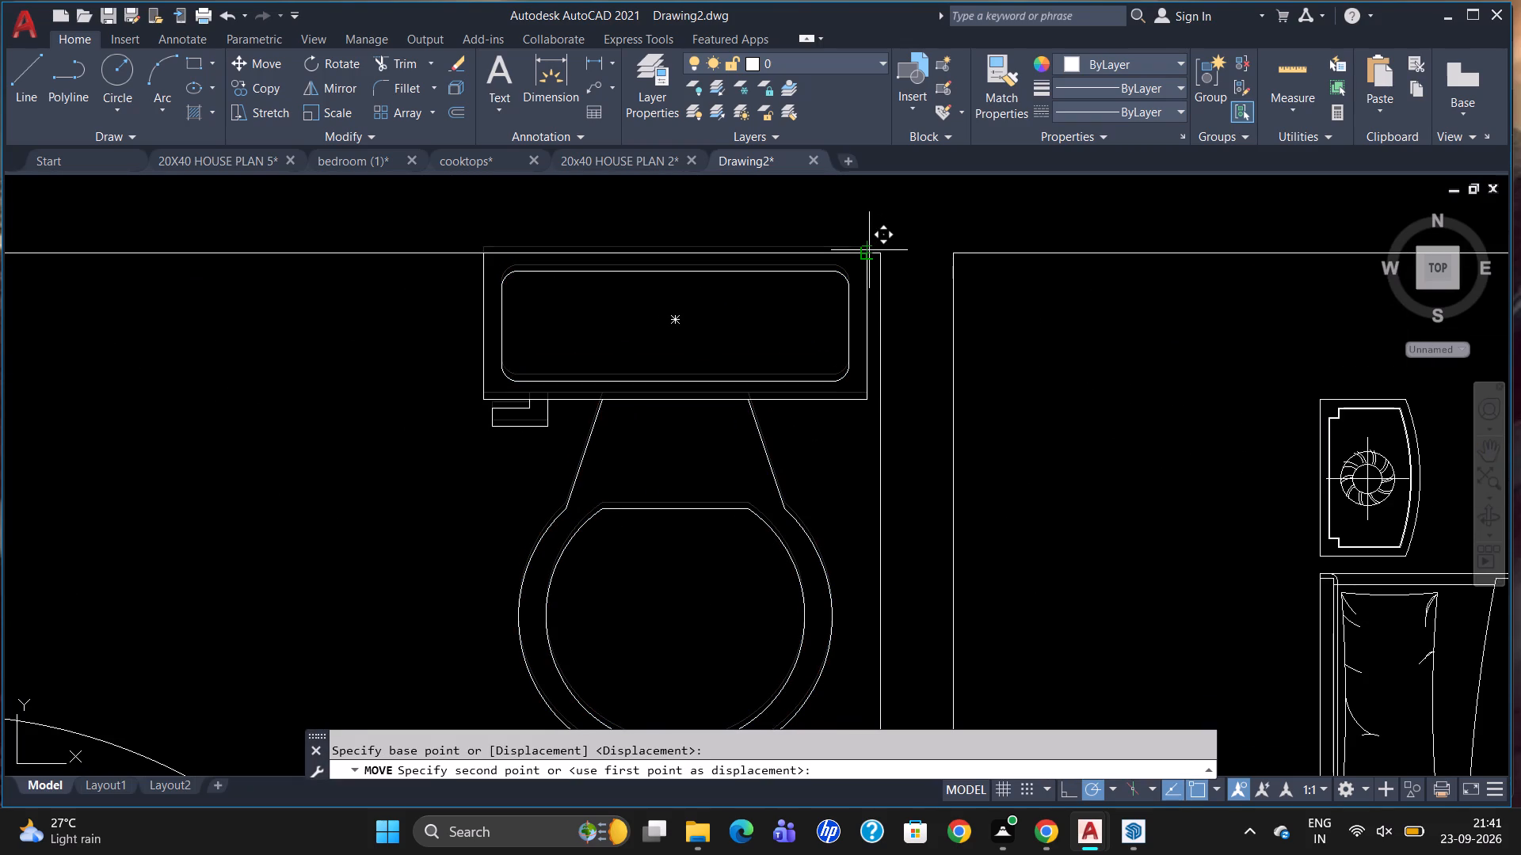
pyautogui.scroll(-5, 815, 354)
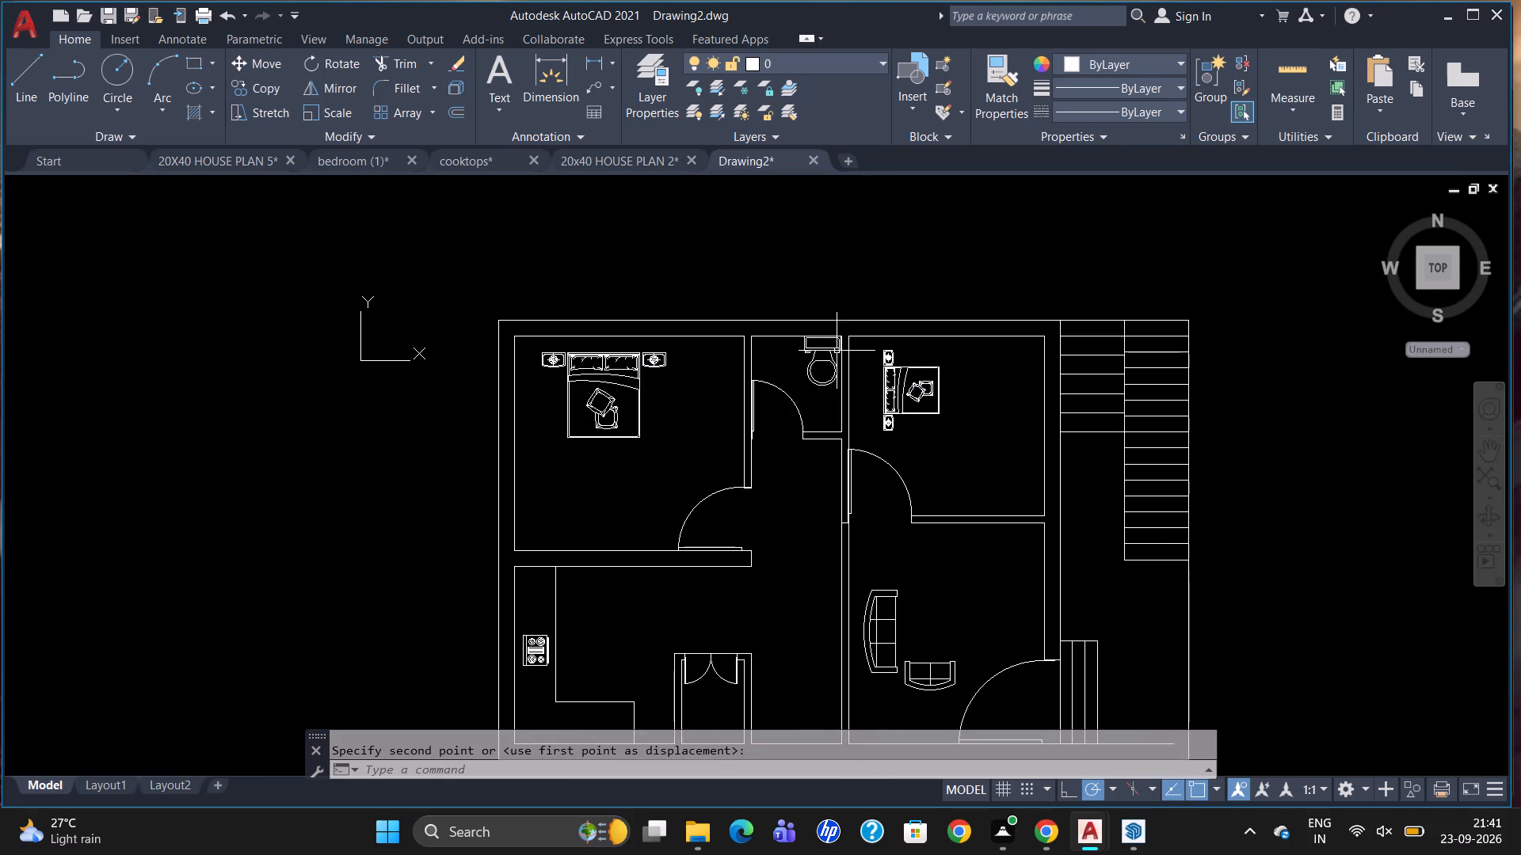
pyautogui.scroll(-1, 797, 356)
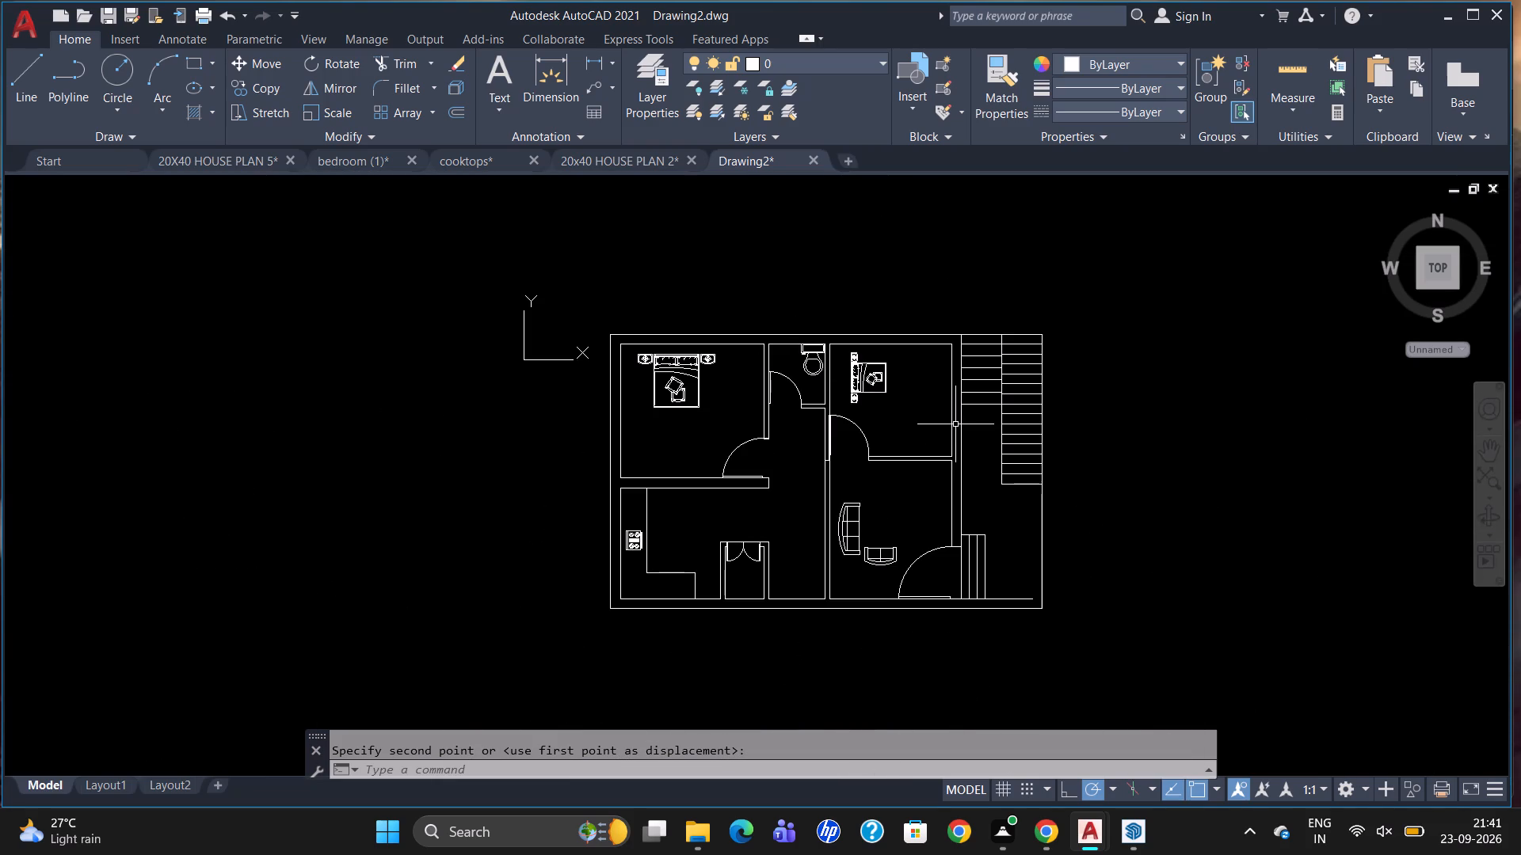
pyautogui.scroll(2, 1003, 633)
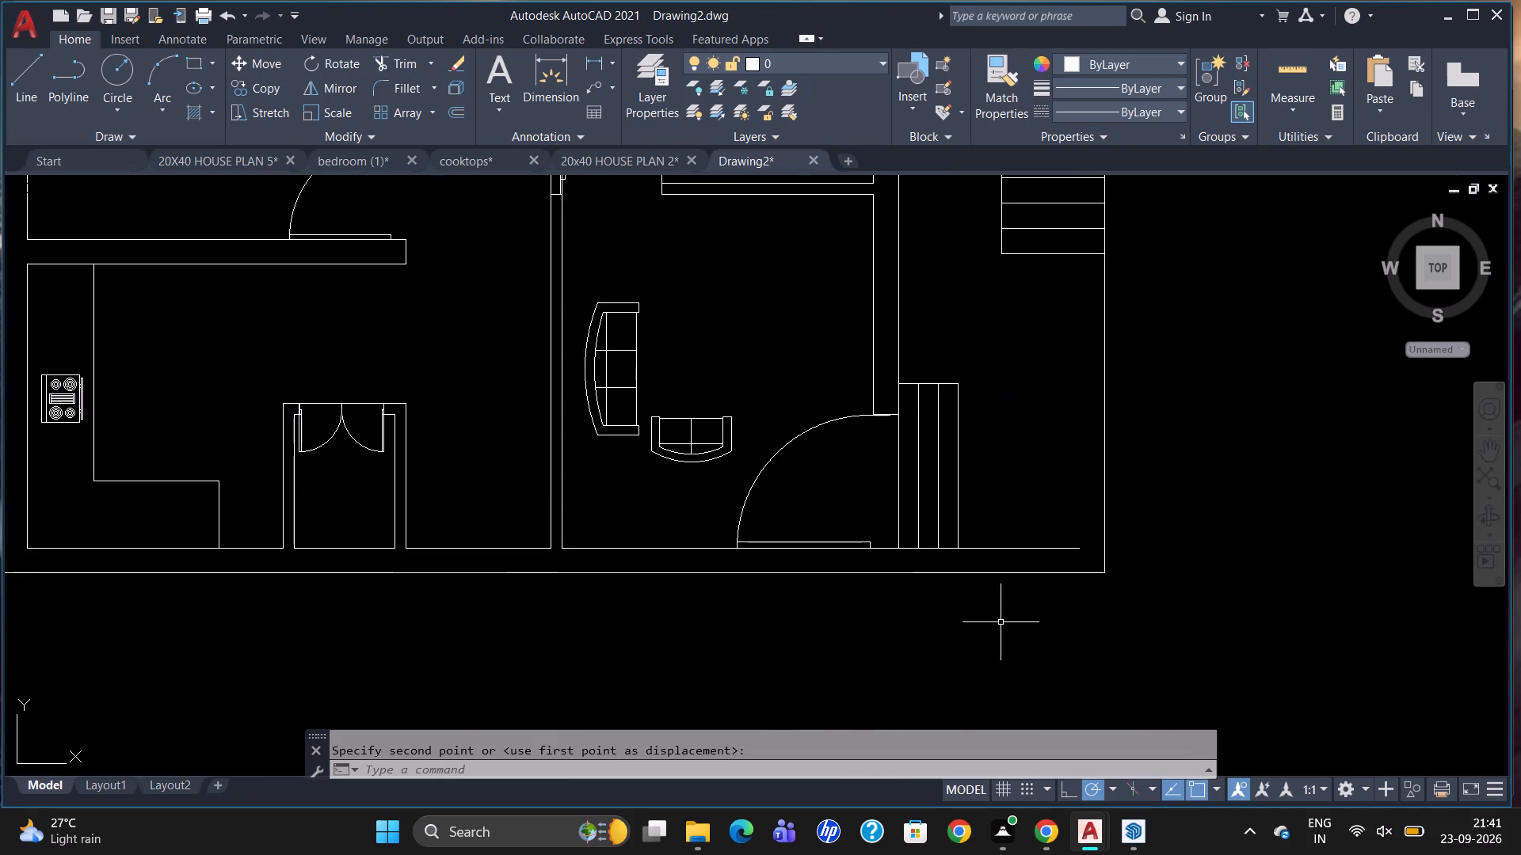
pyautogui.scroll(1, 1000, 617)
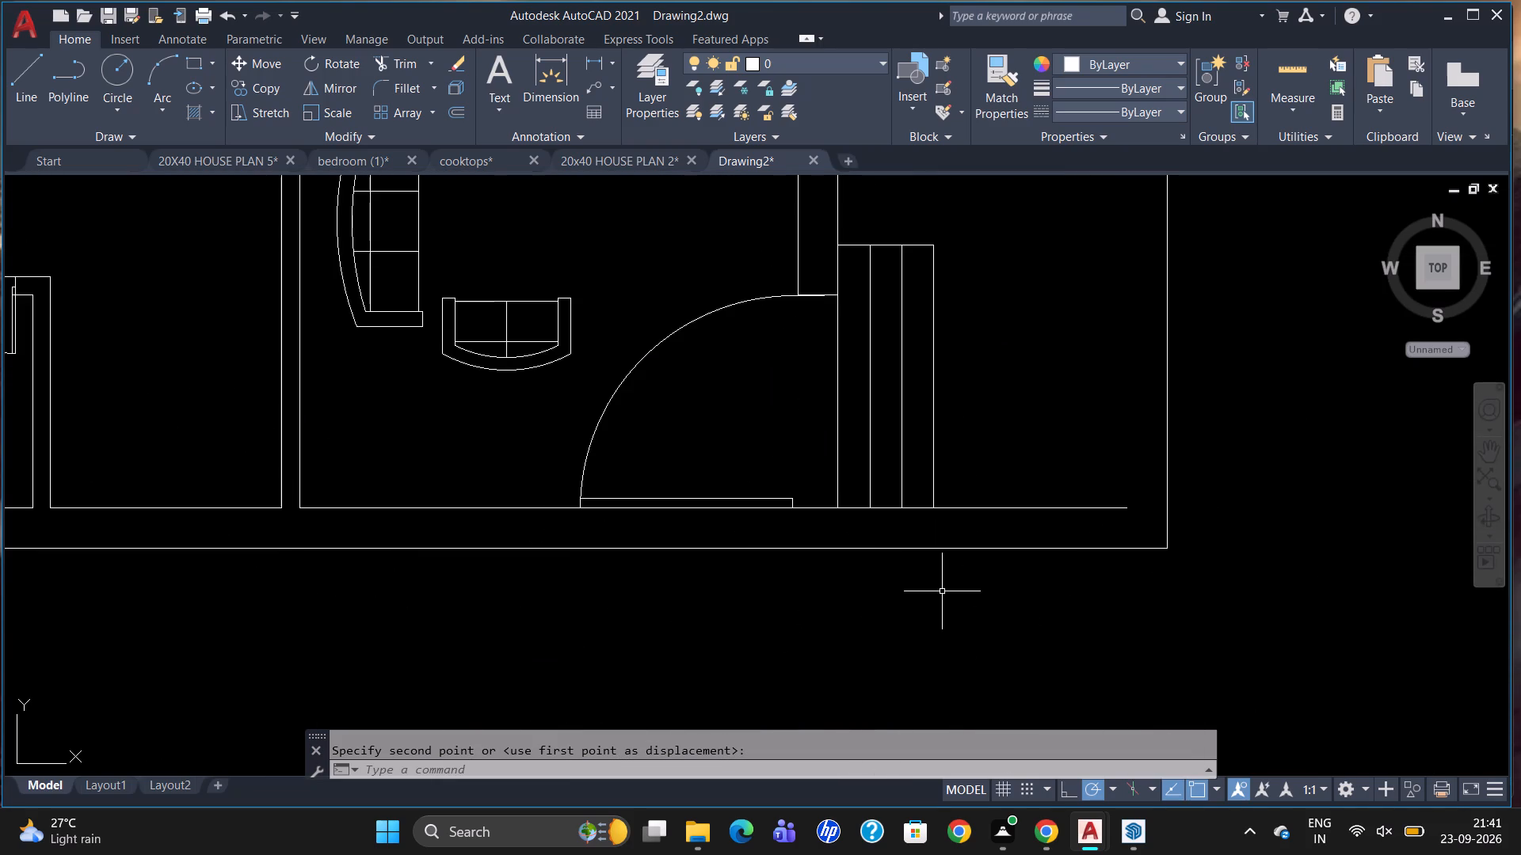
# Draw a 9" vertical line across the bottom wall at the left edge of the entrance steps.
pyautogui.press('l')
pyautogui.press('Return')
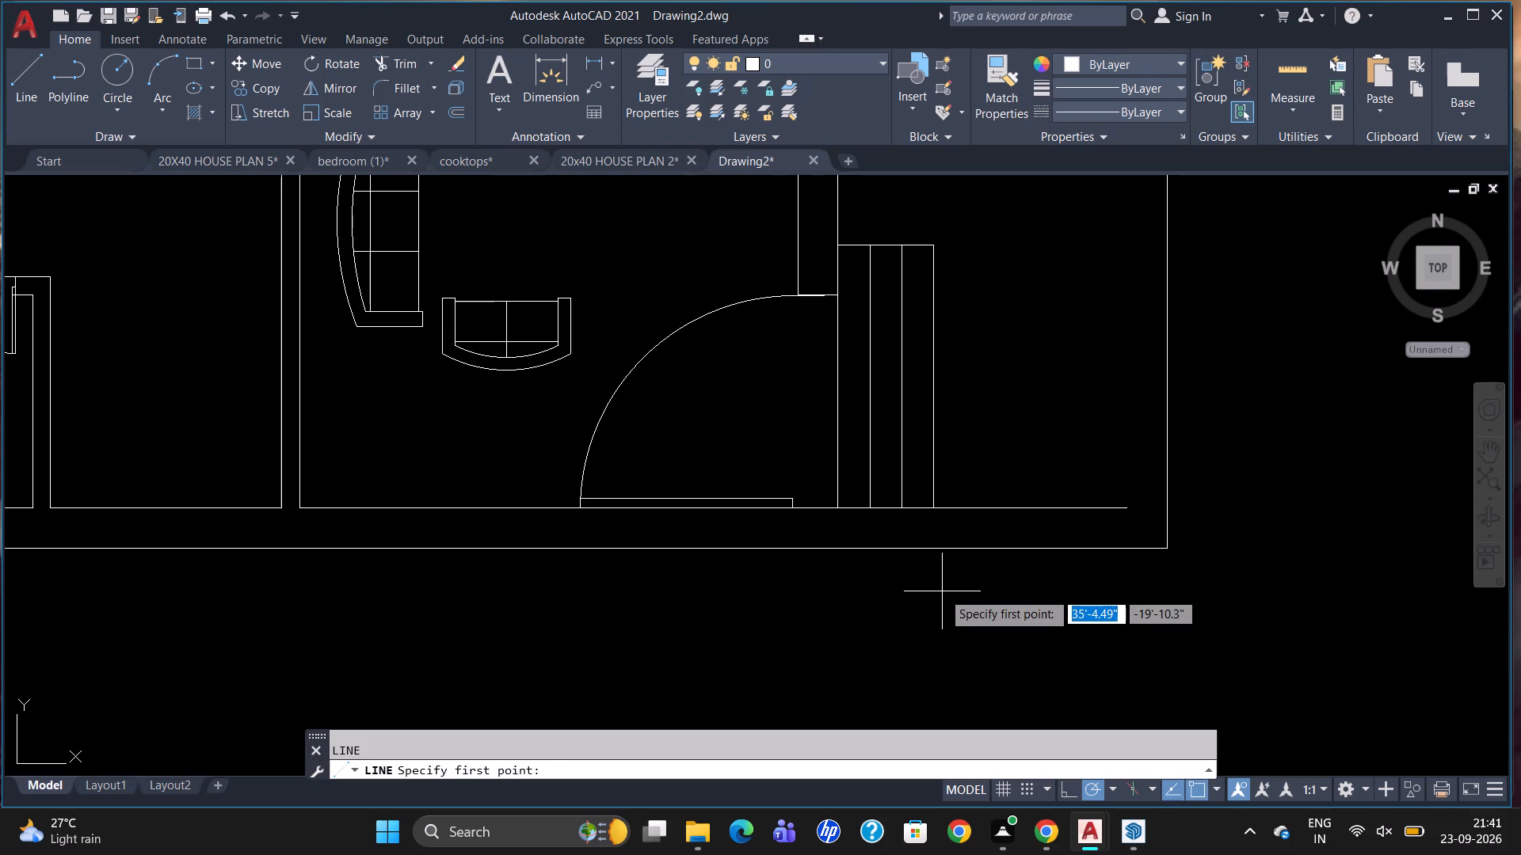
pyautogui.moveTo(842, 510); pyautogui.dragTo(844, 534)
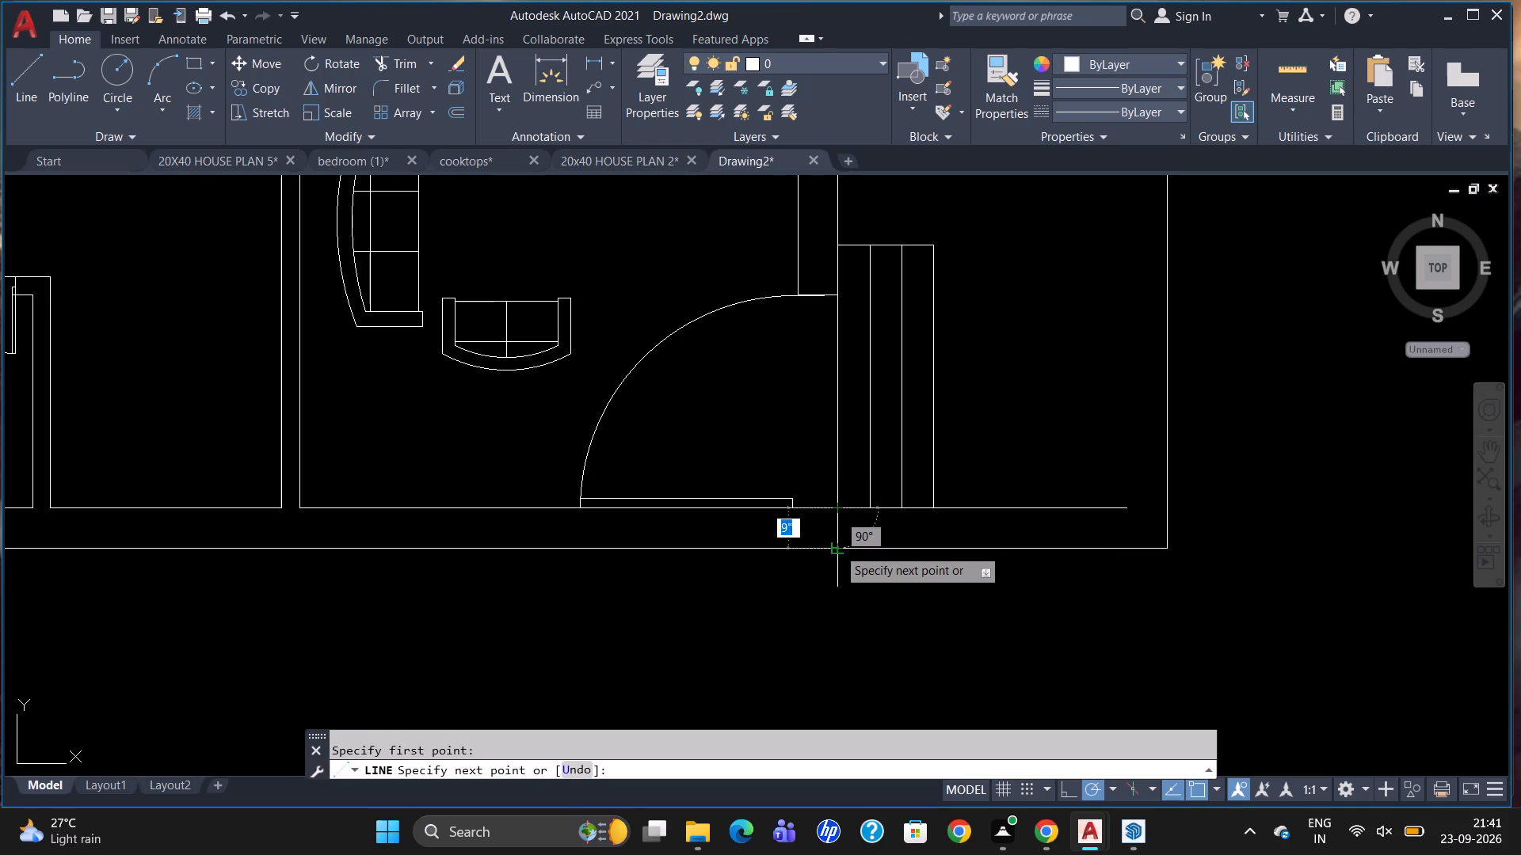
pyautogui.click(837, 546)
pyautogui.press('space')
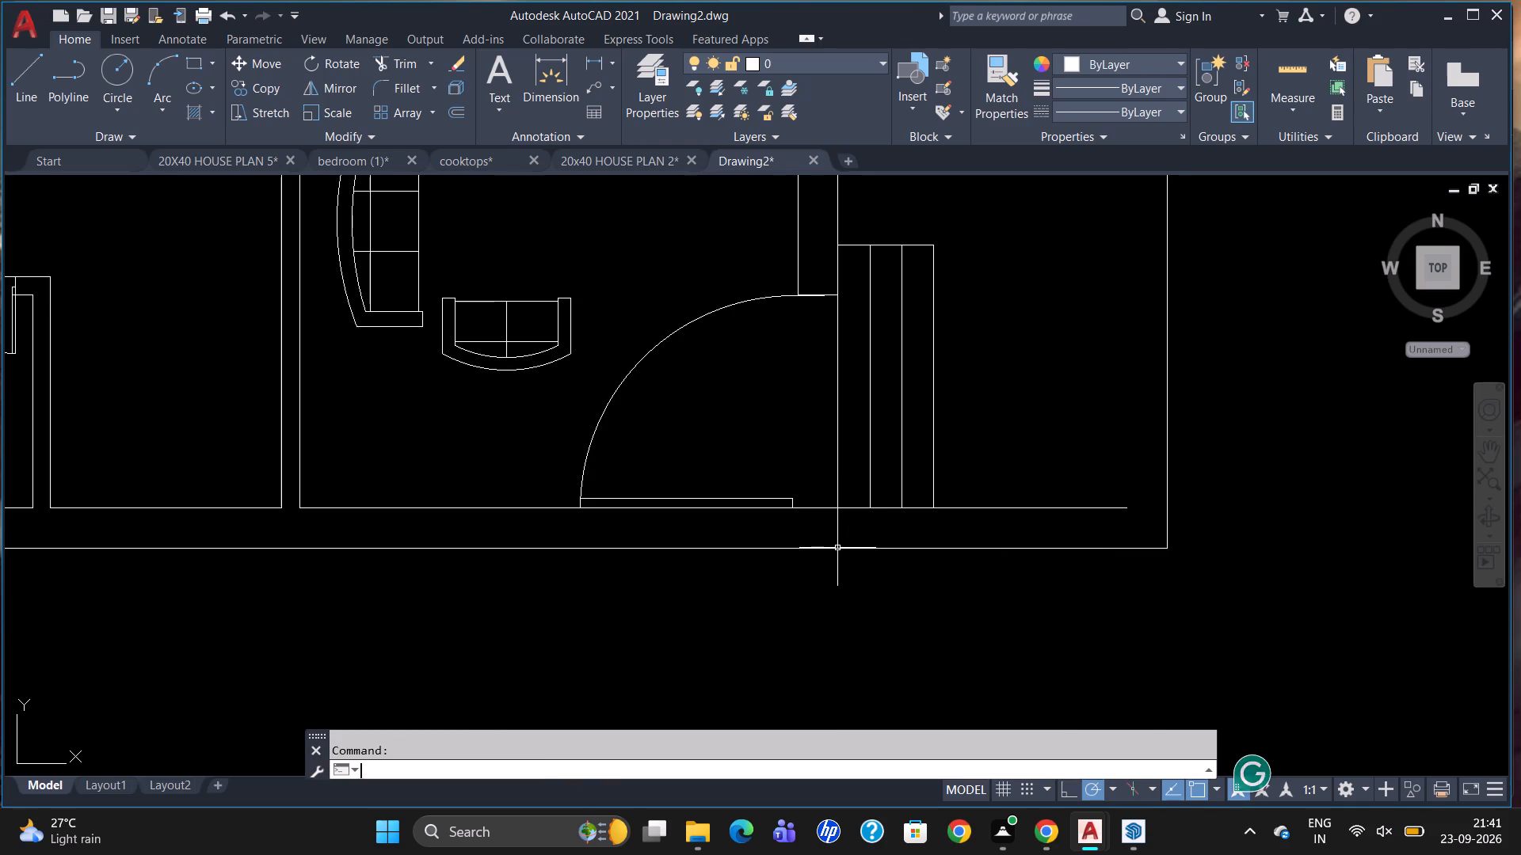
# Trim the bottom wall's inner line where it extends past the right edge of the entrance steps.
pyautogui.write('TR')
pyautogui.press('Return')
pyautogui.press('Return')
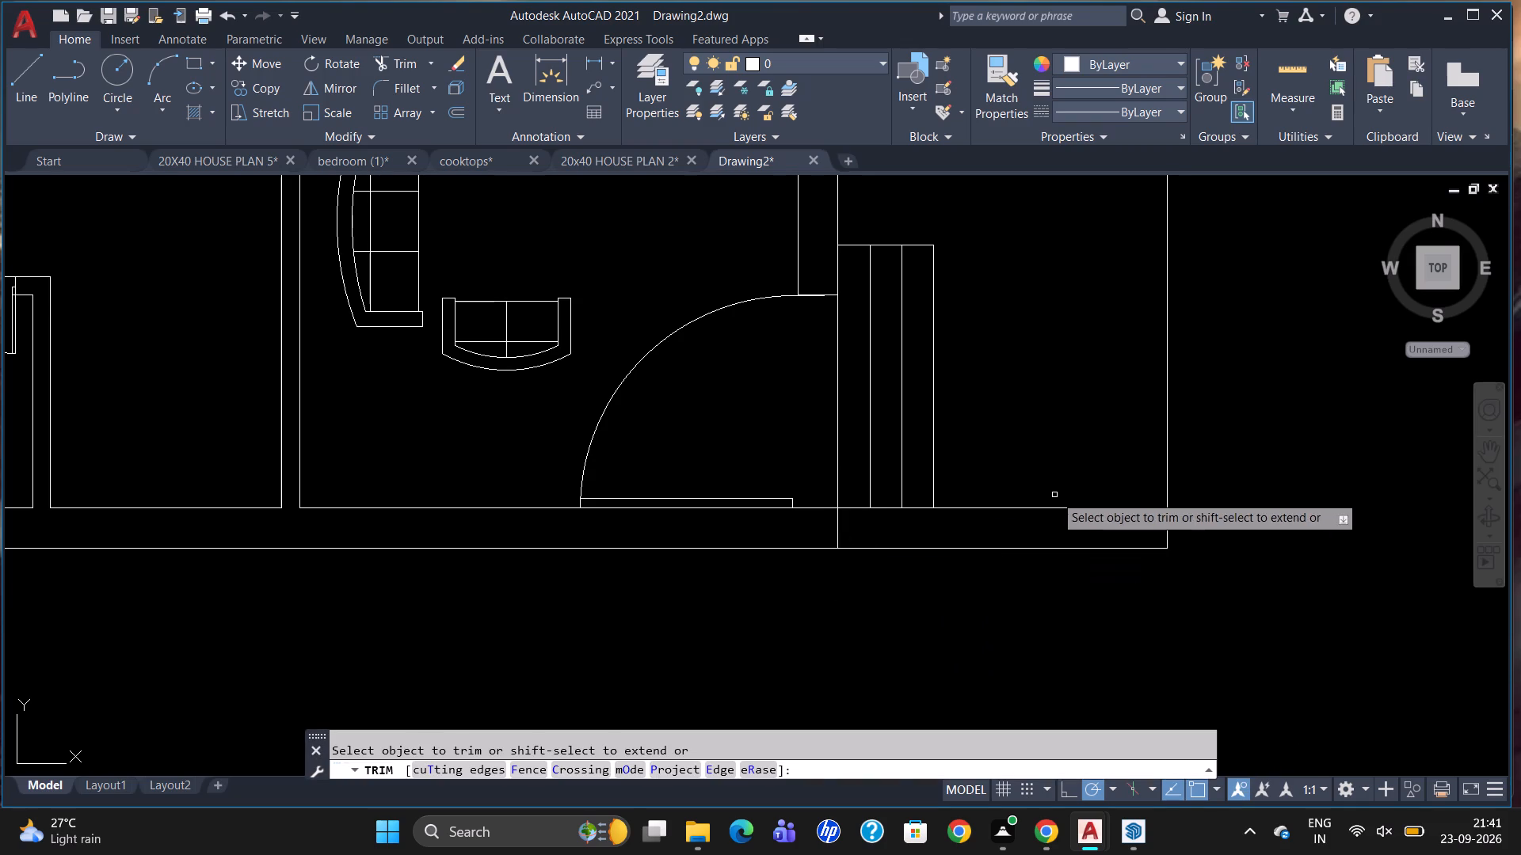
pyautogui.click(1054, 505)
pyautogui.click(1054, 513)
pyautogui.click(1054, 507)
pyautogui.scroll(-3, 1077, 553)
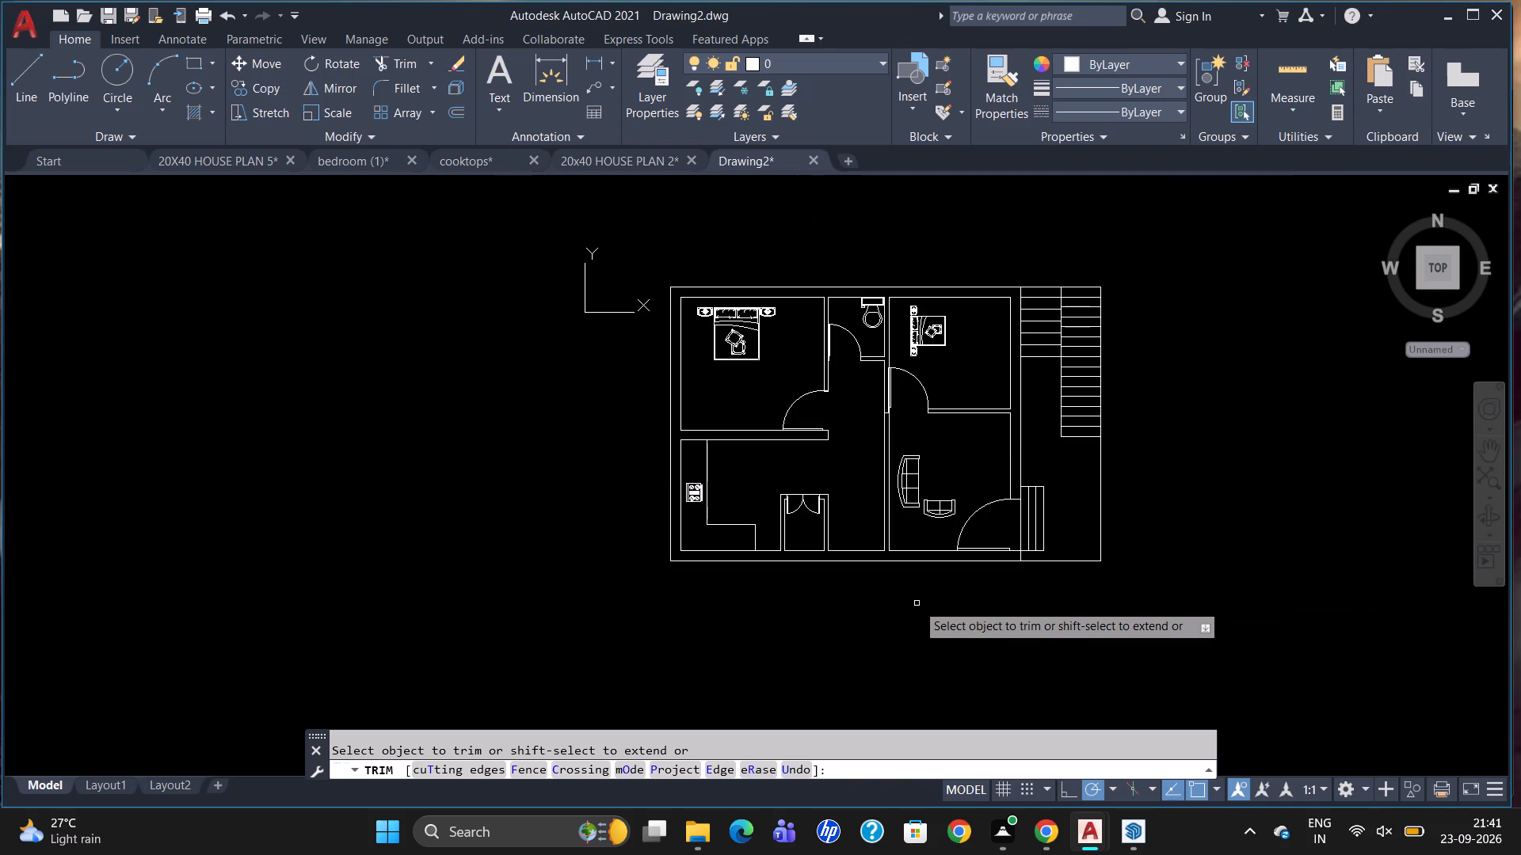
pyautogui.press('Escape')
# Draw a 9" by 54" upright rectangle outside the plan, to the left of the kitchen, as a window.
pyautogui.write('REC')
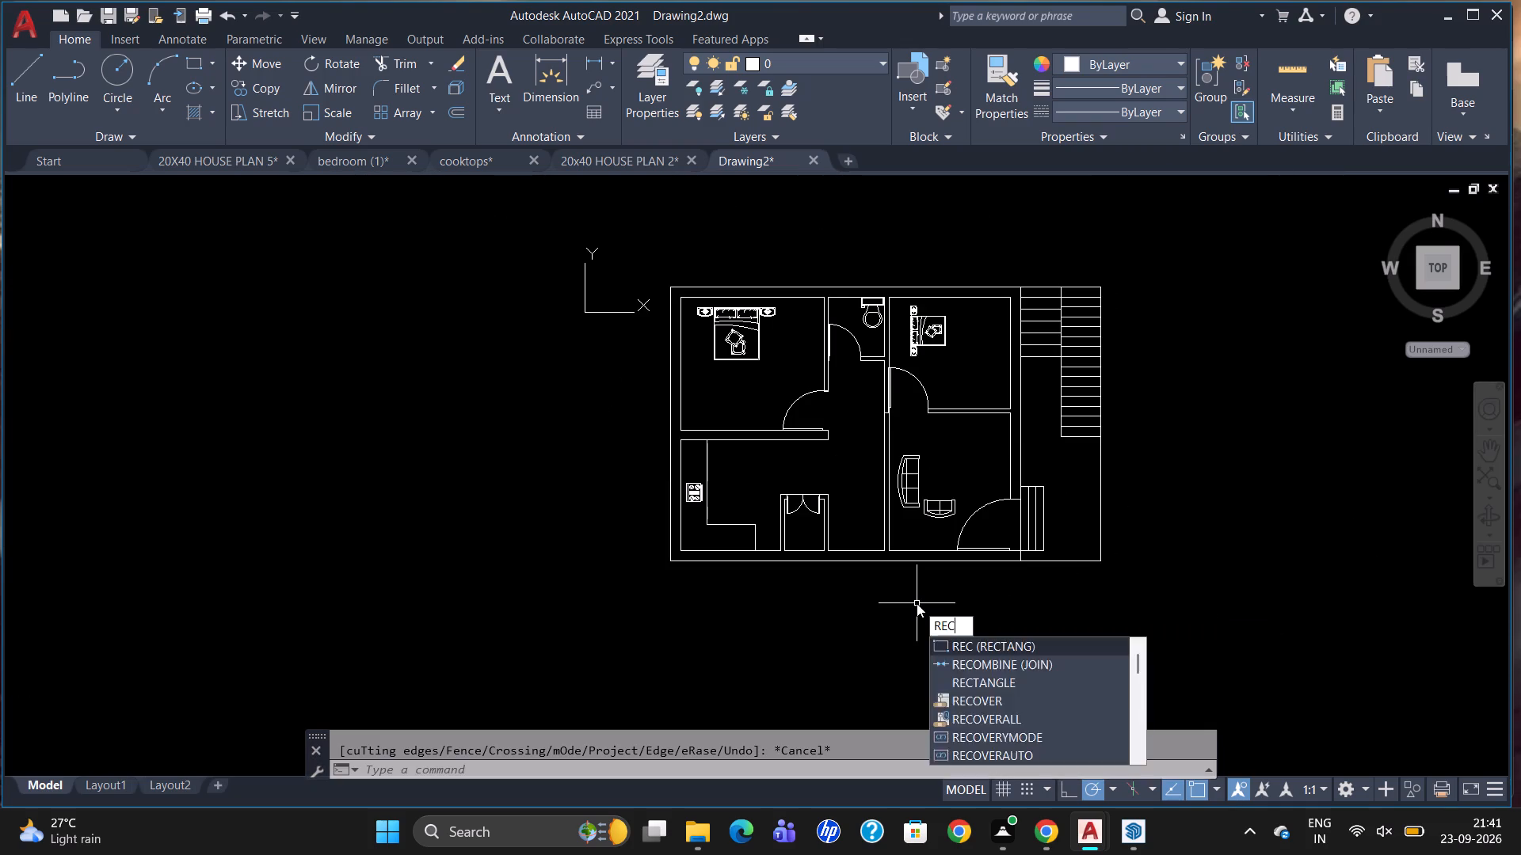
pyautogui.press('Return')
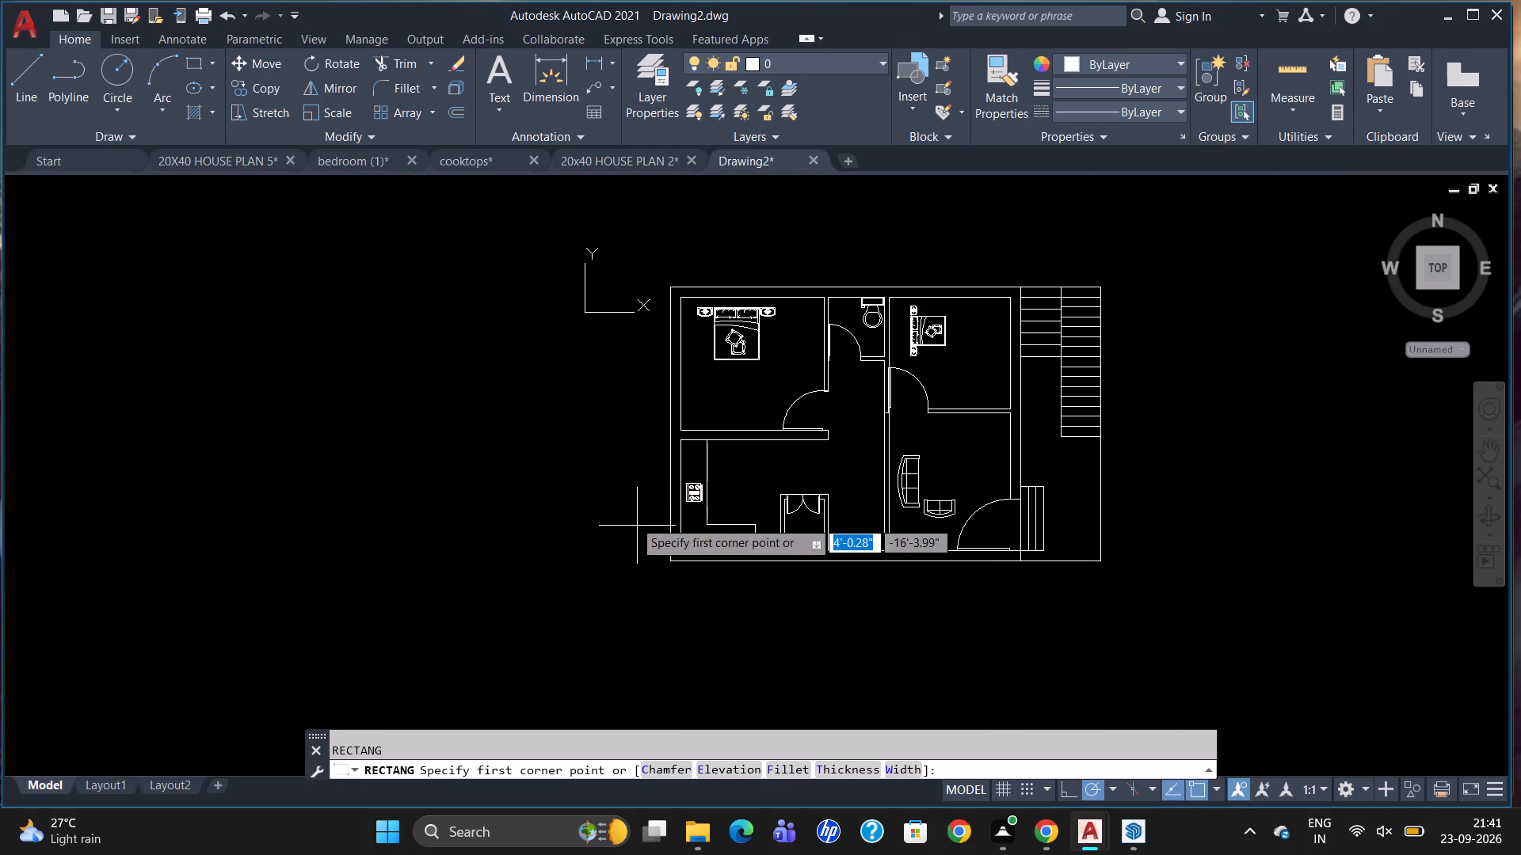
pyautogui.click(623, 477)
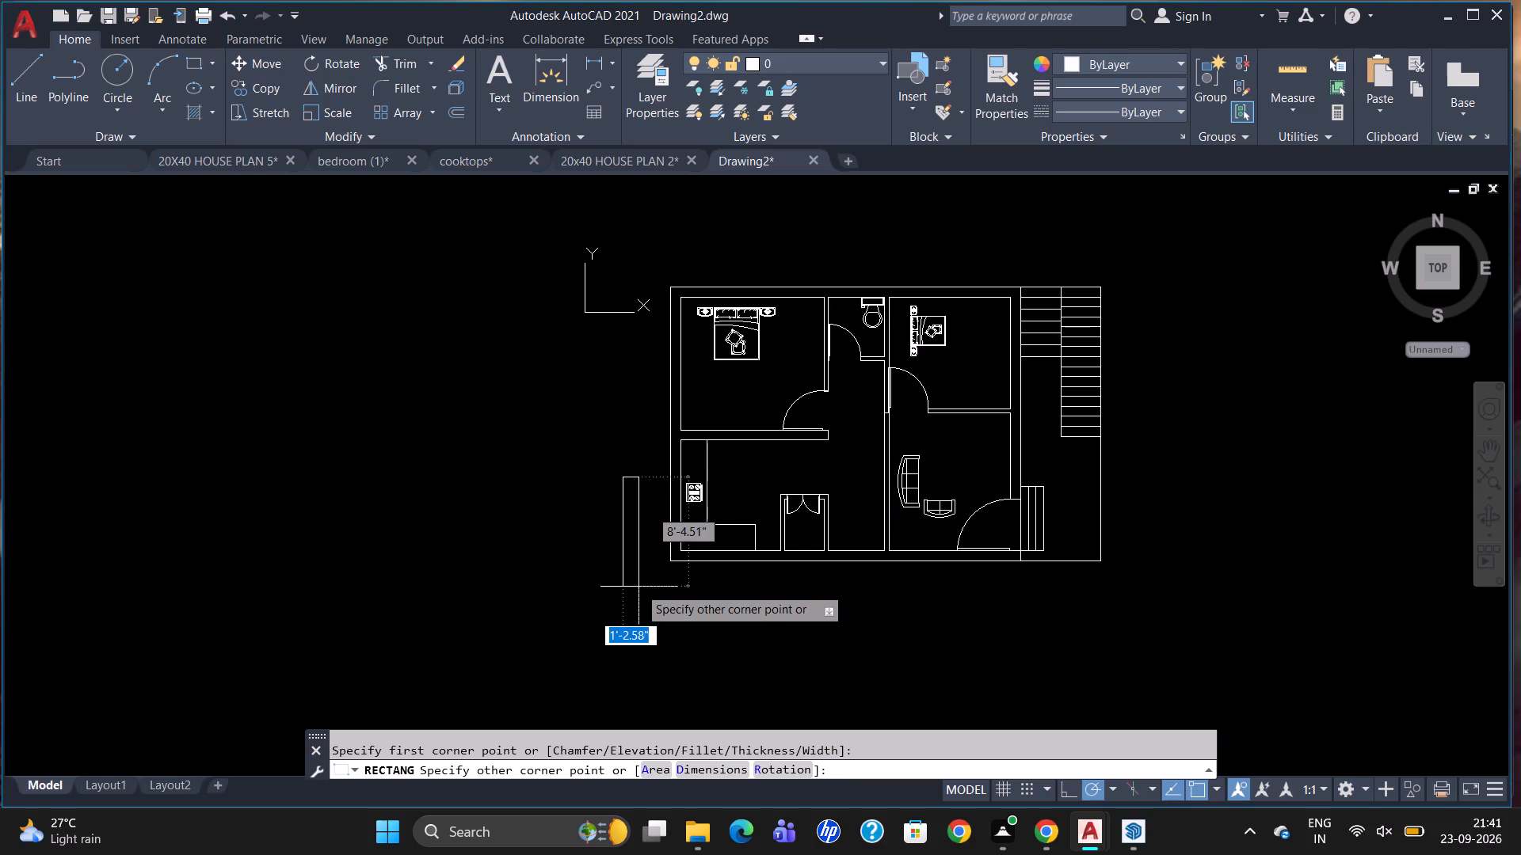
pyautogui.press('9')
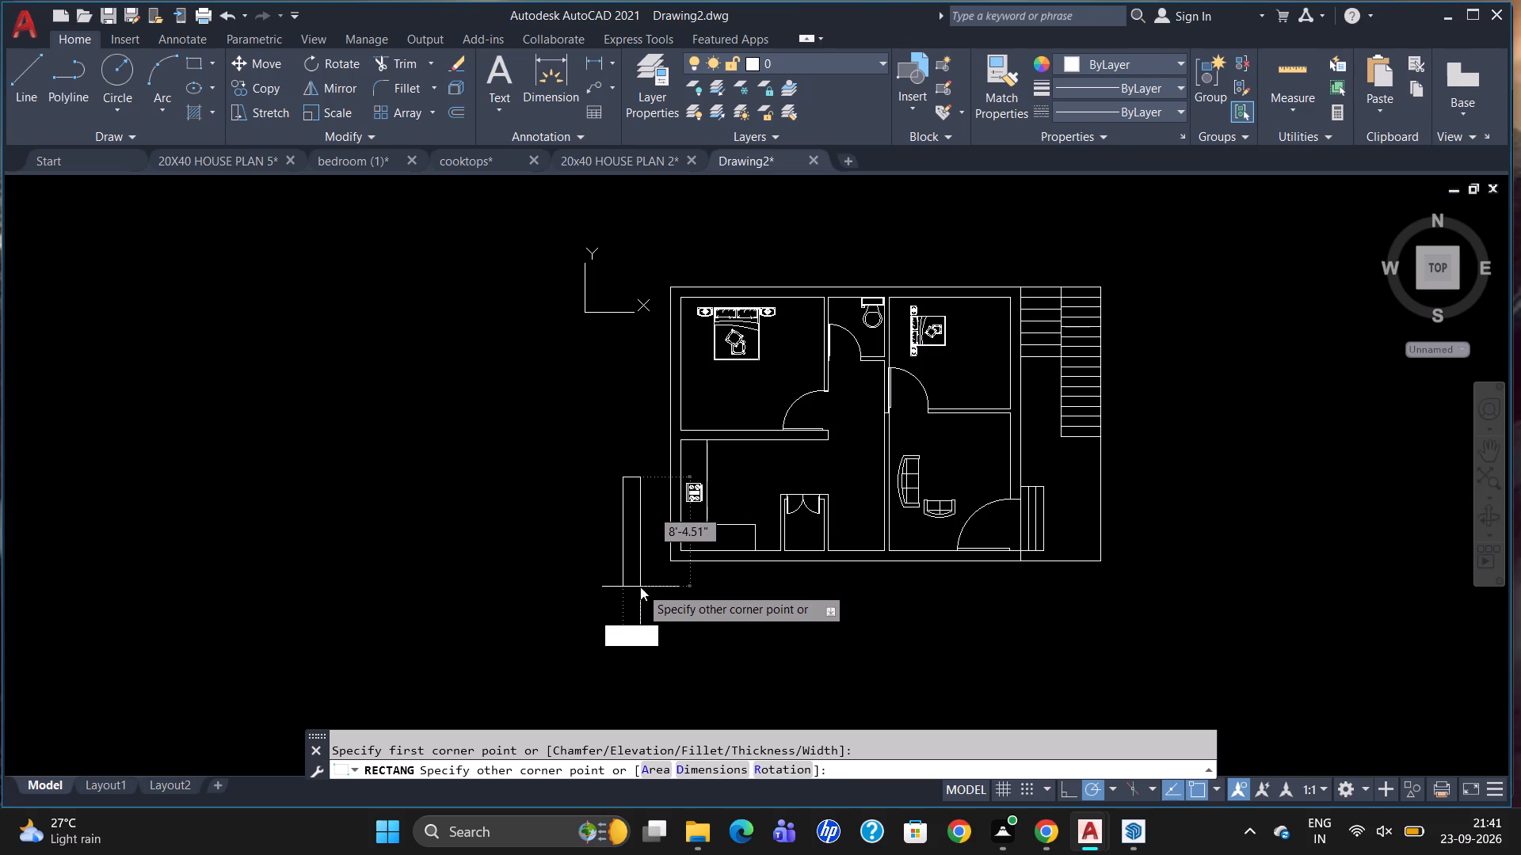
pyautogui.press('Tab')
pyautogui.write('54')
pyautogui.press('Return')
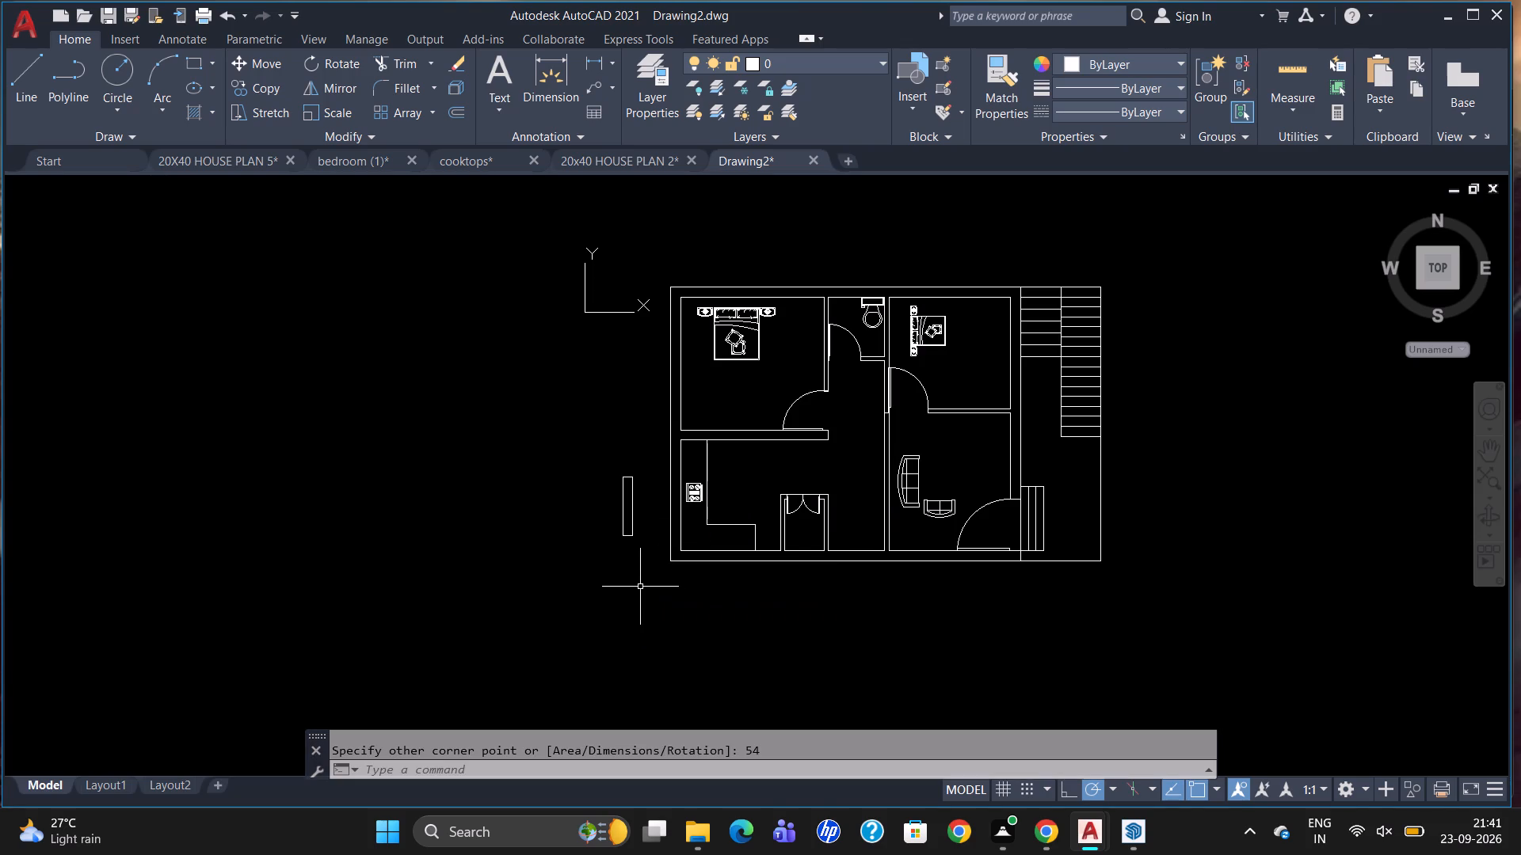
# Draw a vertical centre line in the window rectangle between the midpoints of its short sides.
pyautogui.press('l')
pyautogui.press('Return')
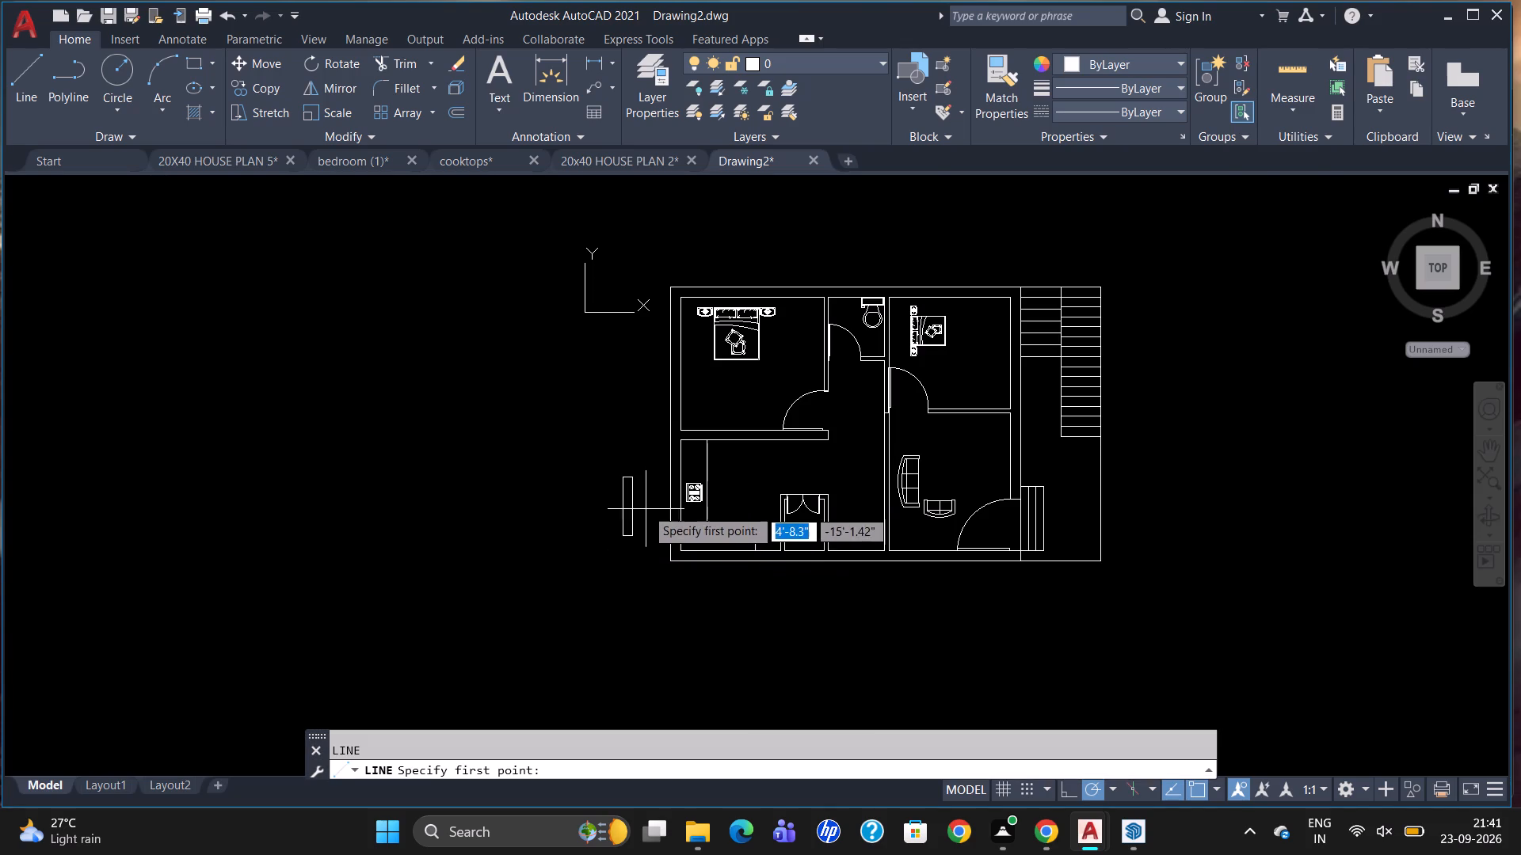
pyautogui.scroll(2, 646, 508)
pyautogui.scroll(3, 612, 439)
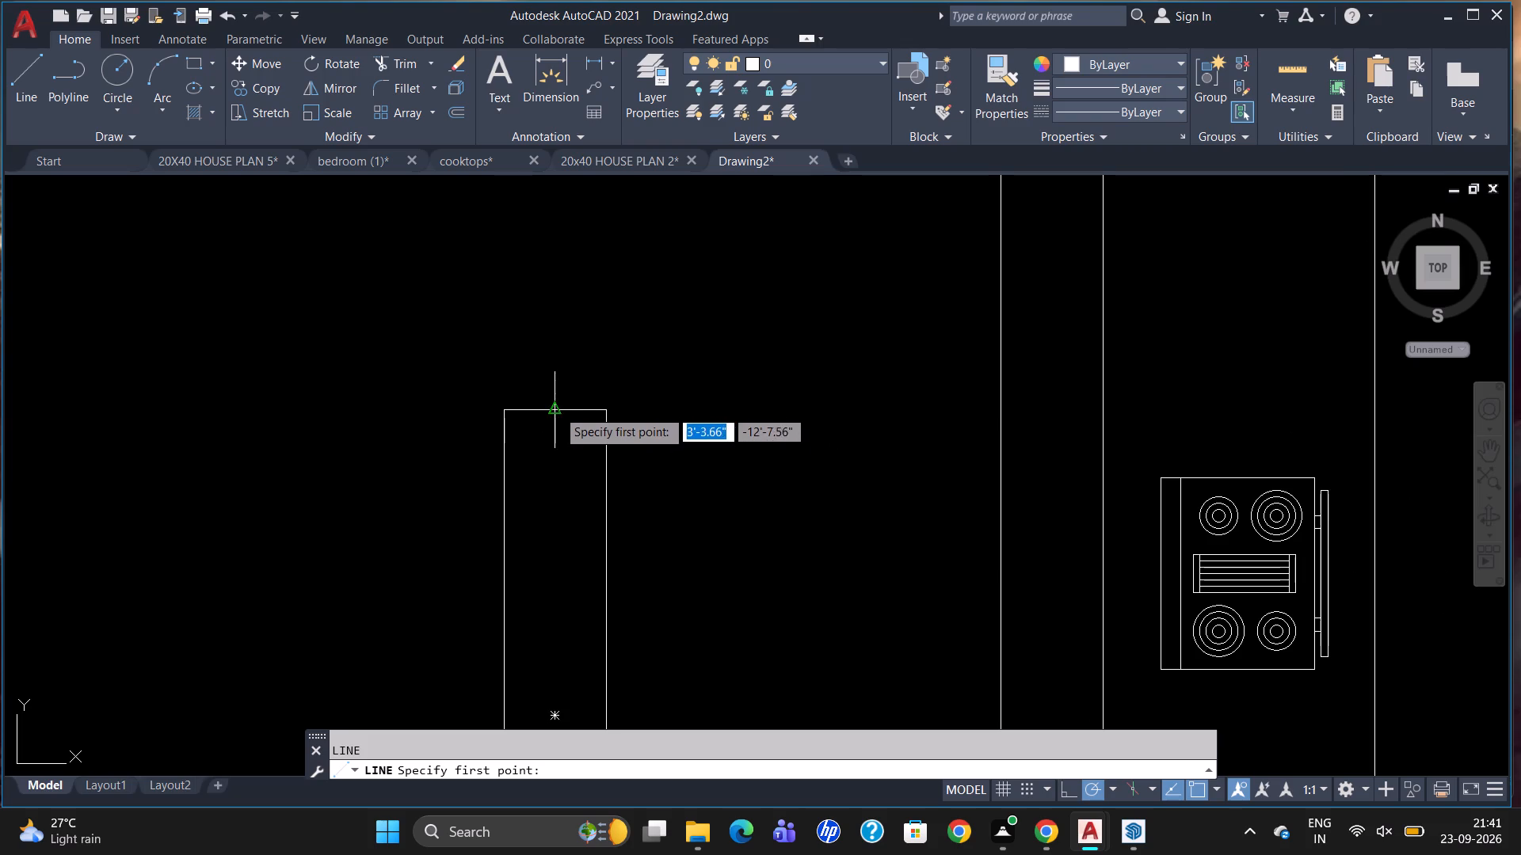
pyautogui.moveTo(557, 403); pyautogui.dragTo(555, 425)
pyautogui.scroll(-3, 547, 476)
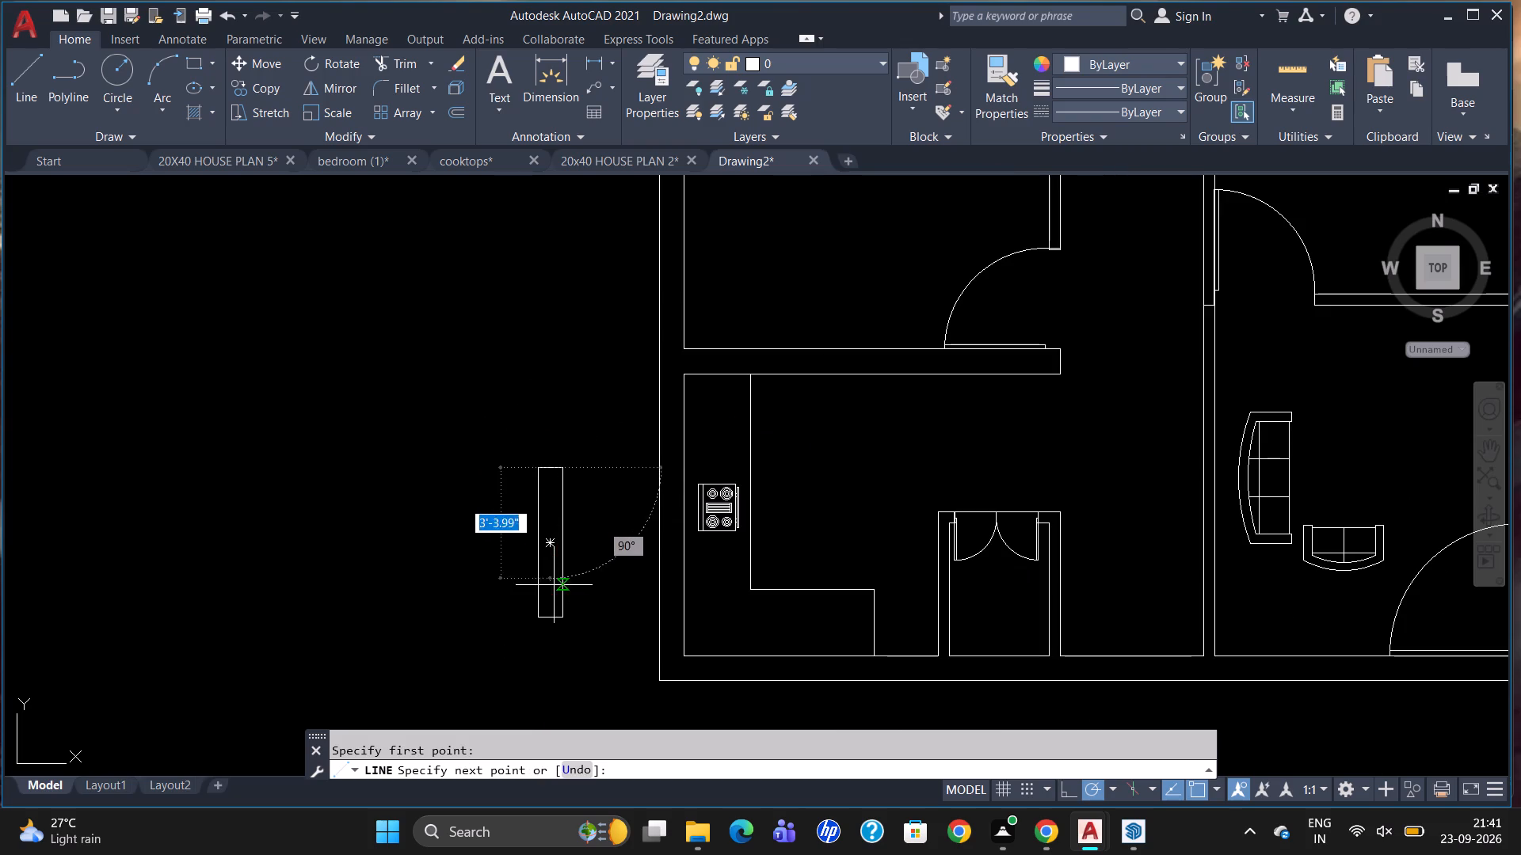
pyautogui.scroll(3, 547, 596)
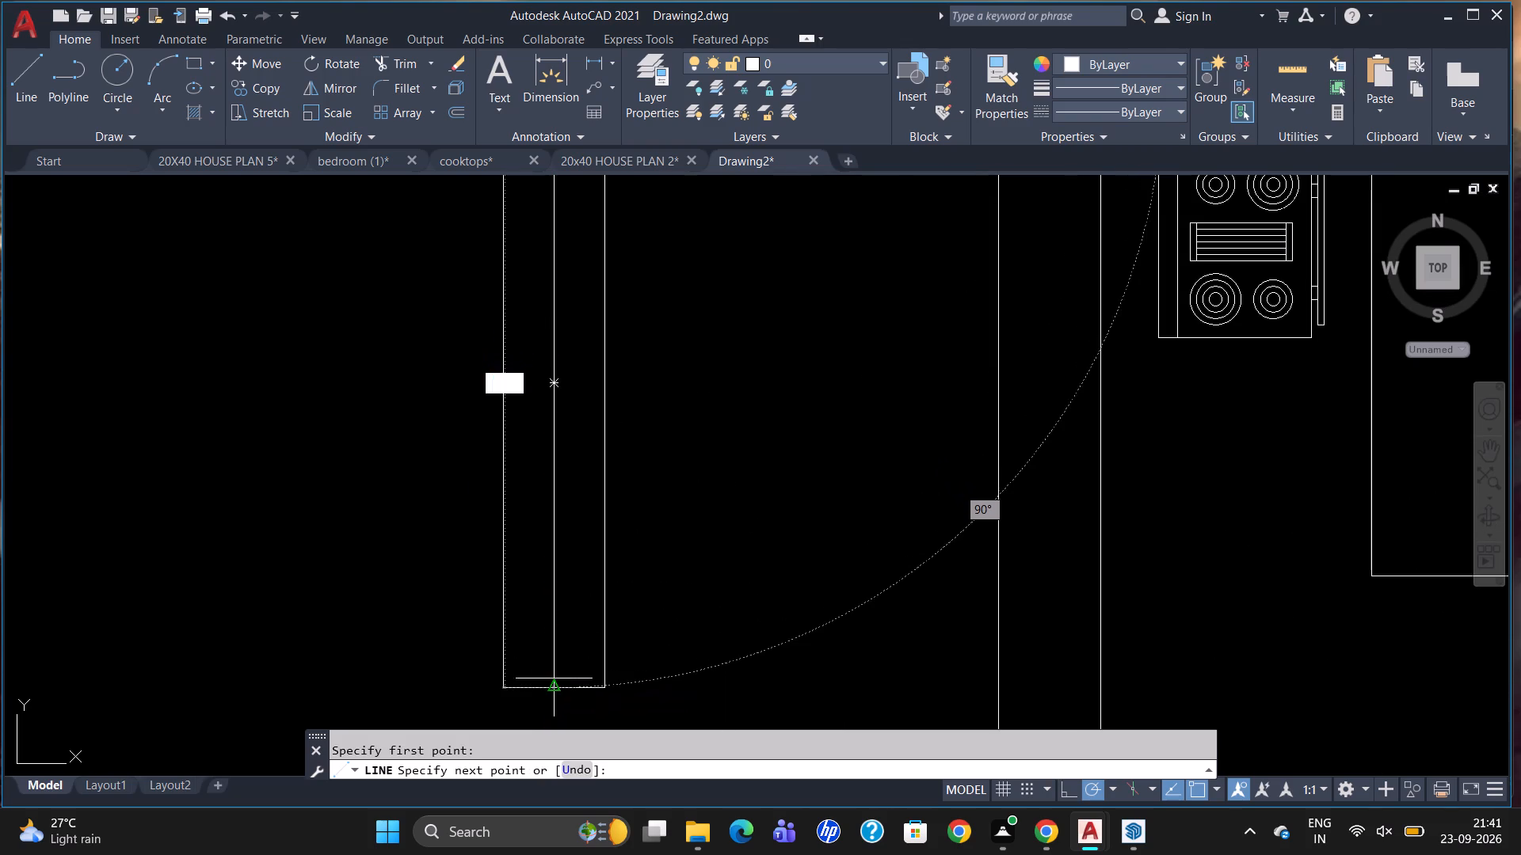
pyautogui.click(553, 683)
pyautogui.press('space')
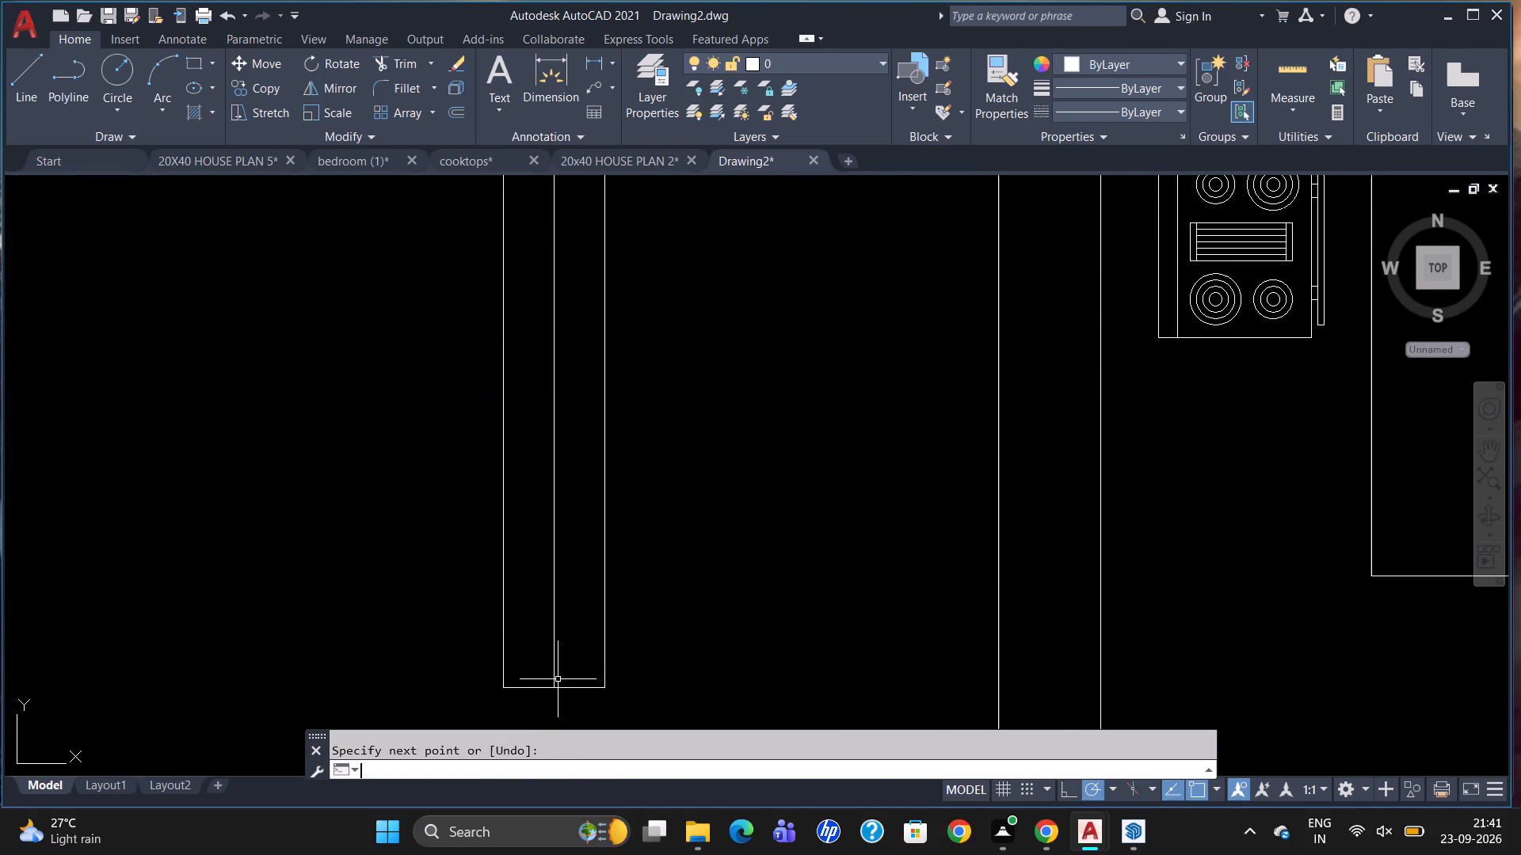
pyautogui.press('Escape')
# Group the window rectangle with its centre line.
pyautogui.scroll(-2, 619, 727)
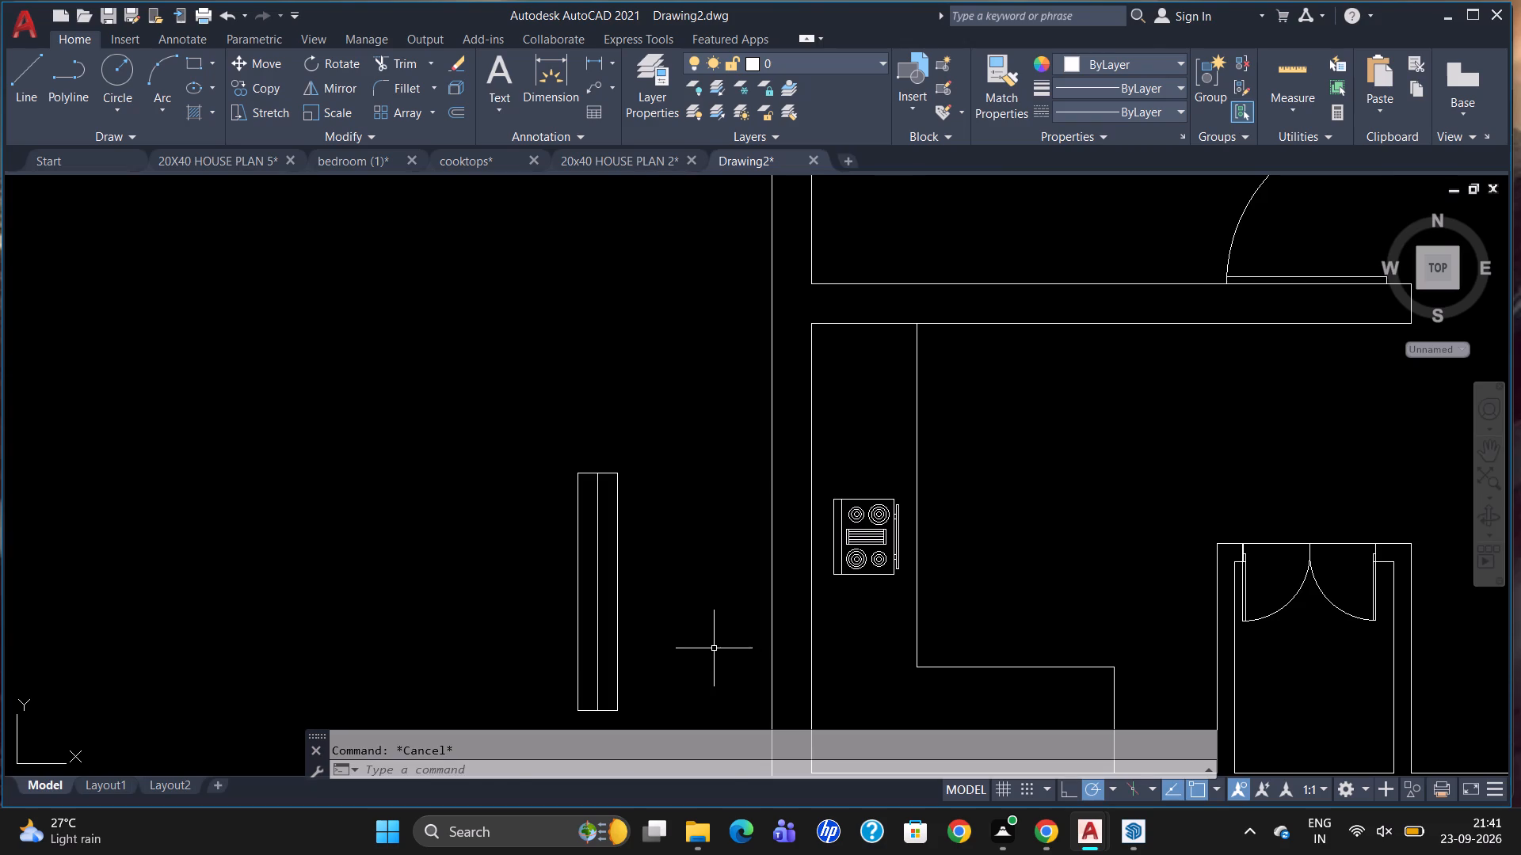
pyautogui.moveTo(714, 646); pyautogui.dragTo(534, 617)
pyautogui.click(1208, 93)
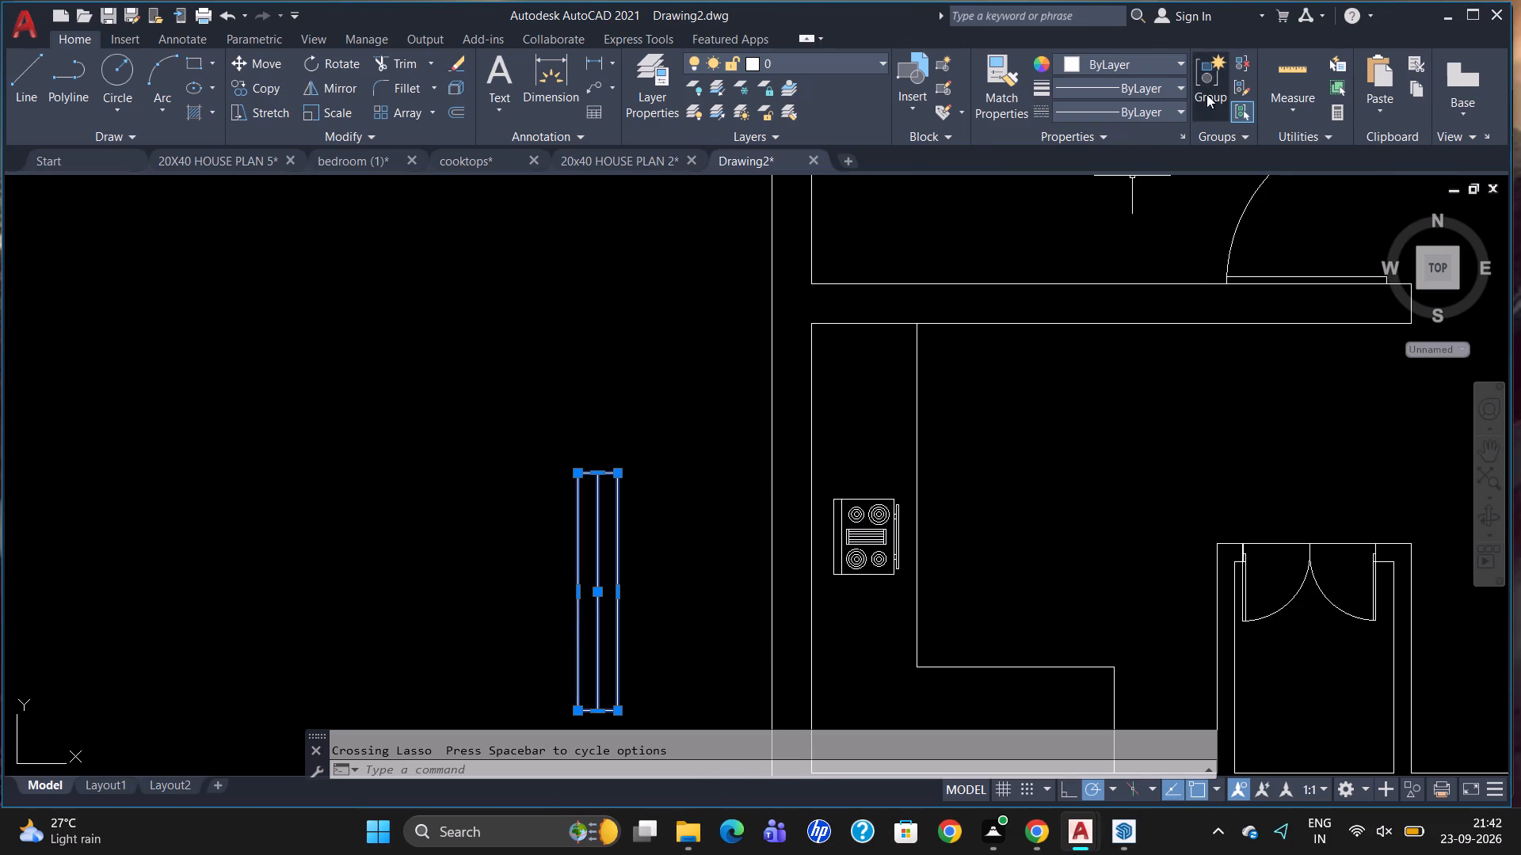
# Move the window group by its upper-right corner into the left outer wall of the large bedroom, beside the bed.
pyautogui.click(612, 471)
pyautogui.scroll(-2, 635, 412)
pyautogui.press('m')
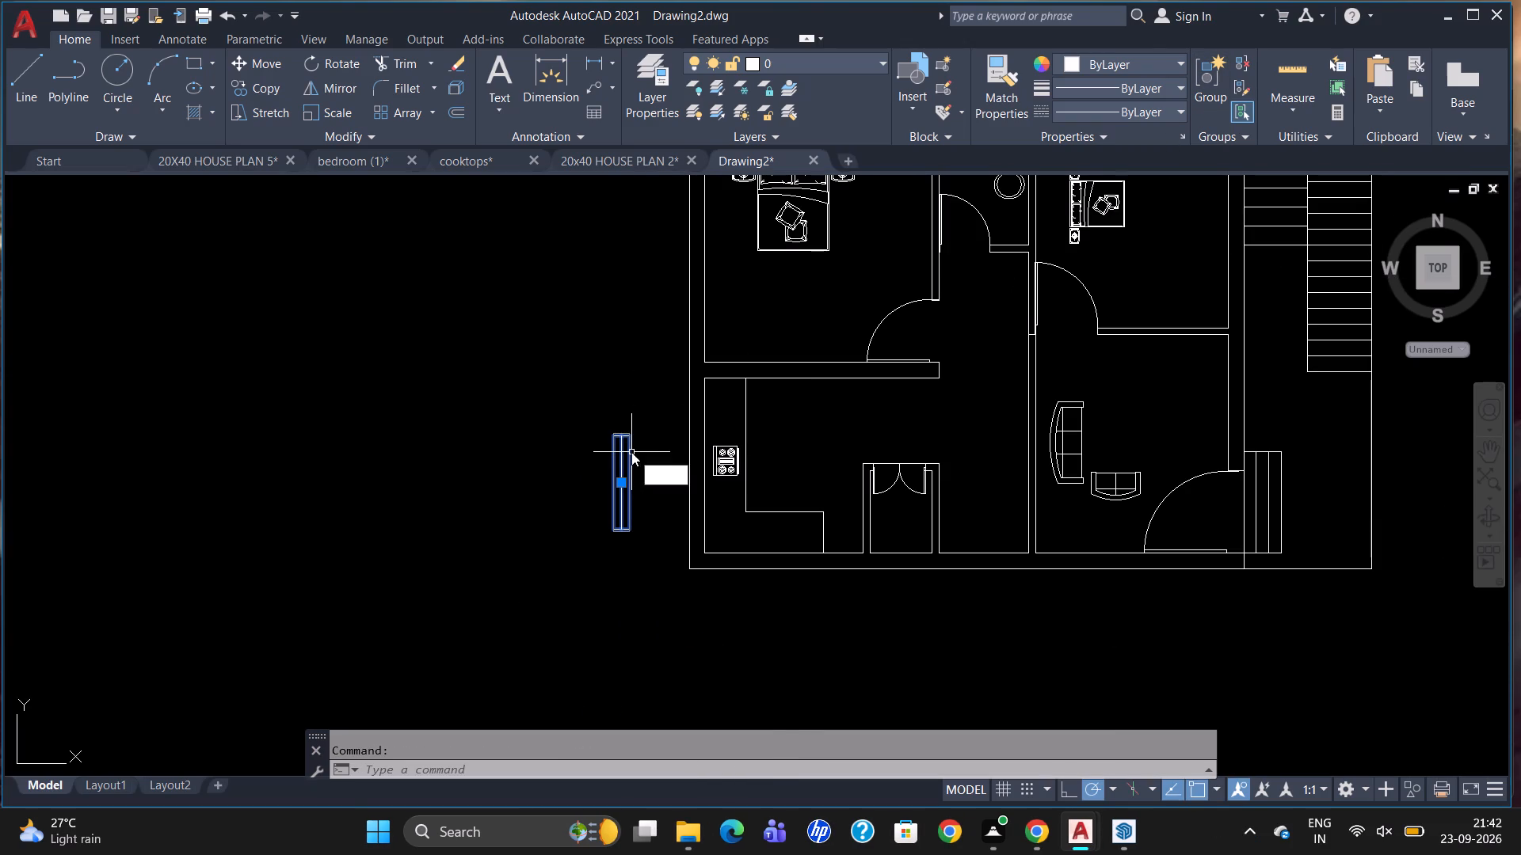
pyautogui.press('Return')
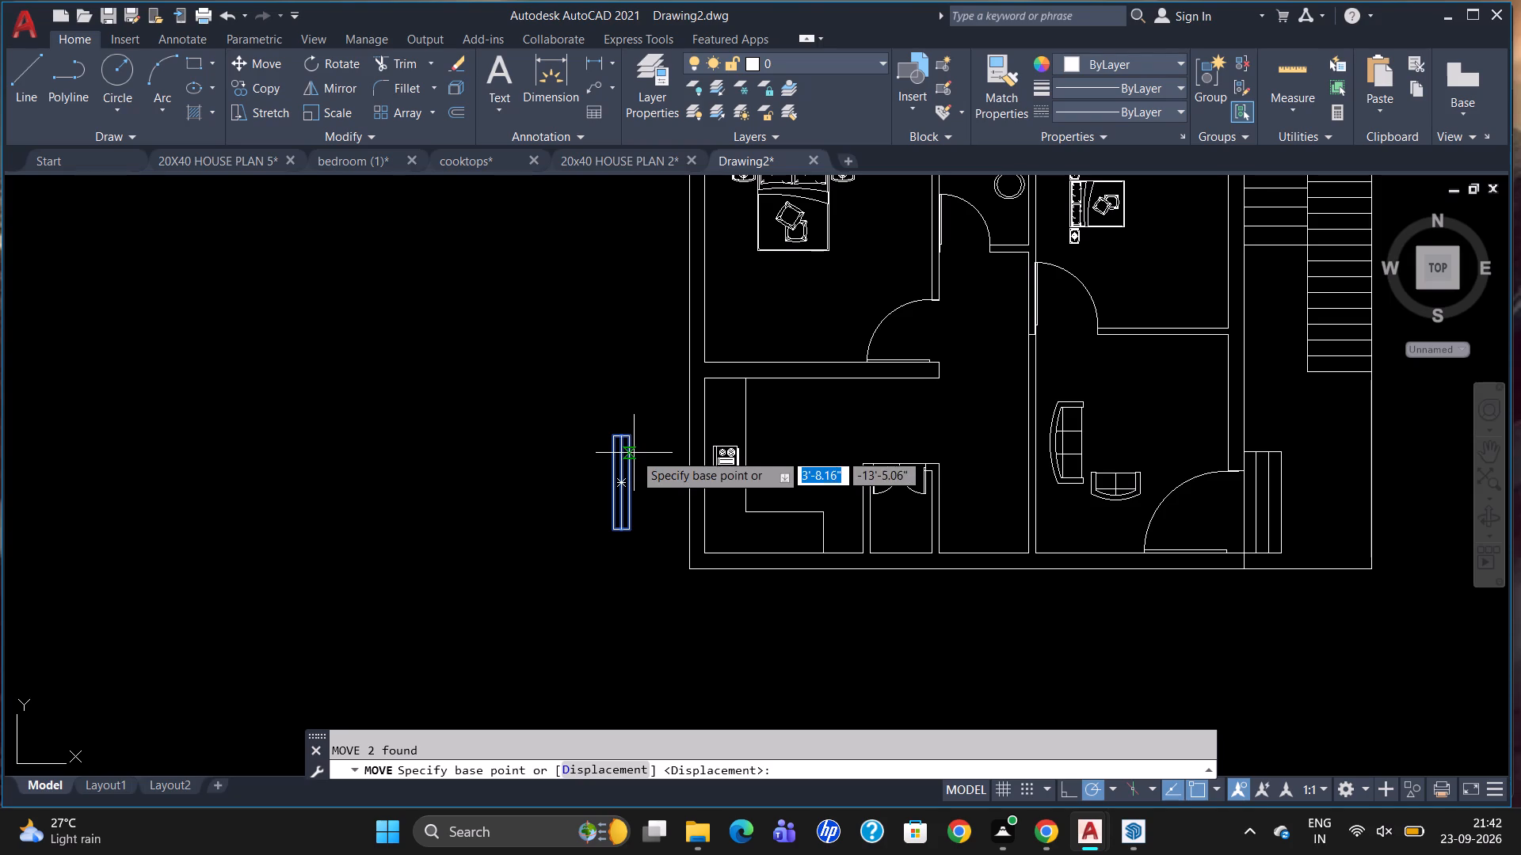
pyautogui.click(634, 439)
pyautogui.scroll(-2, 658, 454)
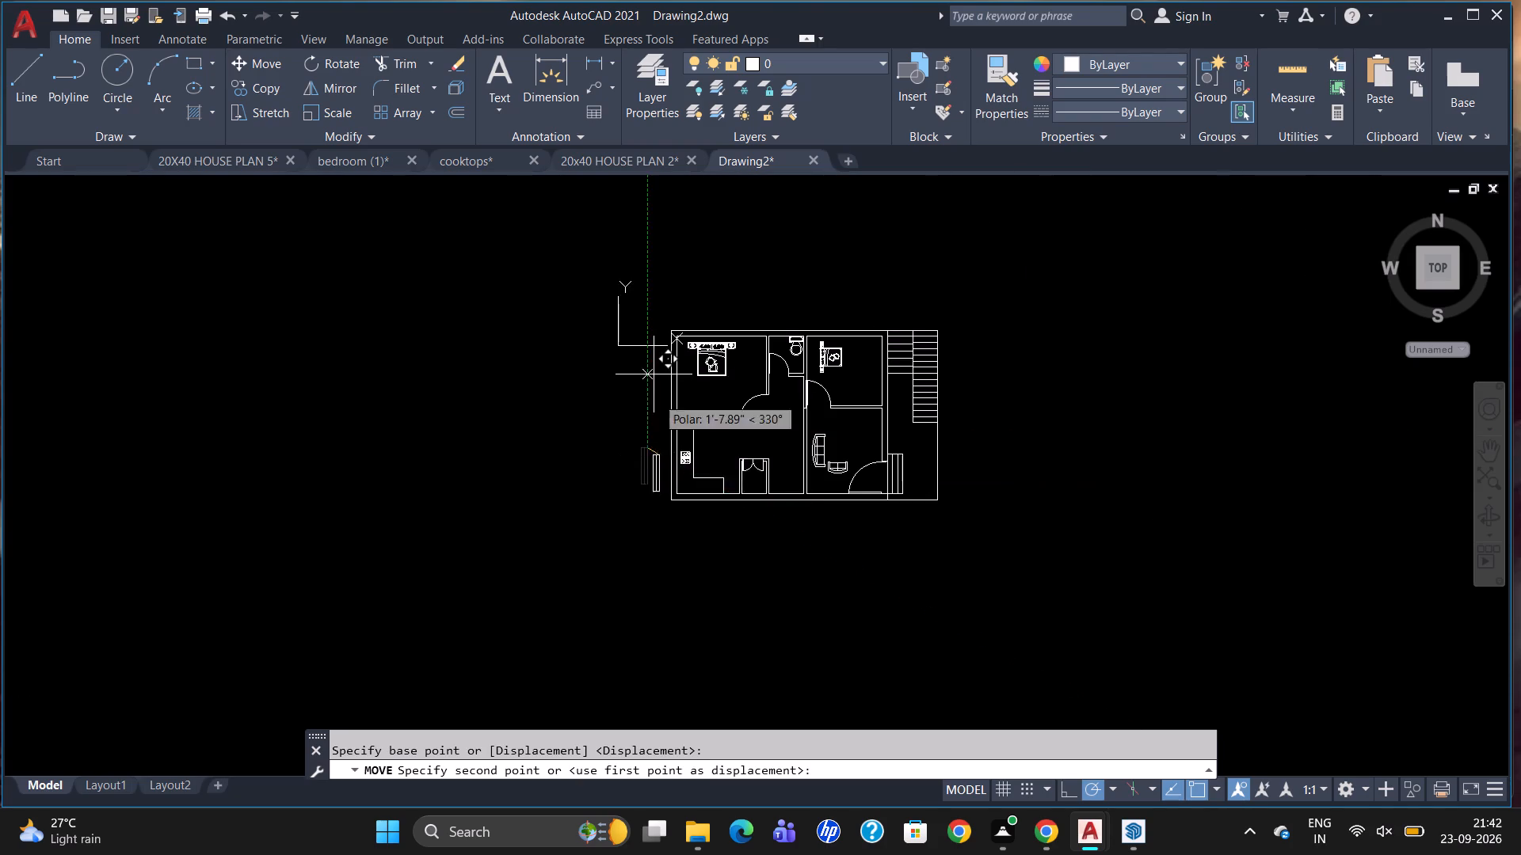
pyautogui.scroll(3, 654, 373)
pyautogui.scroll(2, 764, 336)
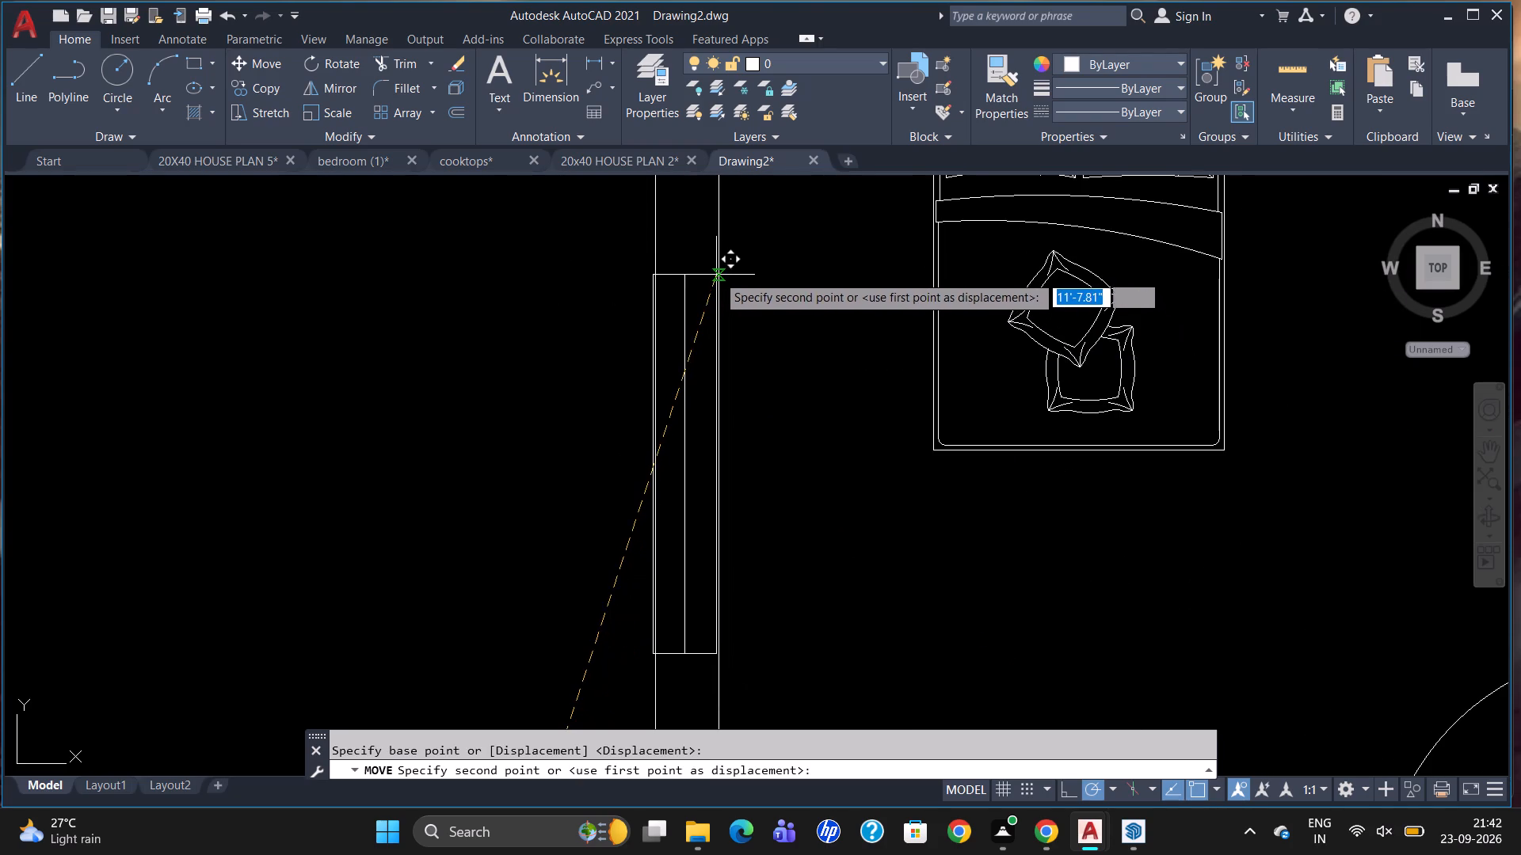
pyautogui.click(719, 273)
# Copy the bedroom window straight down about 10'-1" into the left outer wall beside the kitchen range.
pyautogui.click(719, 274)
pyautogui.scroll(-1, 733, 265)
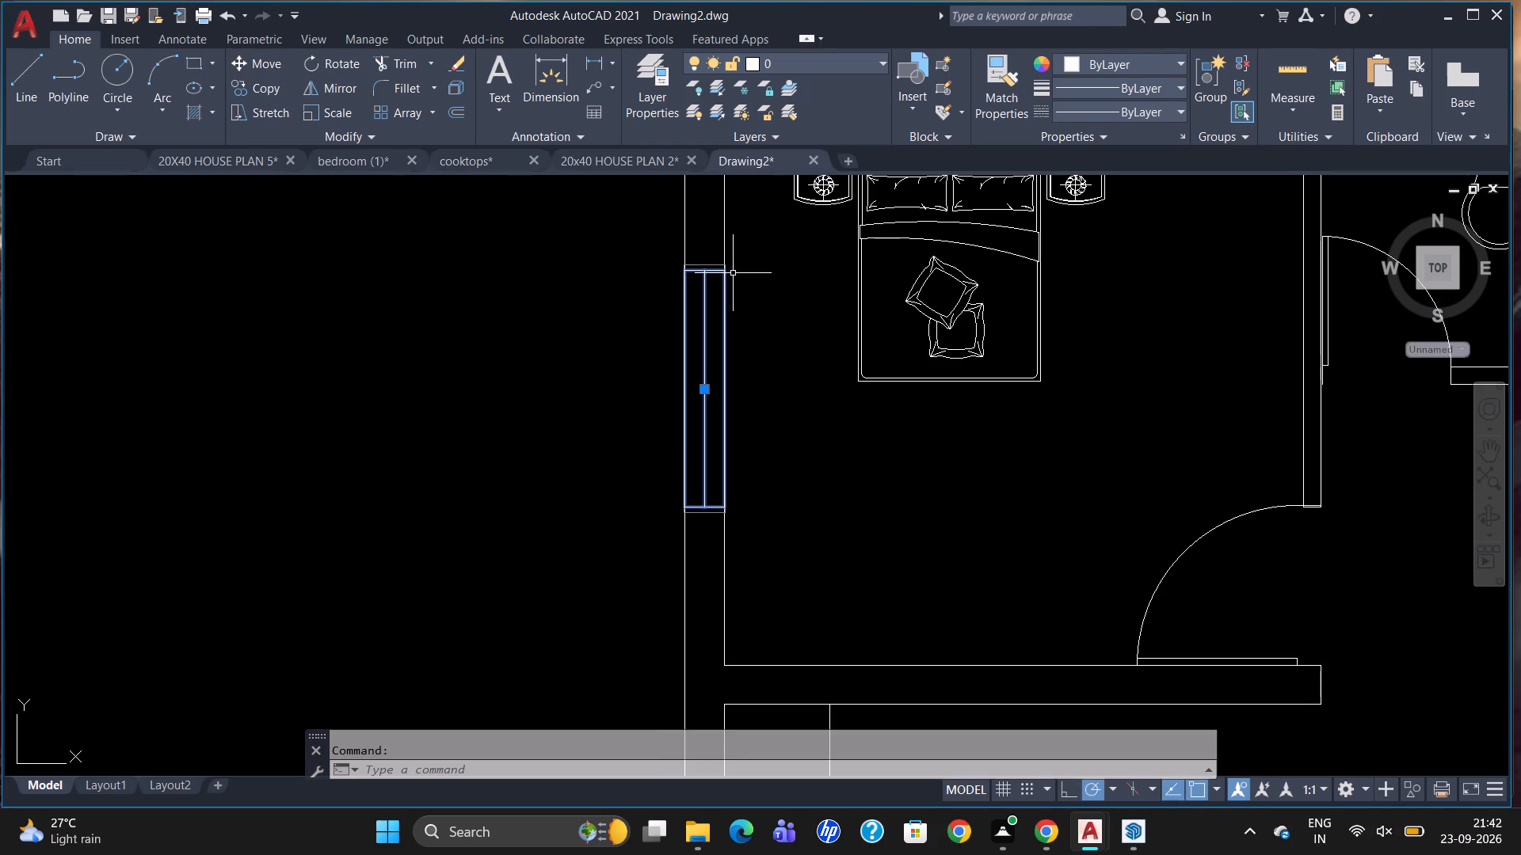
pyautogui.press('c')
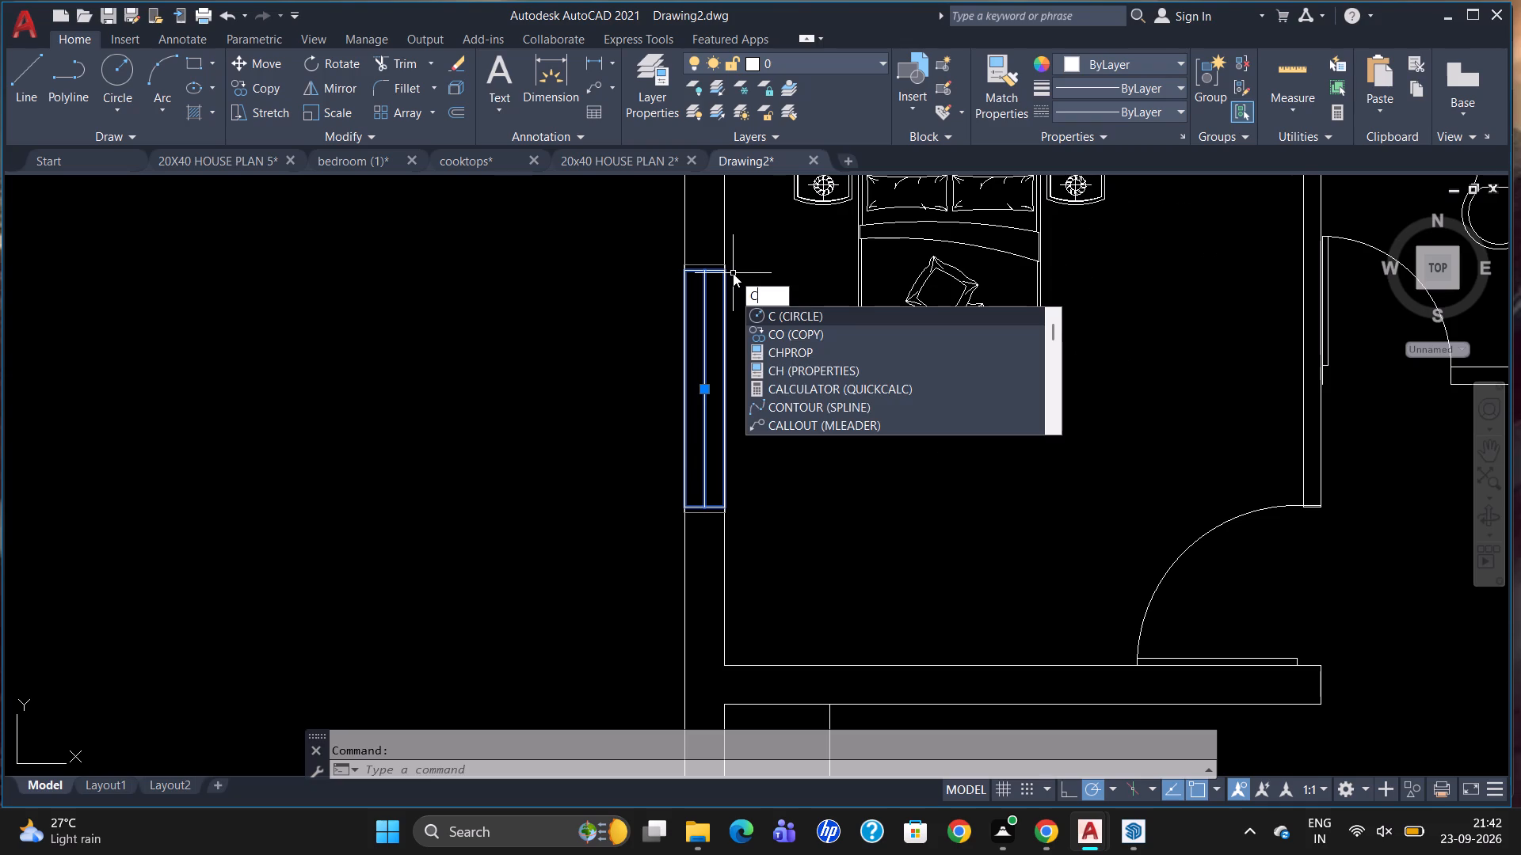
pyautogui.press('o')
pyautogui.press('Return')
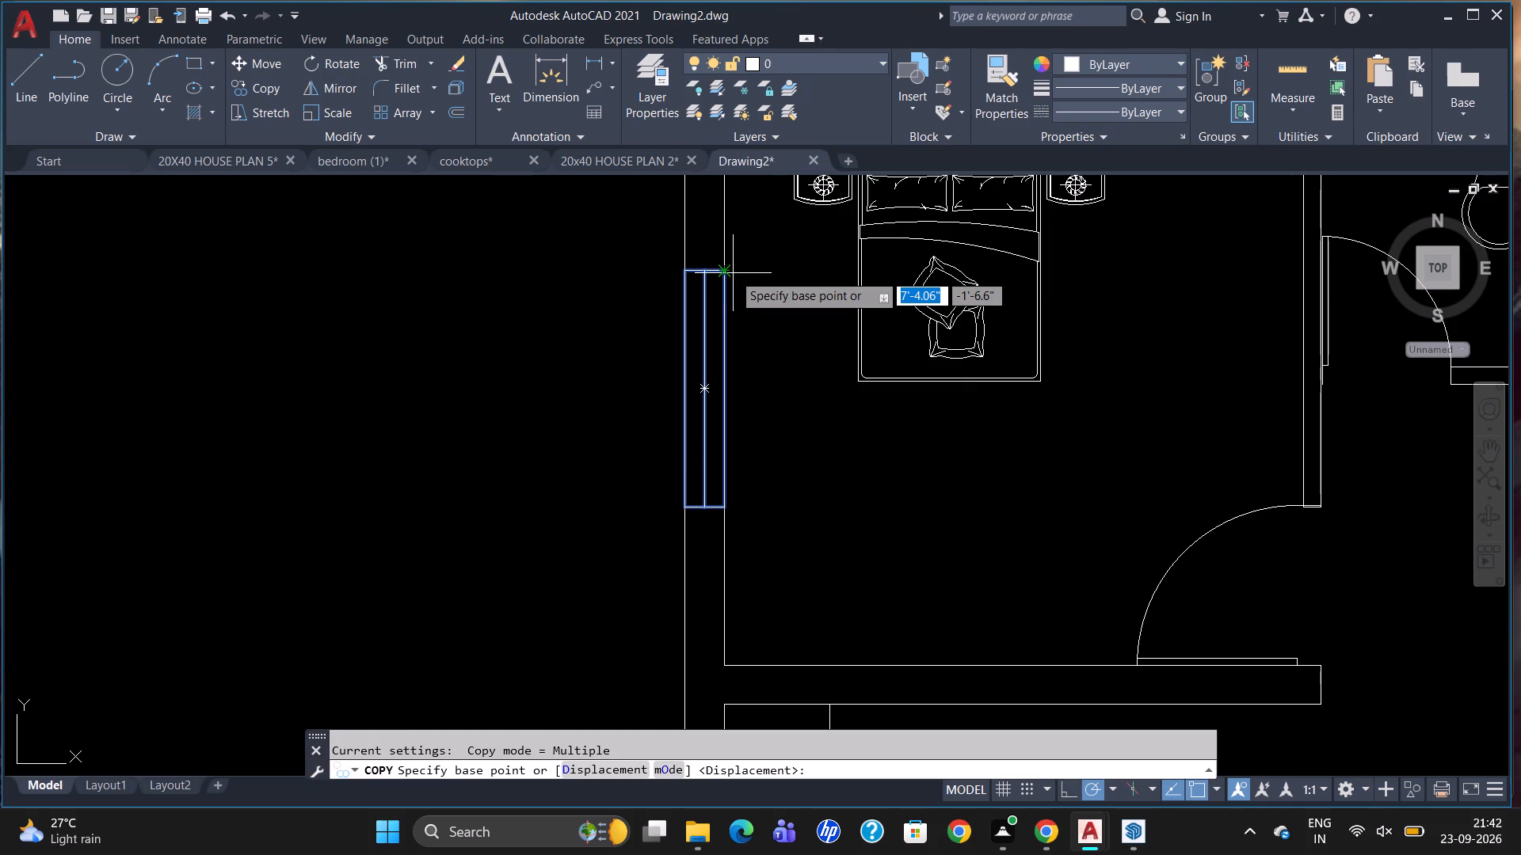
pyautogui.click(733, 273)
pyautogui.scroll(-3, 738, 306)
pyautogui.scroll(2, 737, 414)
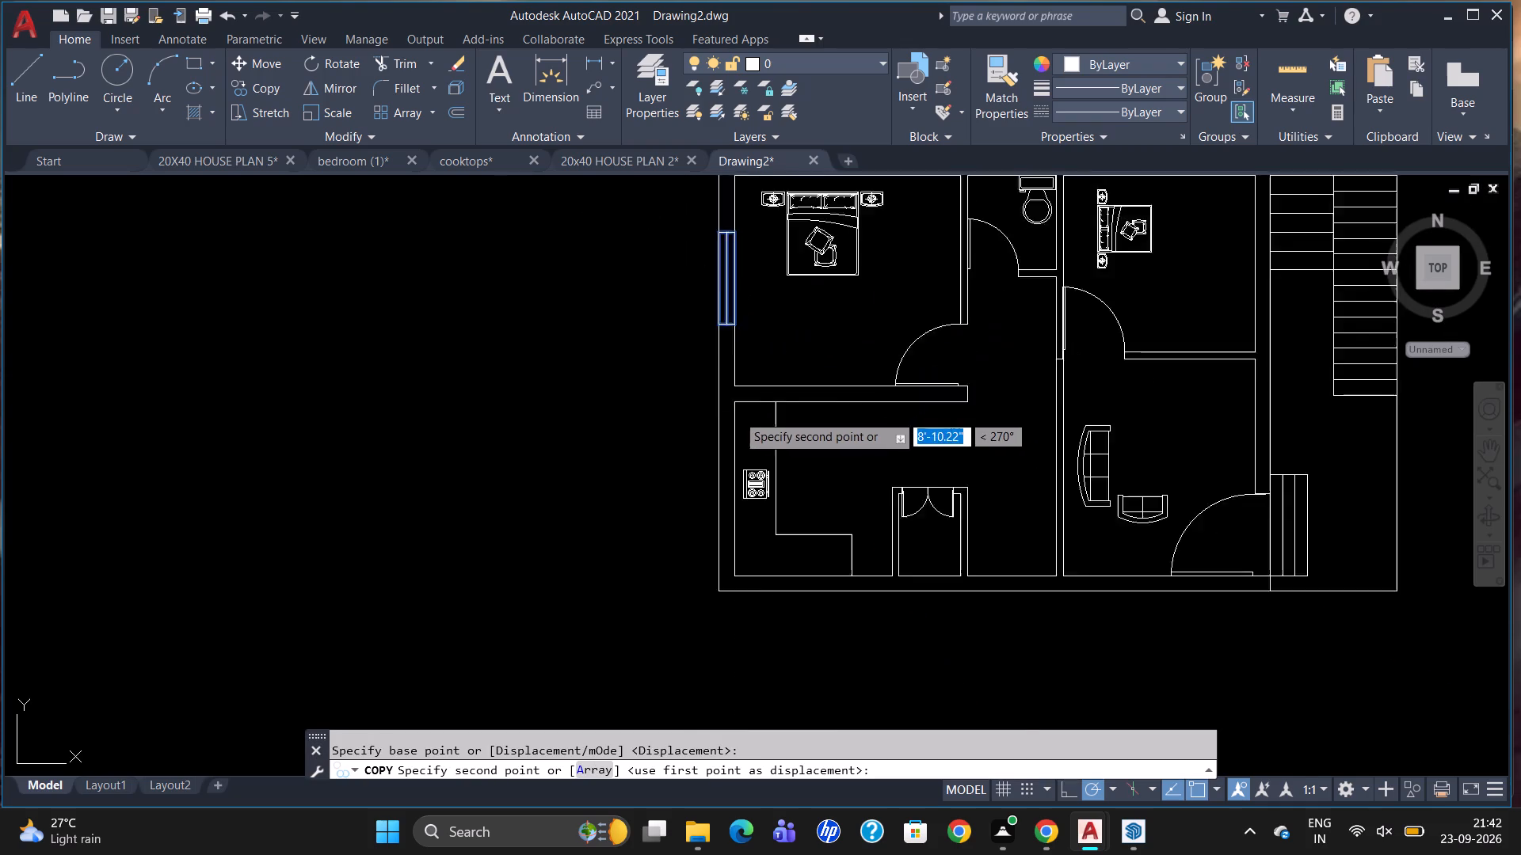
pyautogui.scroll(1, 737, 414)
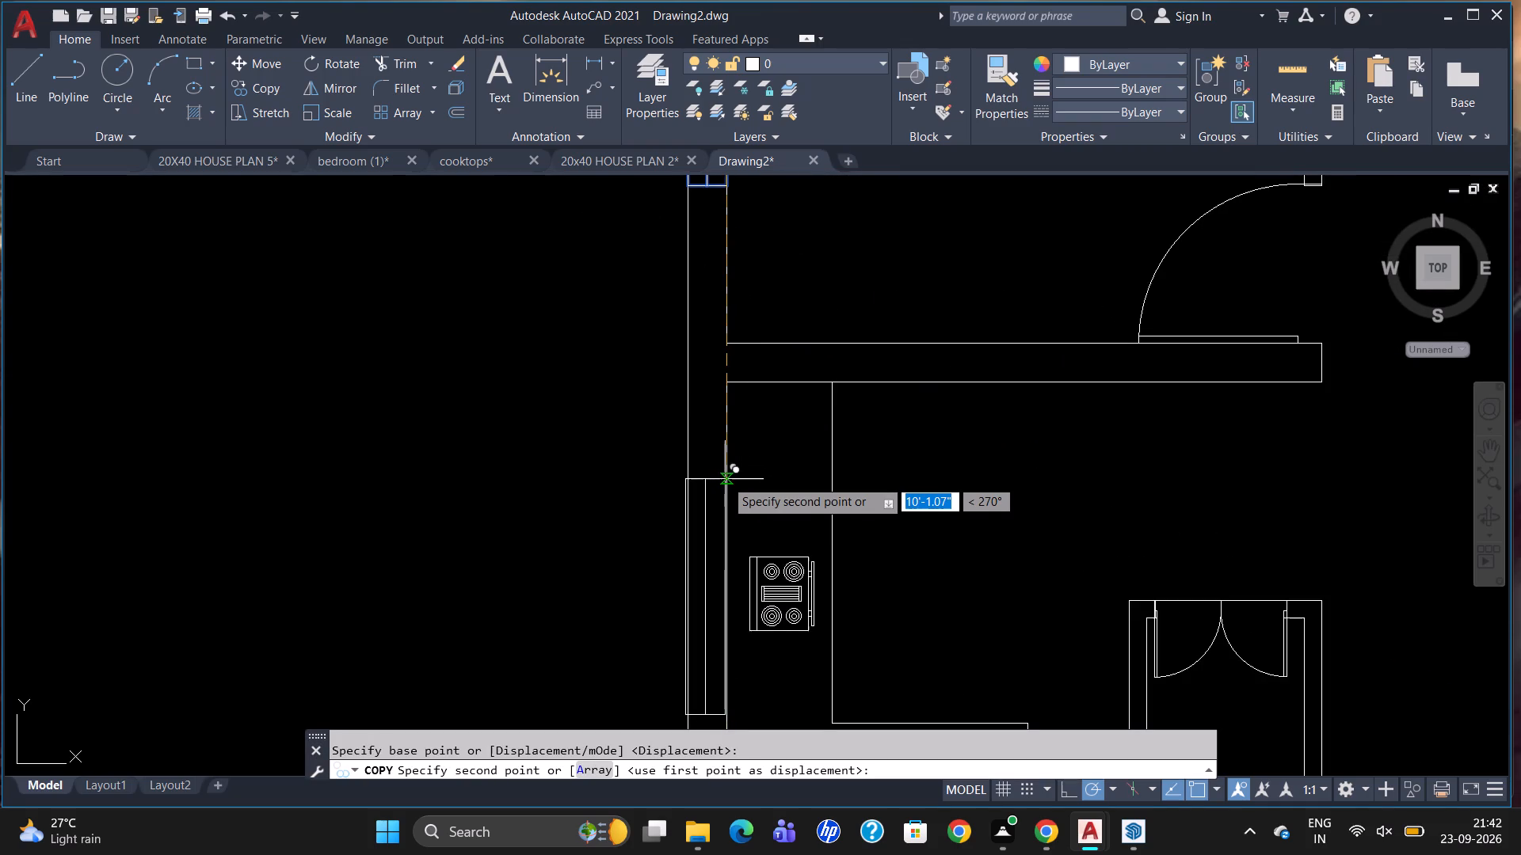
pyautogui.click(727, 478)
# Place two more window copies, one across the top wall of the small bedroom and one just below the living room's bottom wall.
pyautogui.scroll(-3, 647, 482)
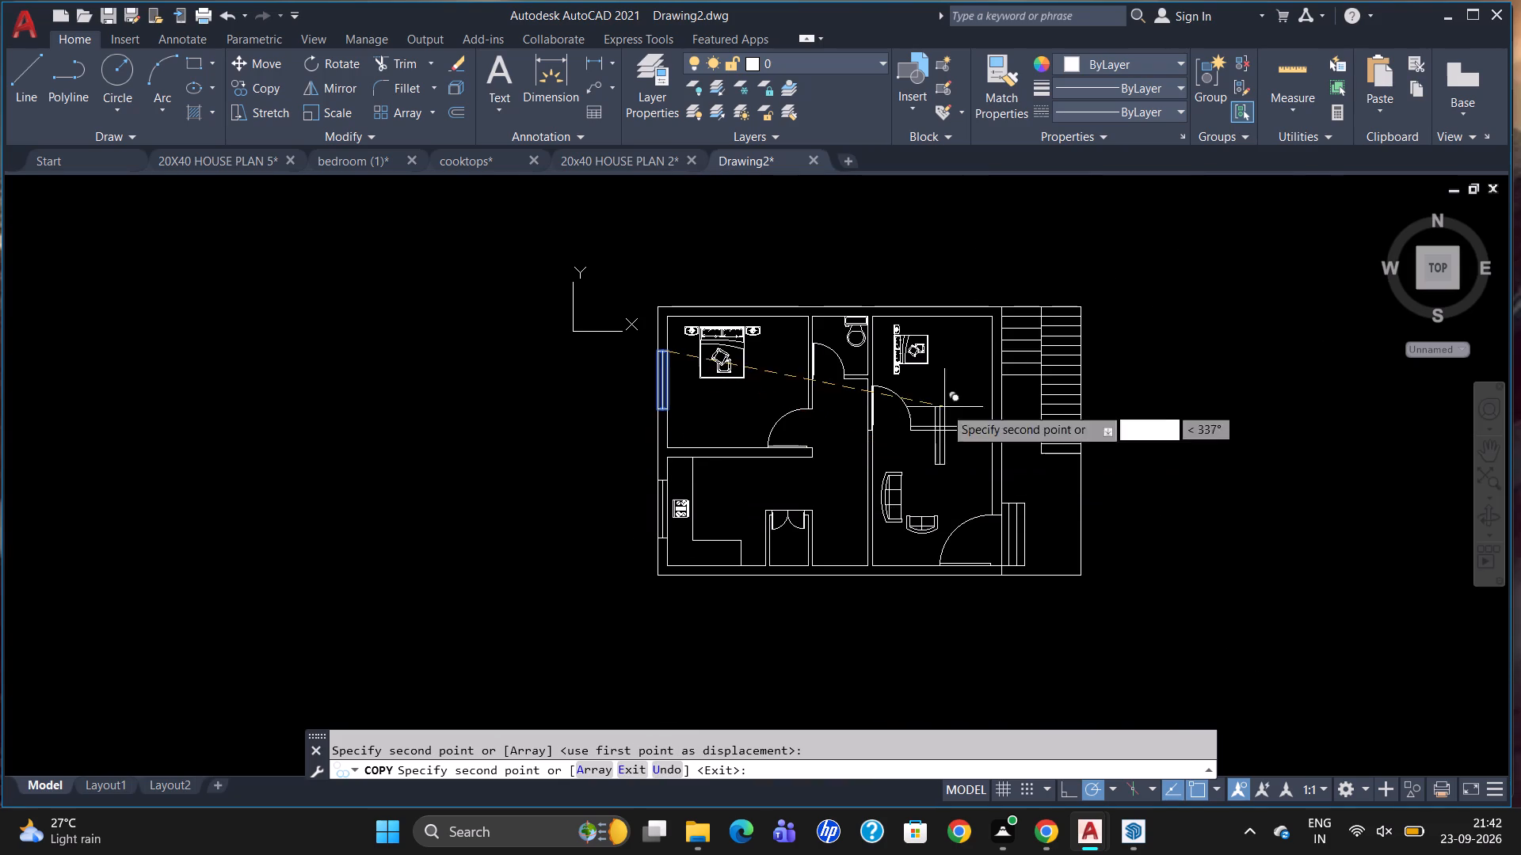
pyautogui.scroll(3, 953, 294)
pyautogui.click(954, 291)
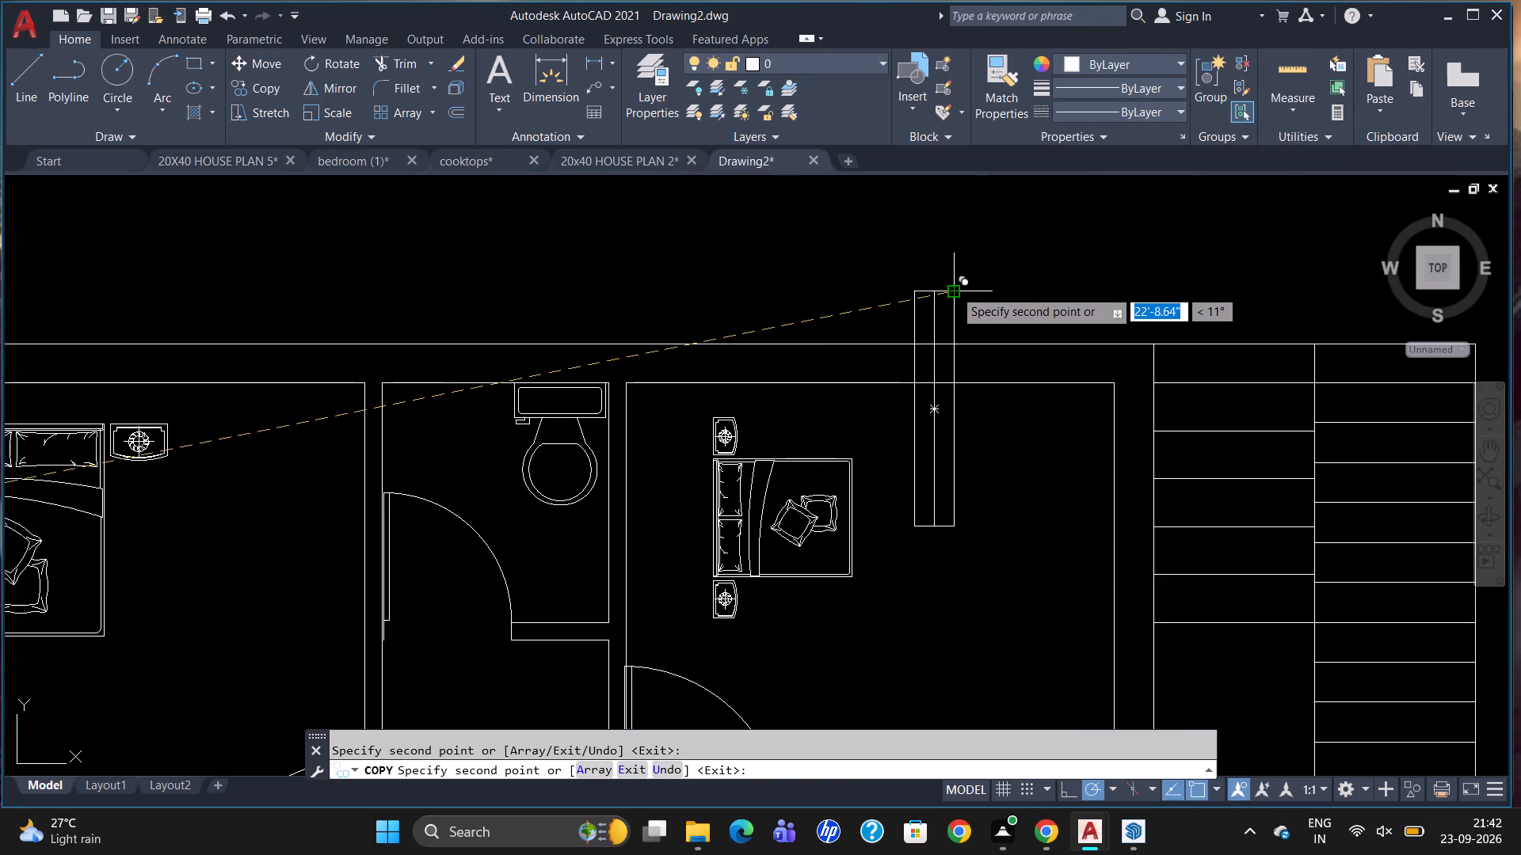
pyautogui.scroll(-3, 953, 288)
pyautogui.scroll(3, 898, 567)
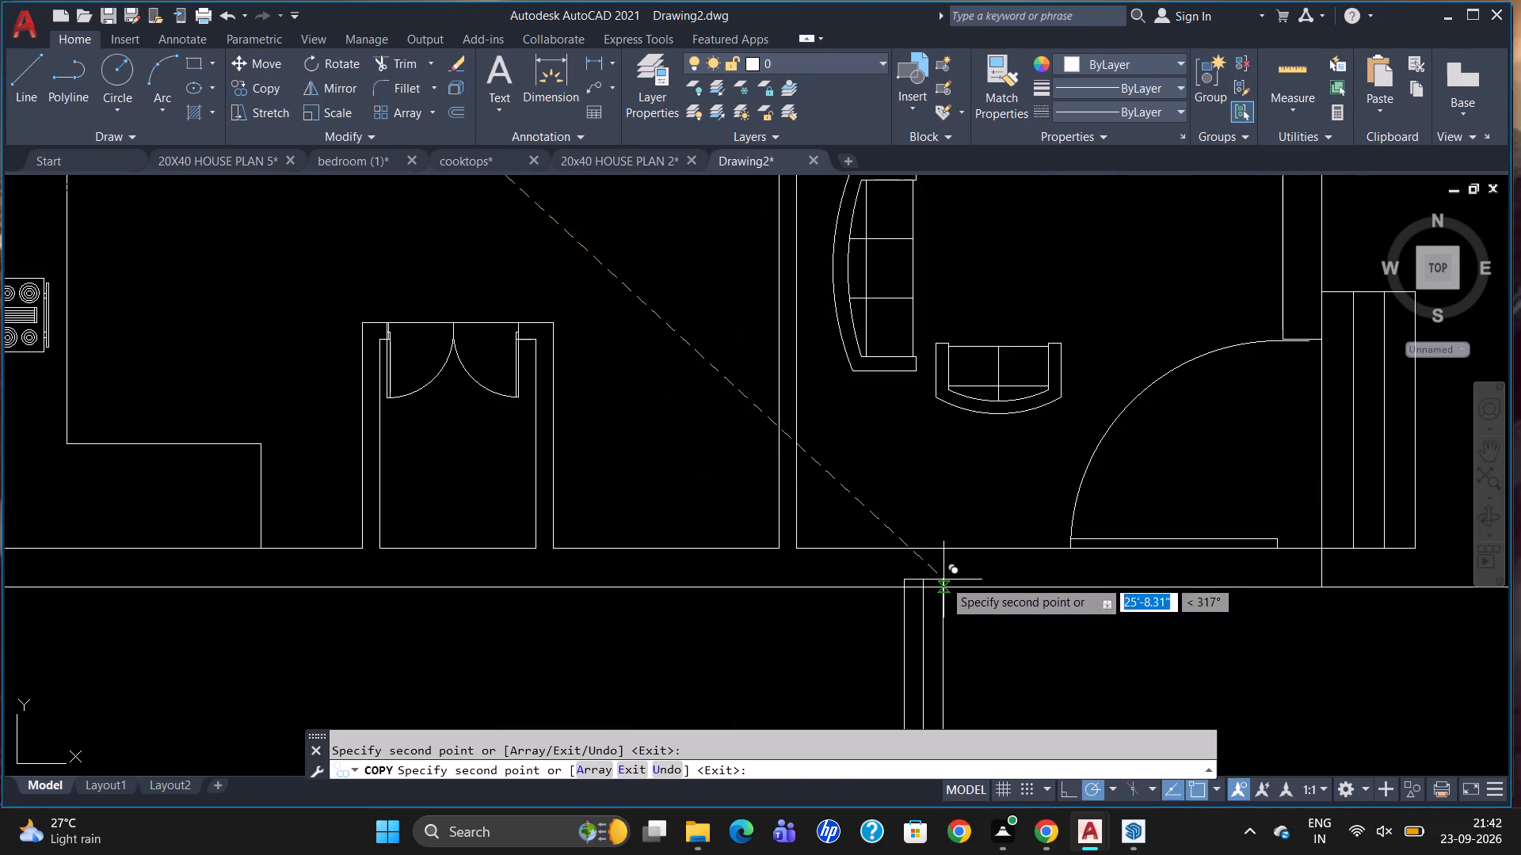
pyautogui.click(943, 578)
pyautogui.press('Escape')
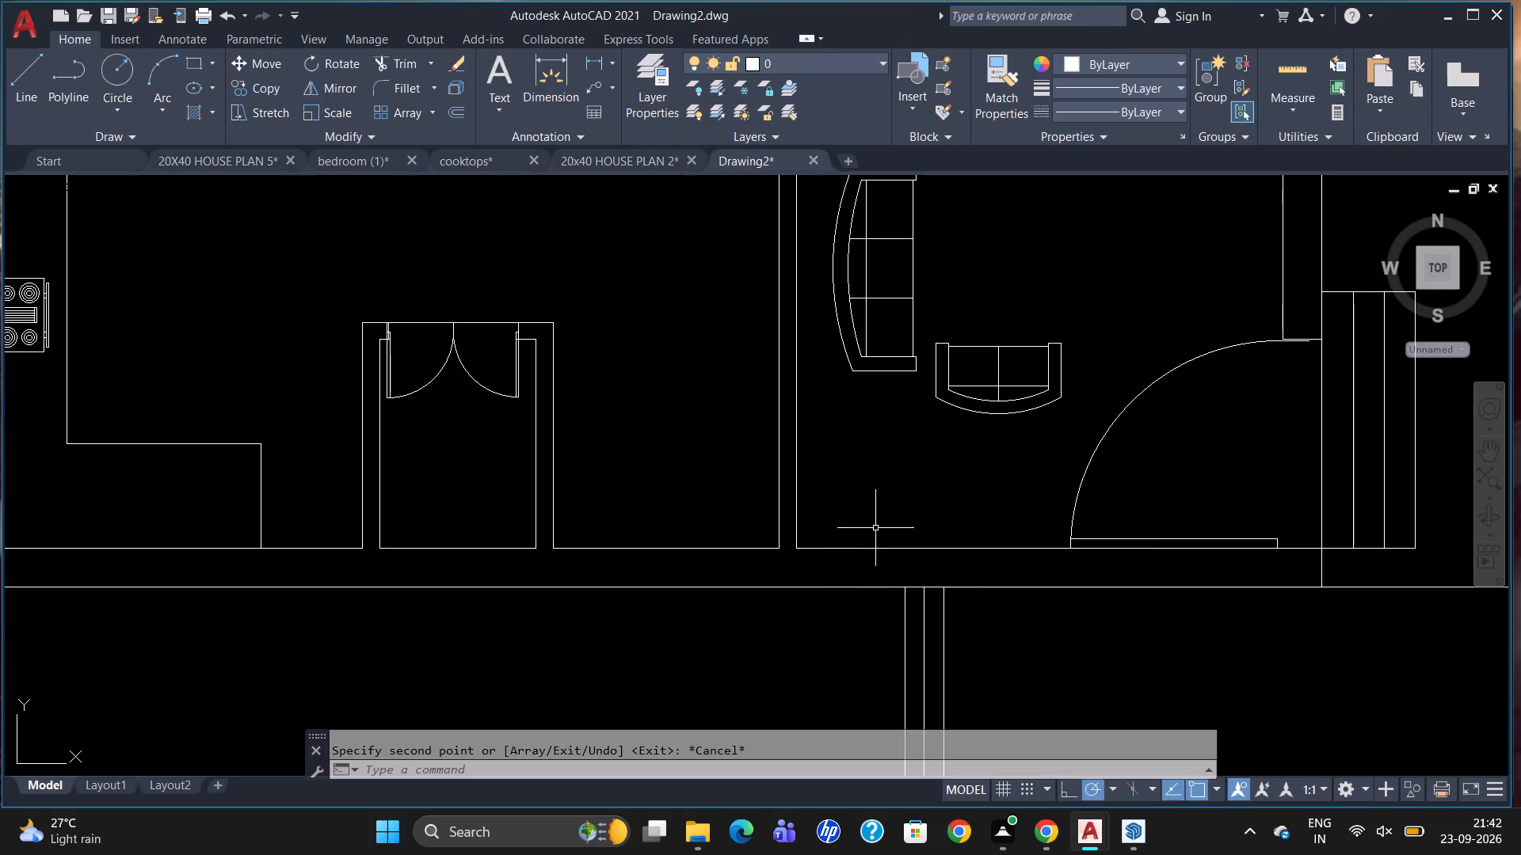
# Rotate the window copy below the living room by 270° so that it lies horizontally.
pyautogui.scroll(-1, 901, 543)
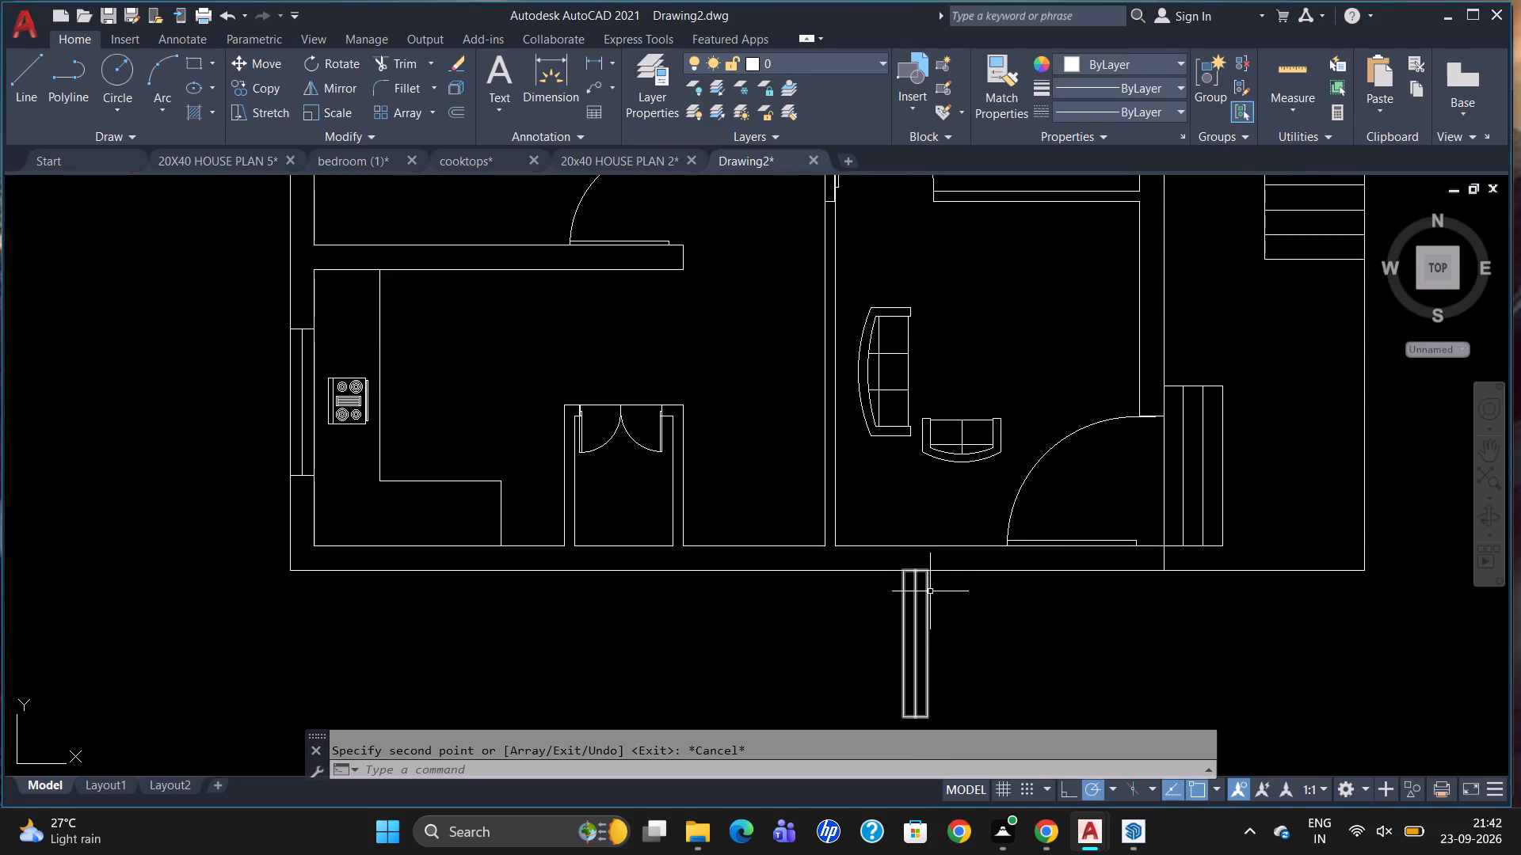
pyautogui.click(930, 591)
pyautogui.write('RO')
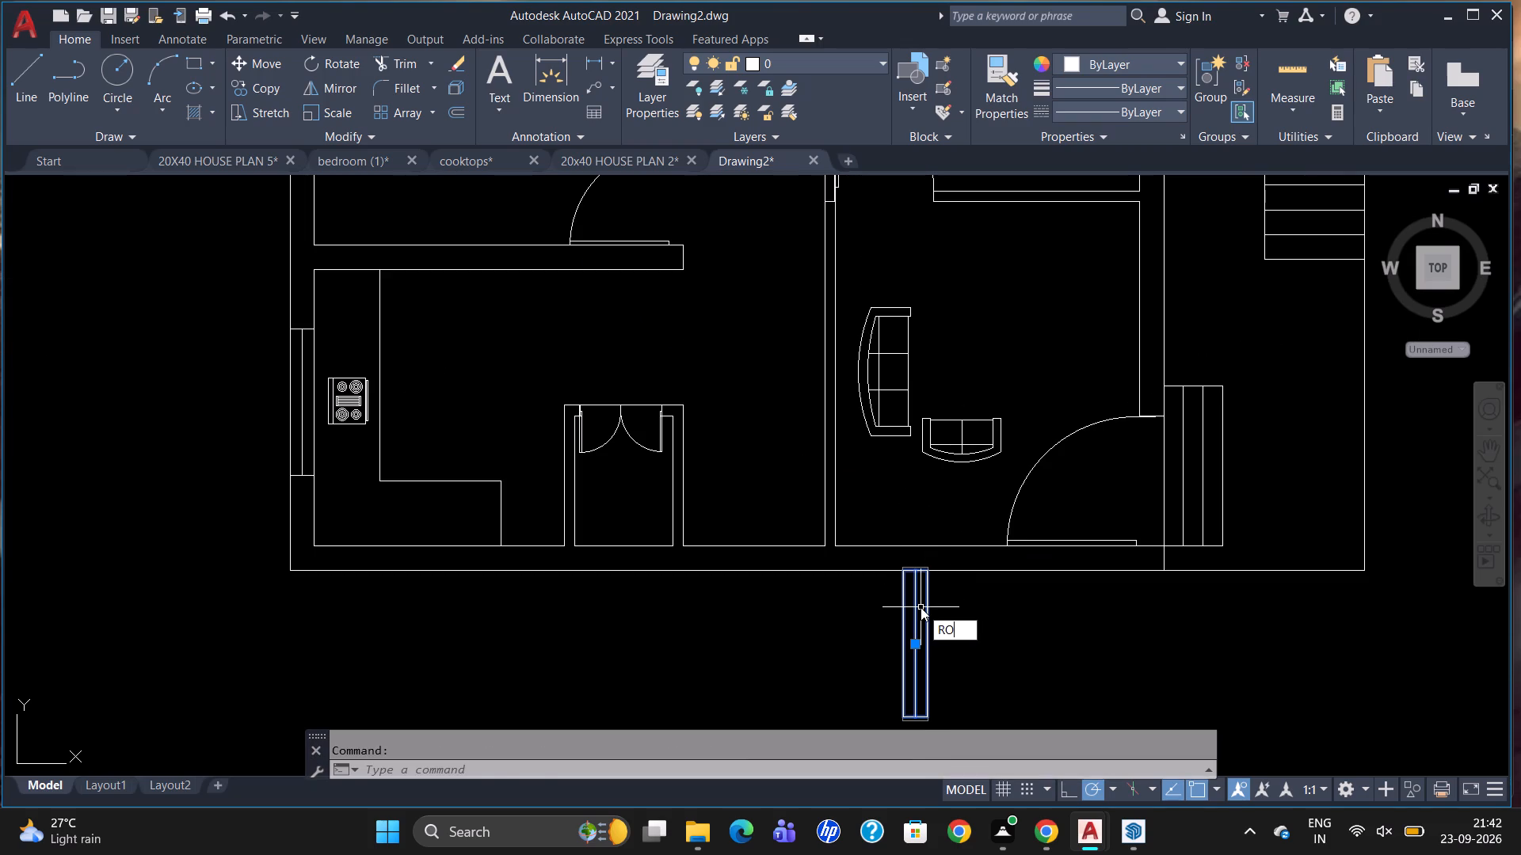
pyautogui.press('Return')
pyautogui.click(921, 606)
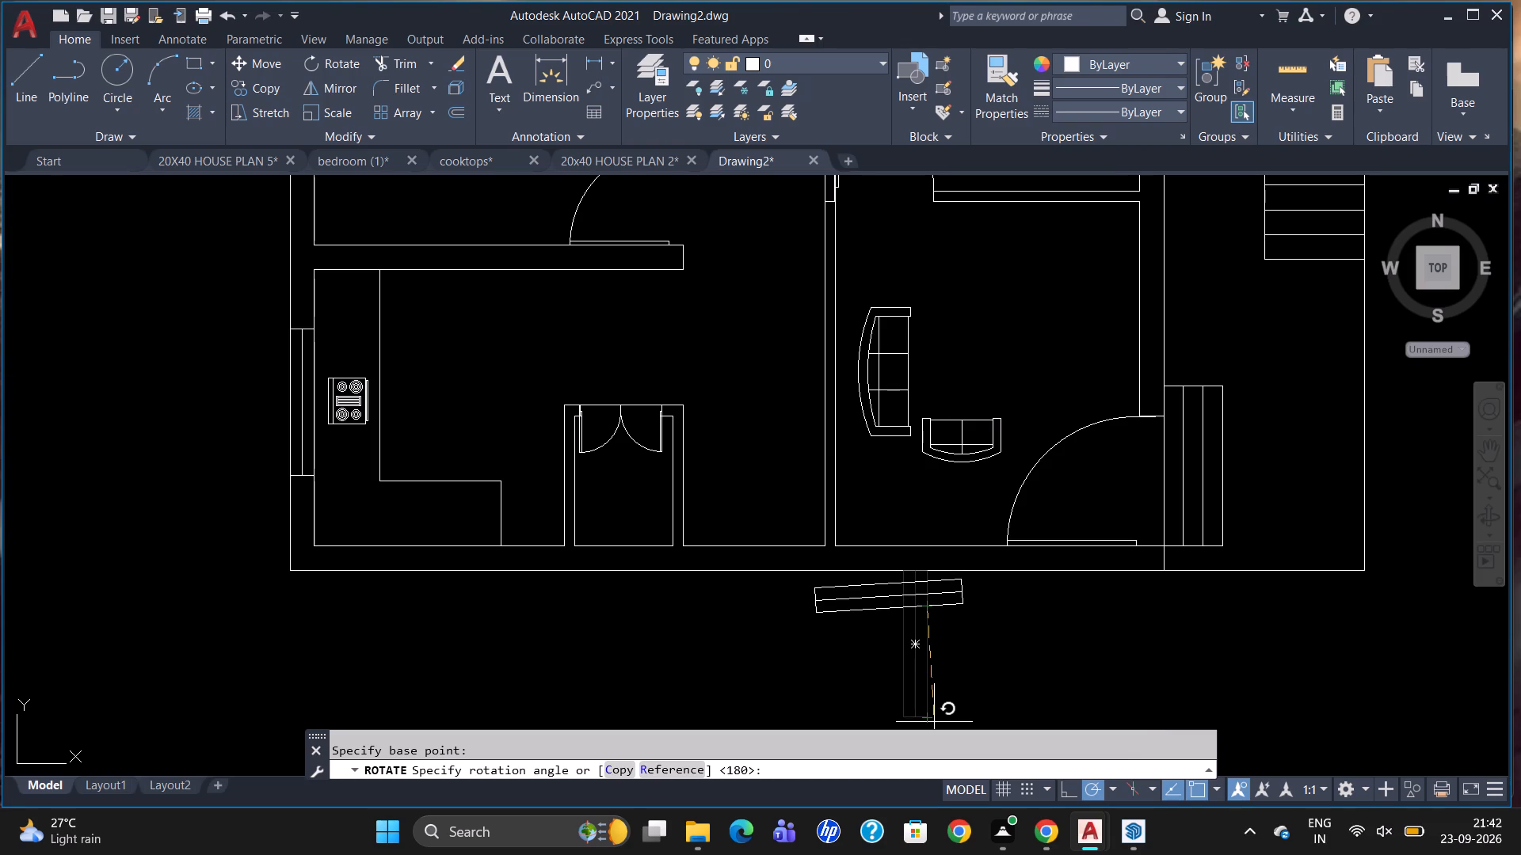
pyautogui.scroll(-1, 910, 663)
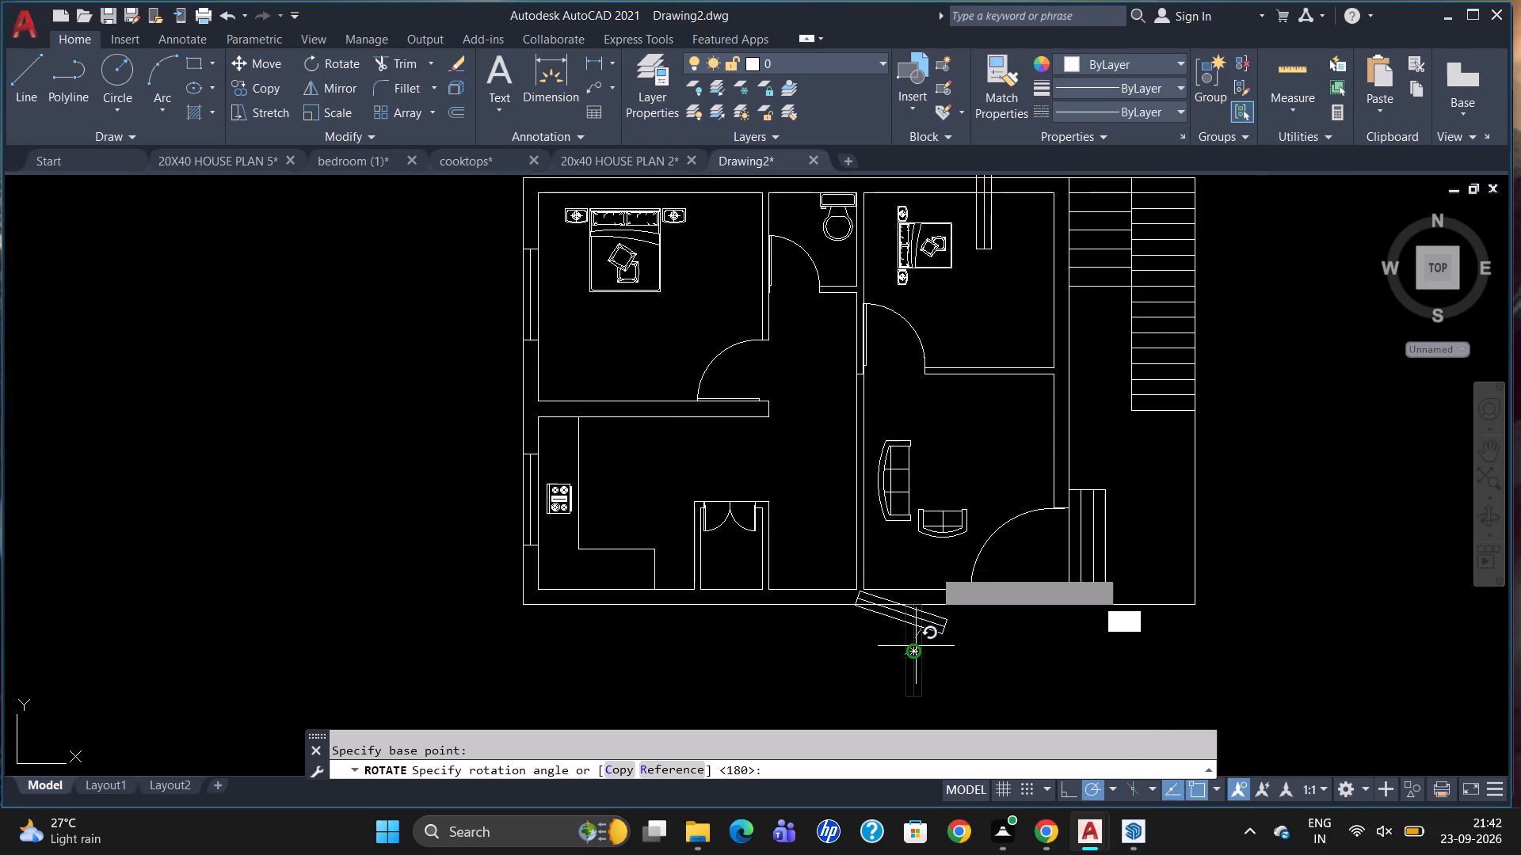
pyautogui.scroll(-1, 936, 559)
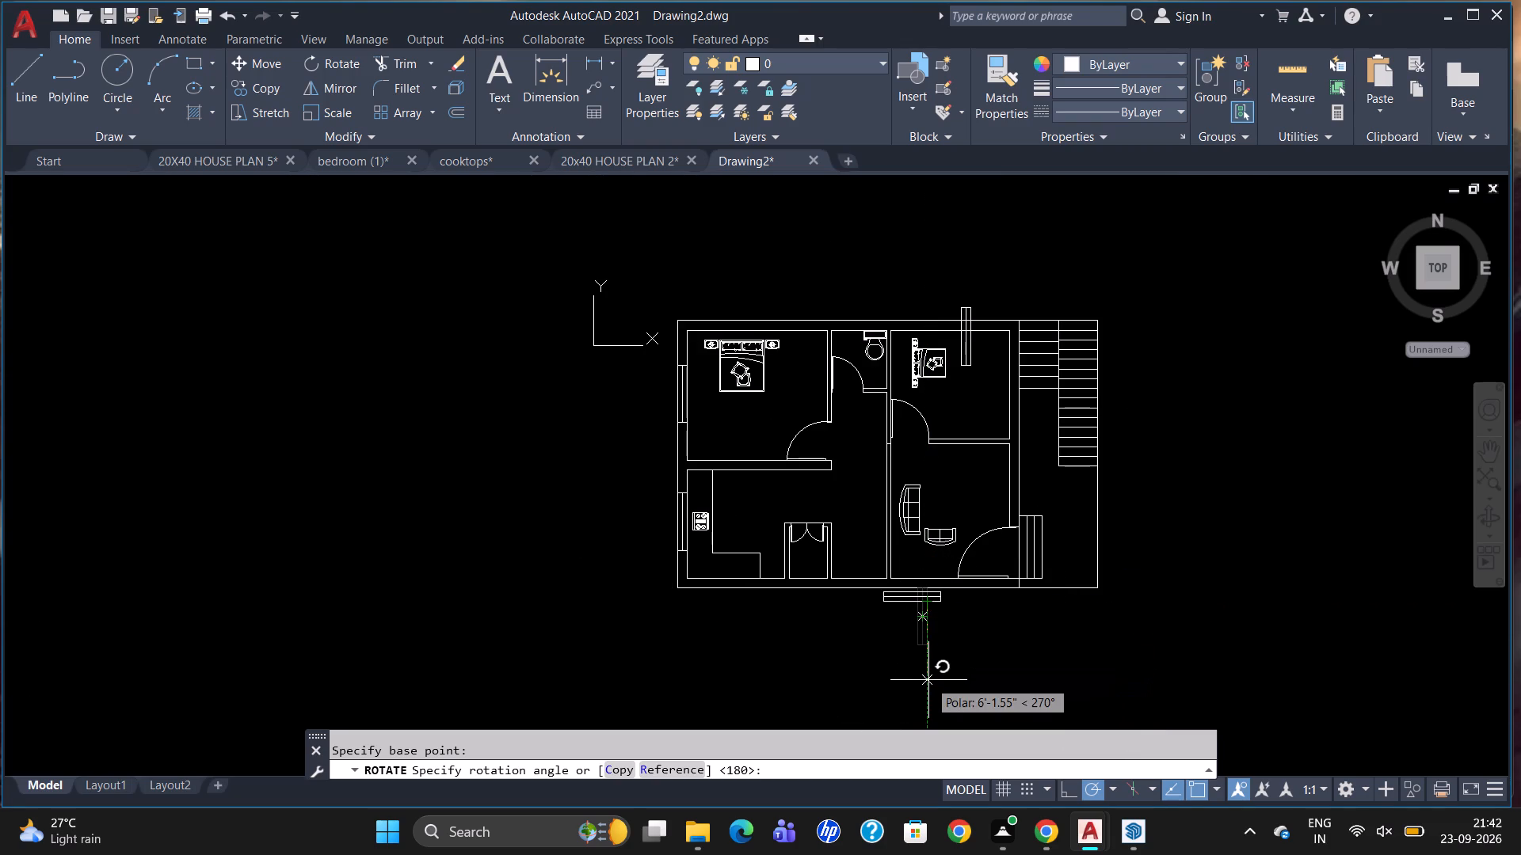
pyautogui.click(928, 680)
# Move the horizontal window by its midpoint grip up into the living room's bottom outer wall, beside the main door.
pyautogui.scroll(3, 927, 610)
pyautogui.click(938, 582)
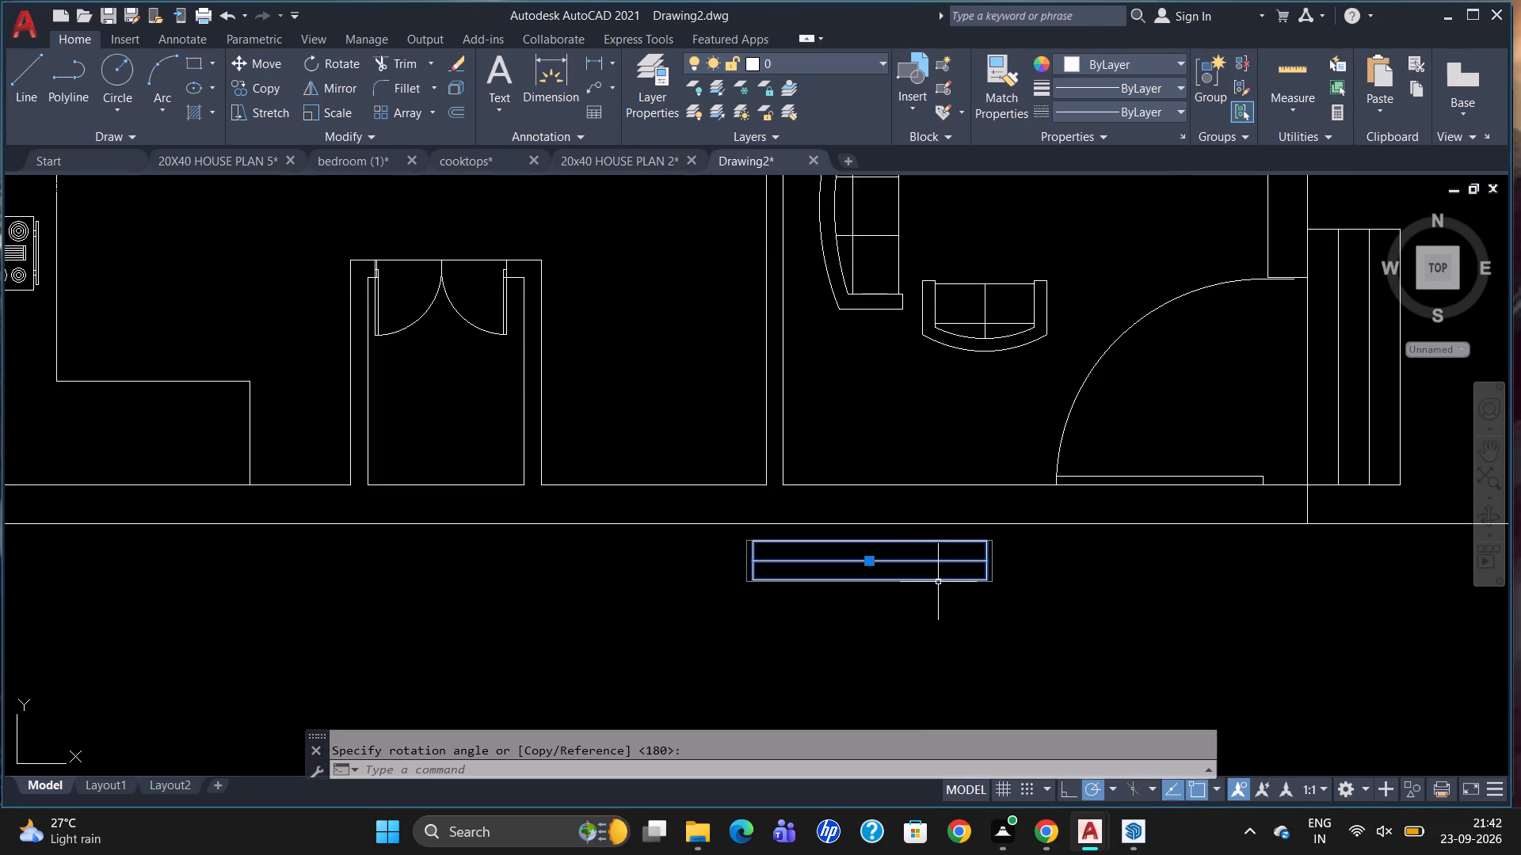
pyautogui.moveTo(872, 560); pyautogui.dragTo(879, 553)
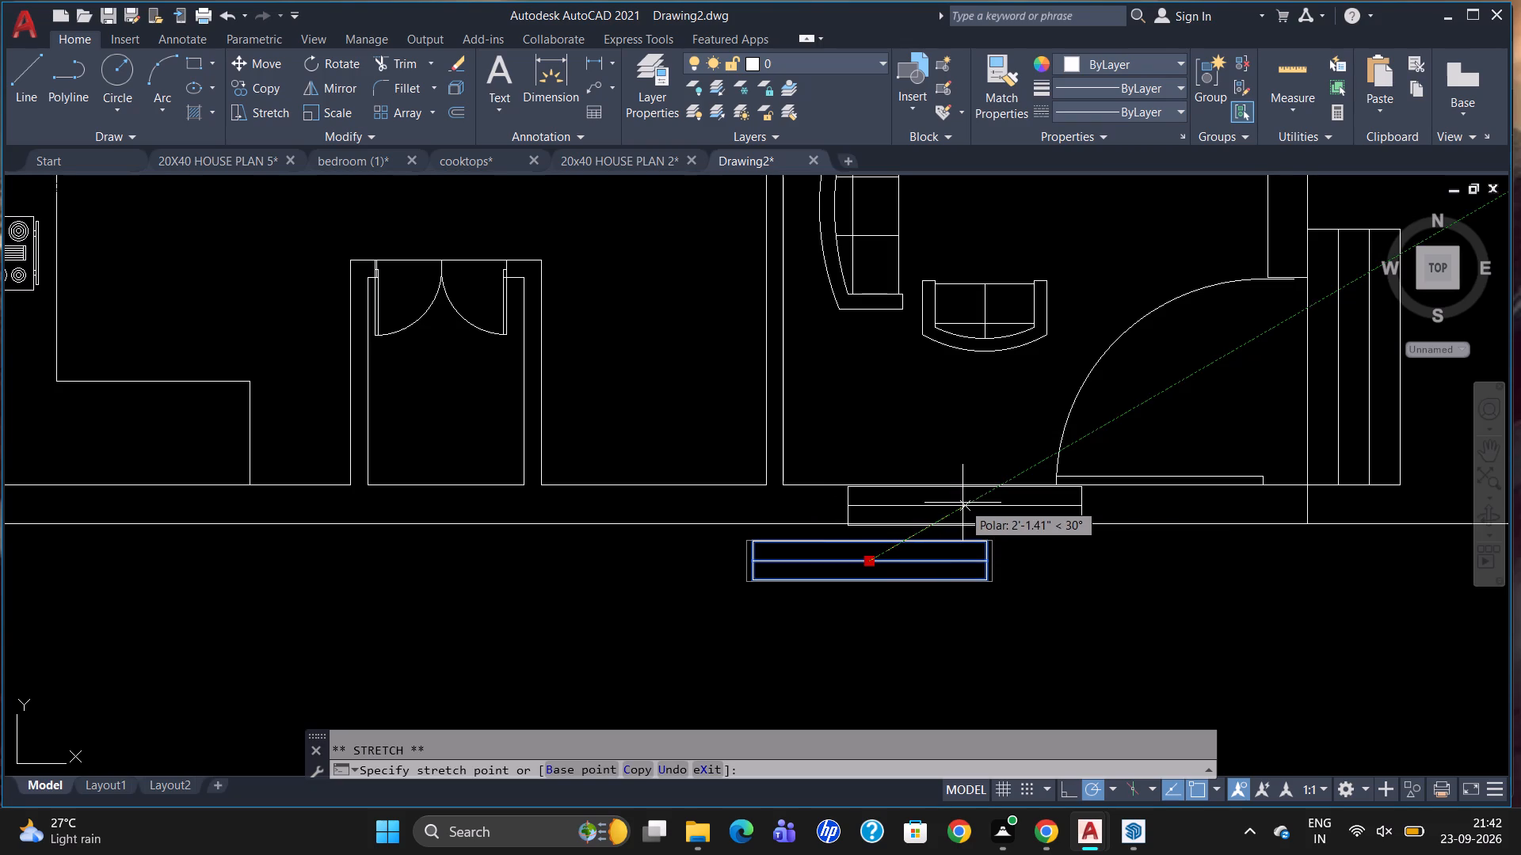
pyautogui.click(963, 502)
pyautogui.scroll(-2, 925, 557)
pyautogui.press('space')
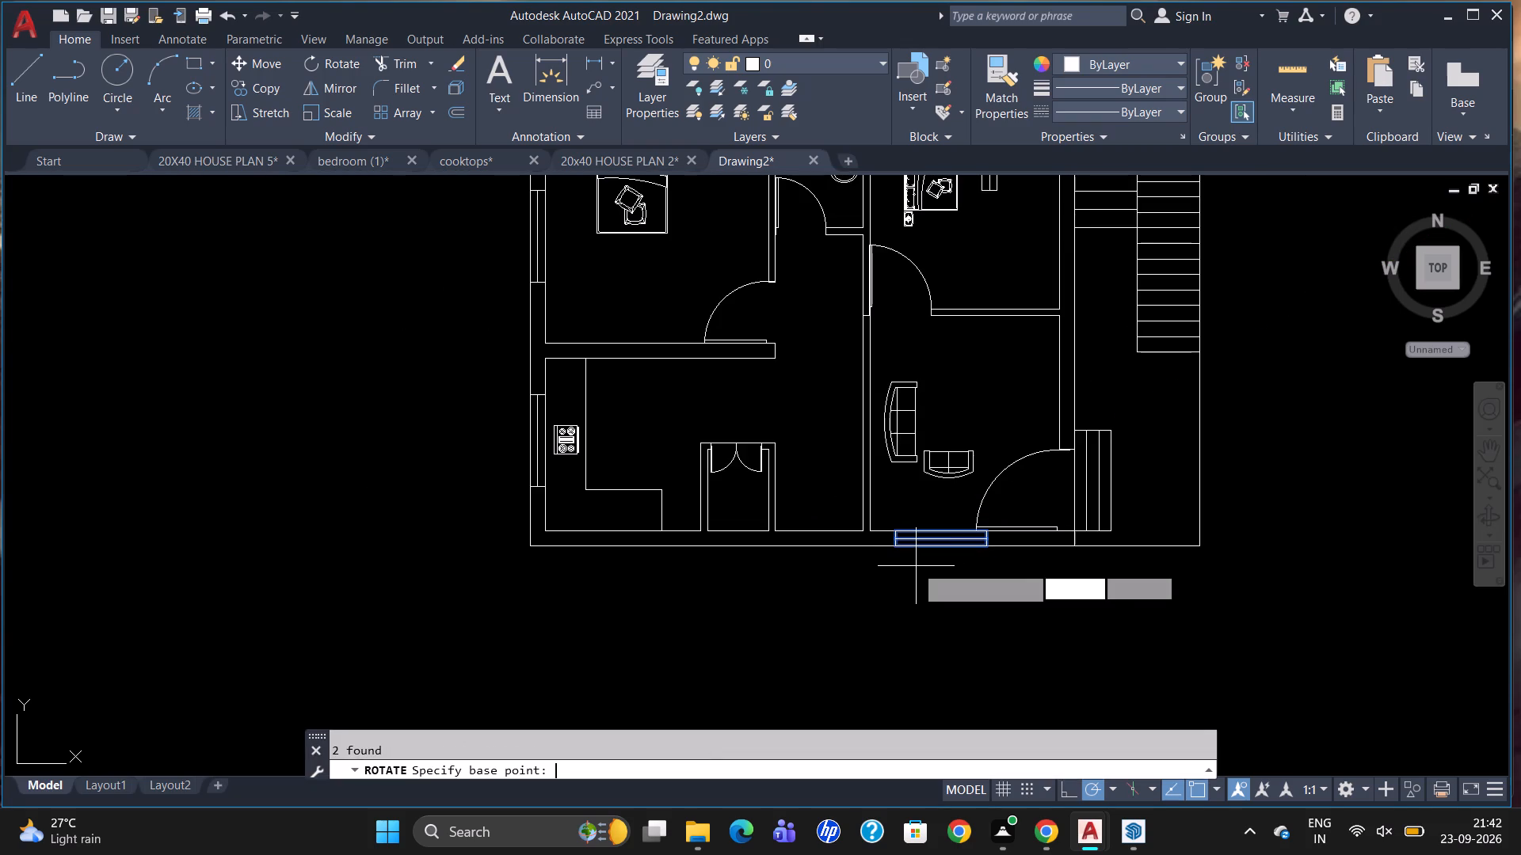
pyautogui.press('Escape')
# Rotate the window copy crossing the small bedroom's top wall by 270° so that it lies horizontally.
pyautogui.scroll(-1, 953, 614)
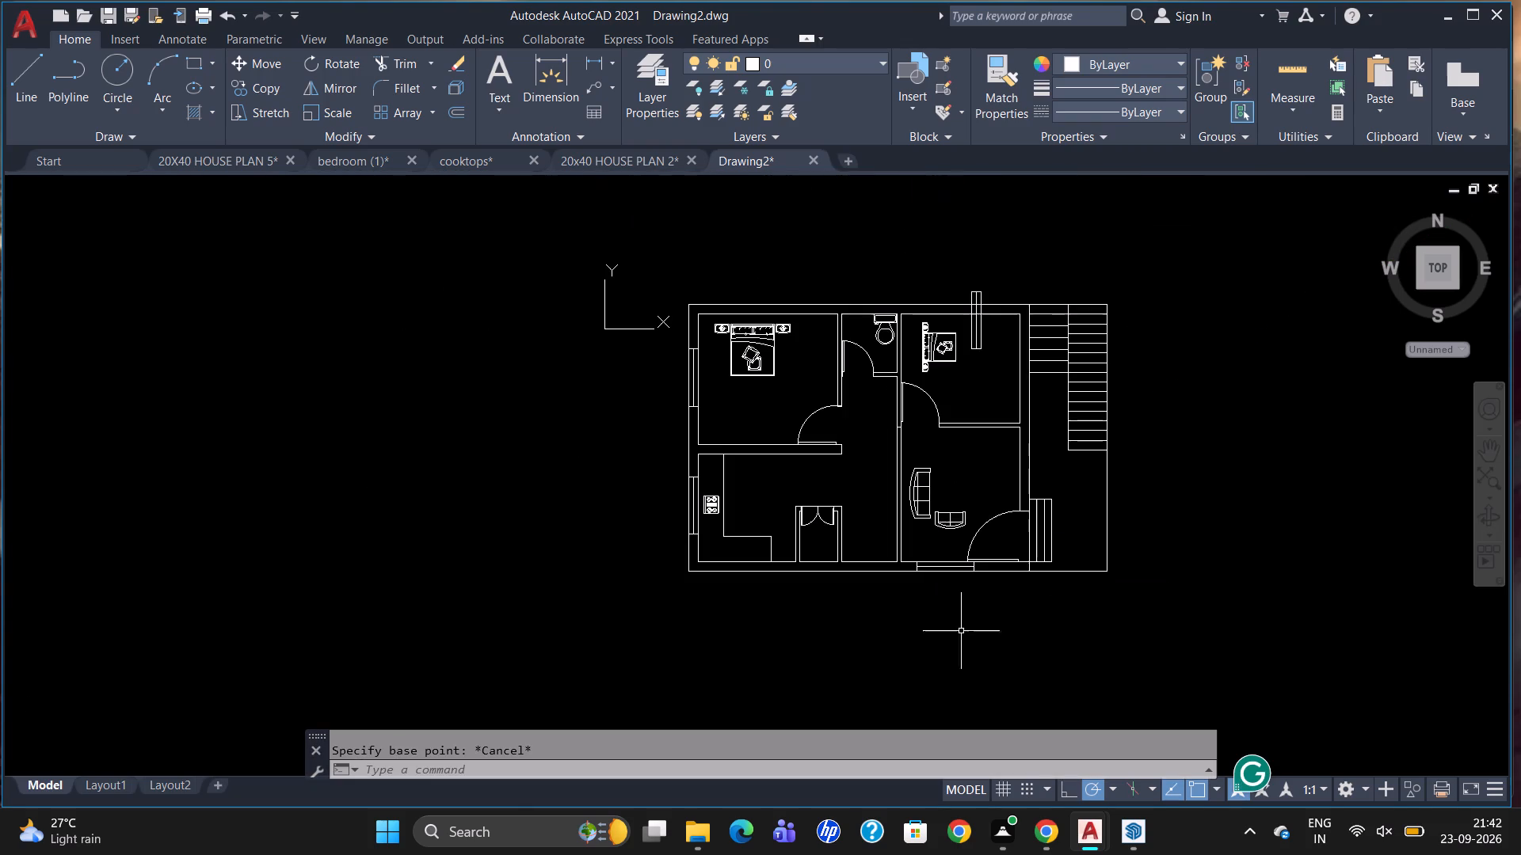
pyautogui.scroll(2, 996, 287)
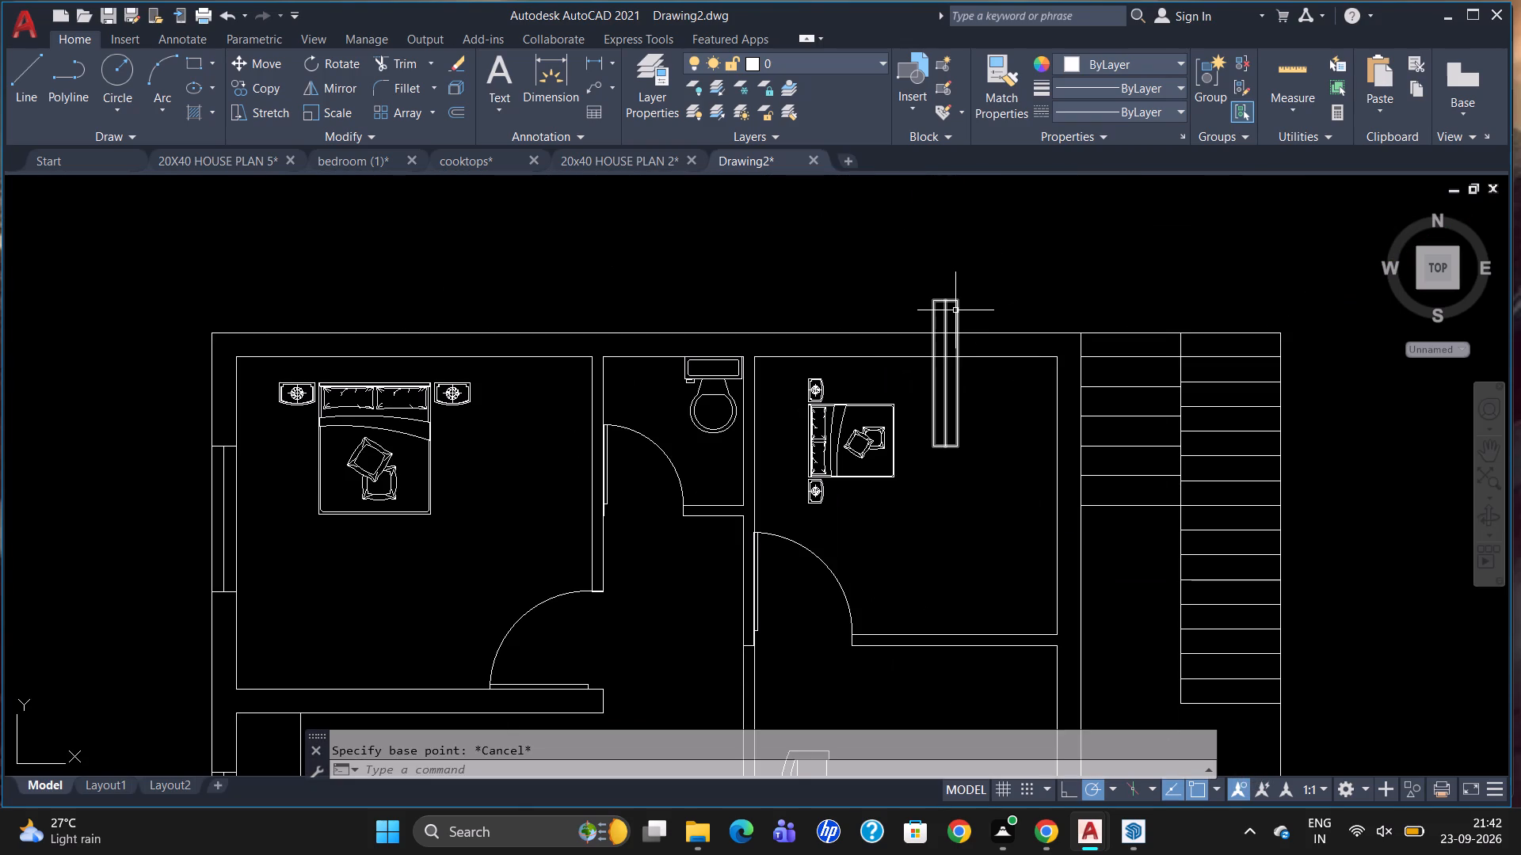
pyautogui.click(955, 310)
pyautogui.write('RO')
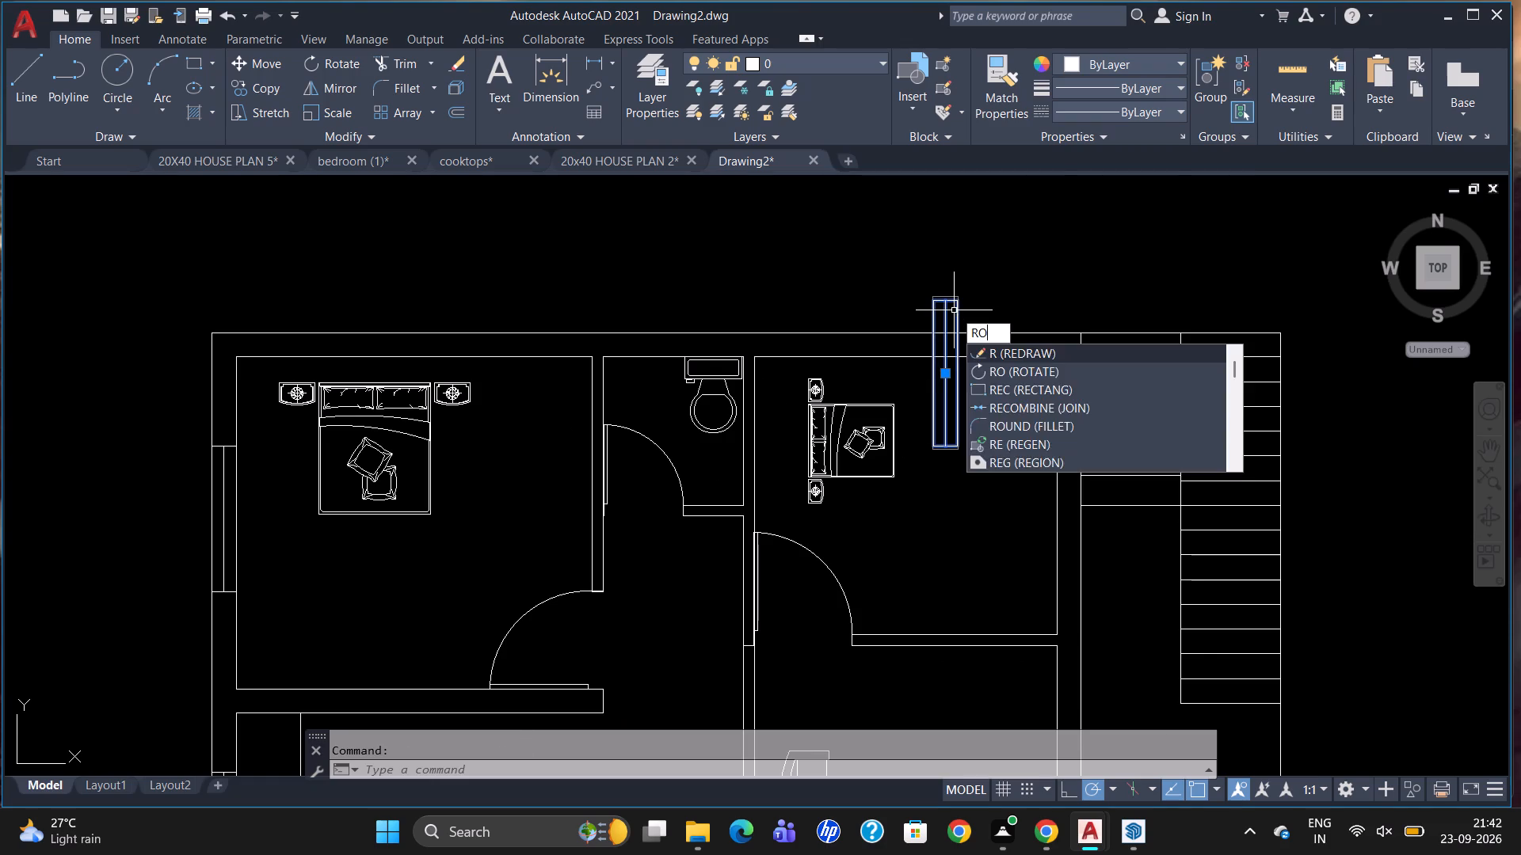
pyautogui.press('Return')
pyautogui.click(954, 310)
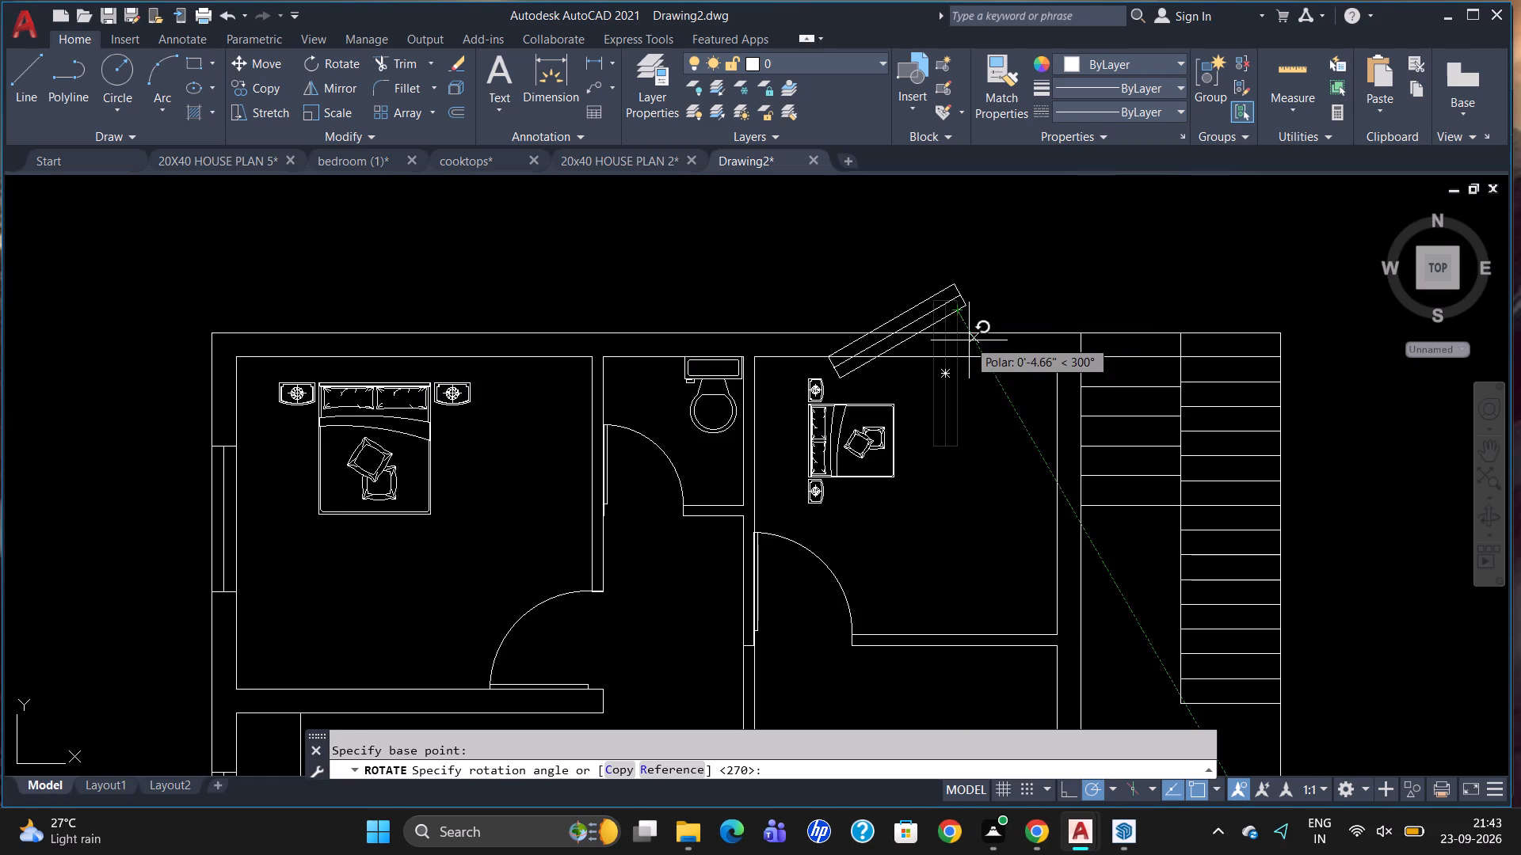
pyautogui.click(965, 465)
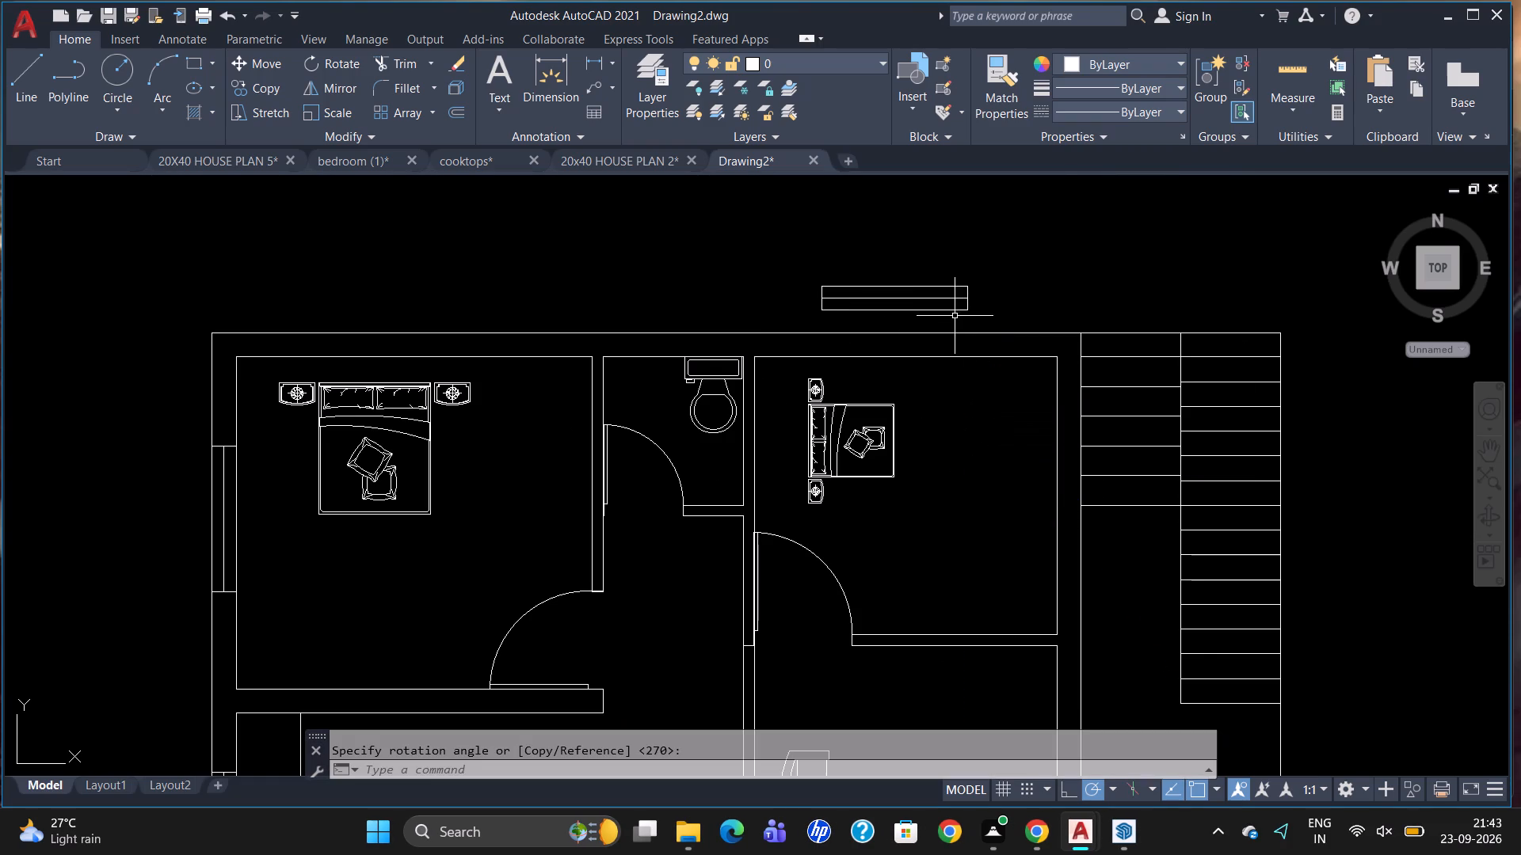
# Move the horizontal window by its midpoint grip down into the small bedroom's top outer wall, above the bed.
pyautogui.click(946, 310)
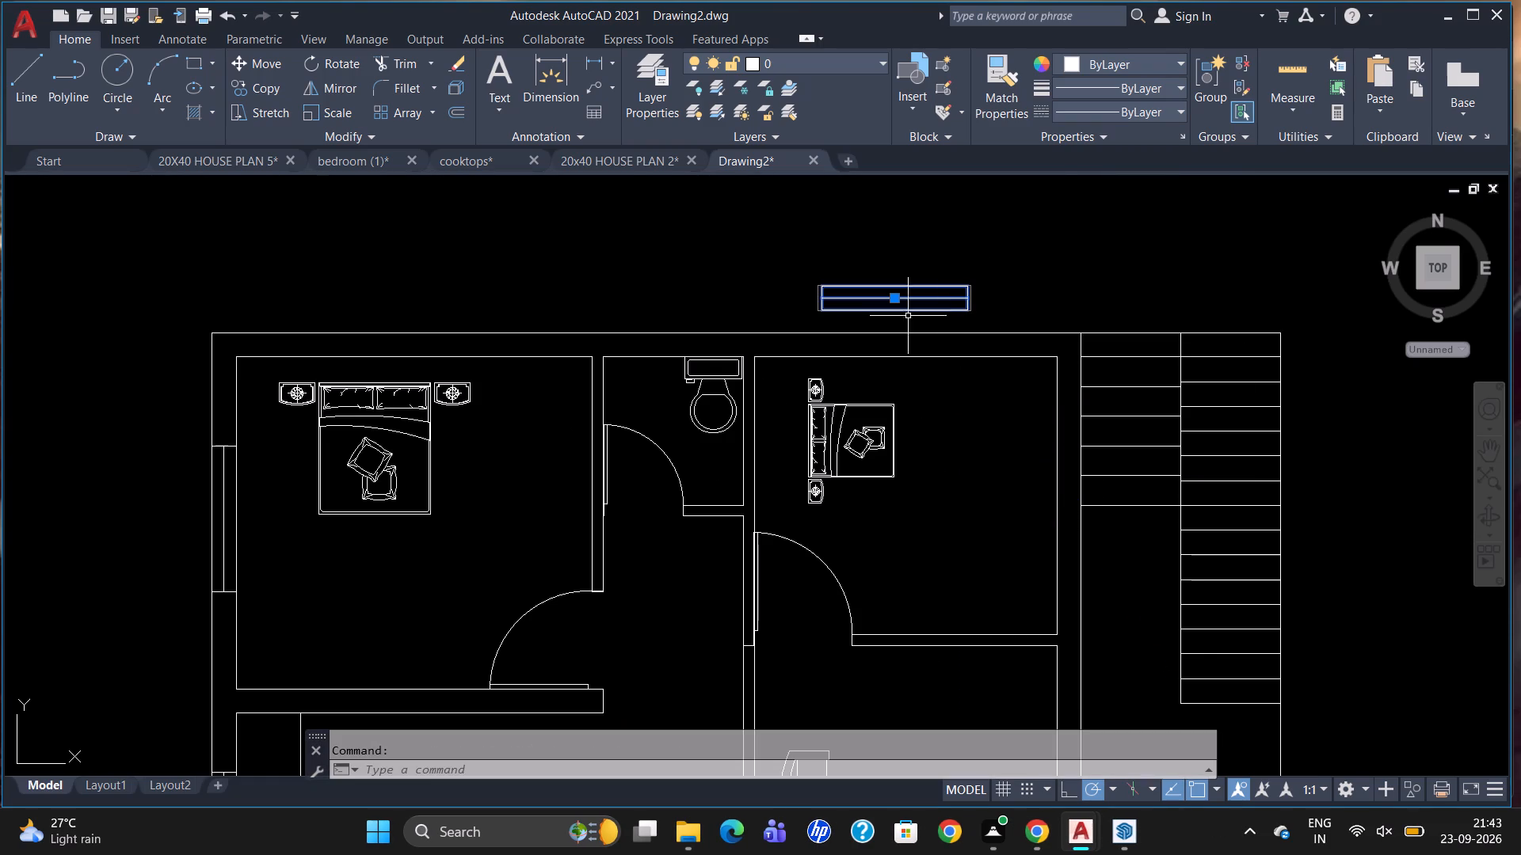
pyautogui.moveTo(891, 297); pyautogui.dragTo(894, 312)
pyautogui.scroll(3, 894, 334)
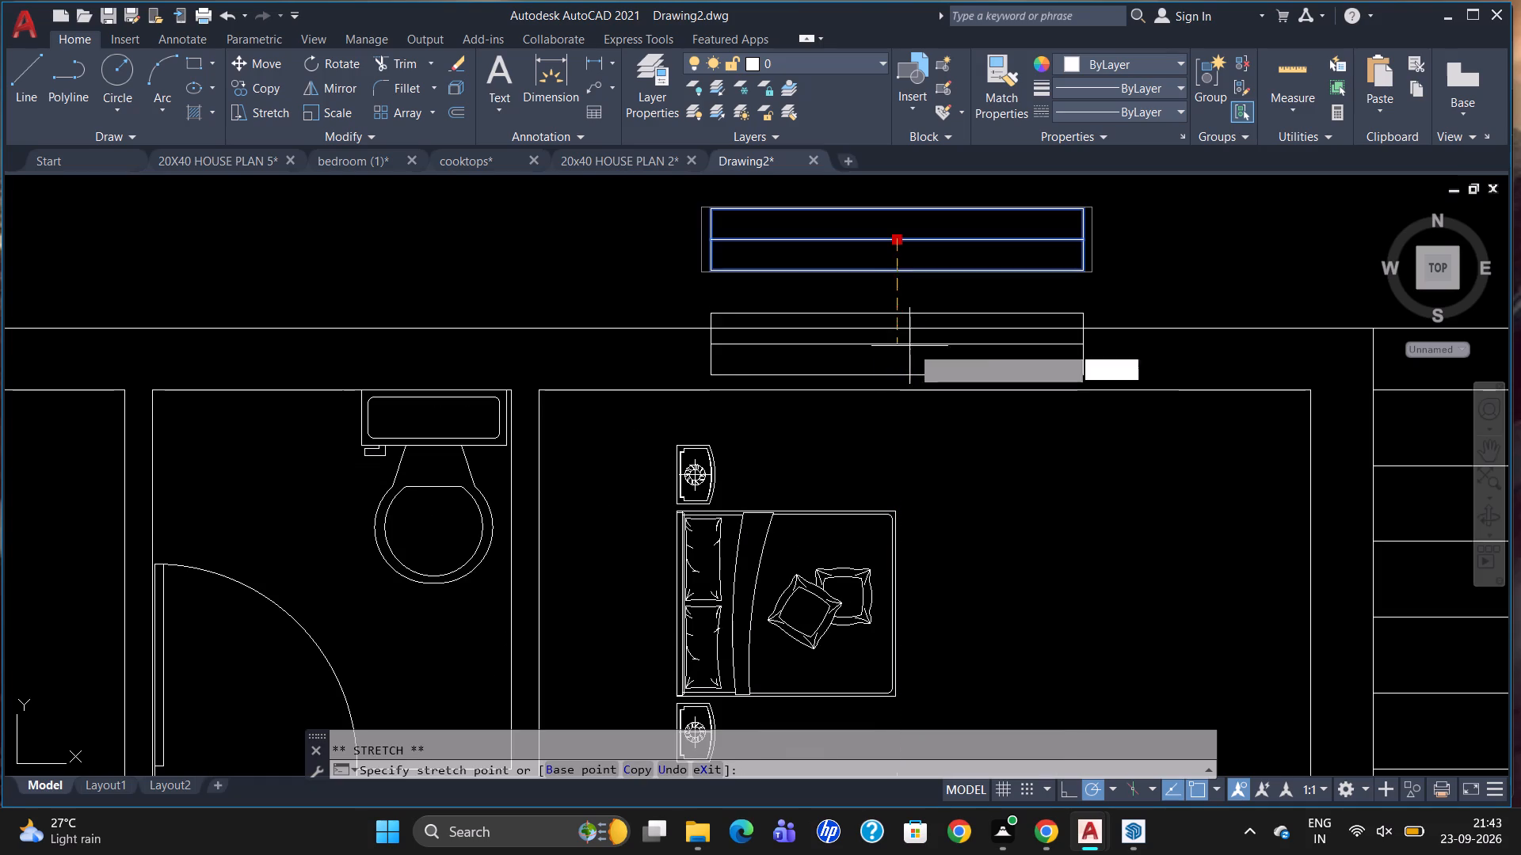
pyautogui.click(929, 358)
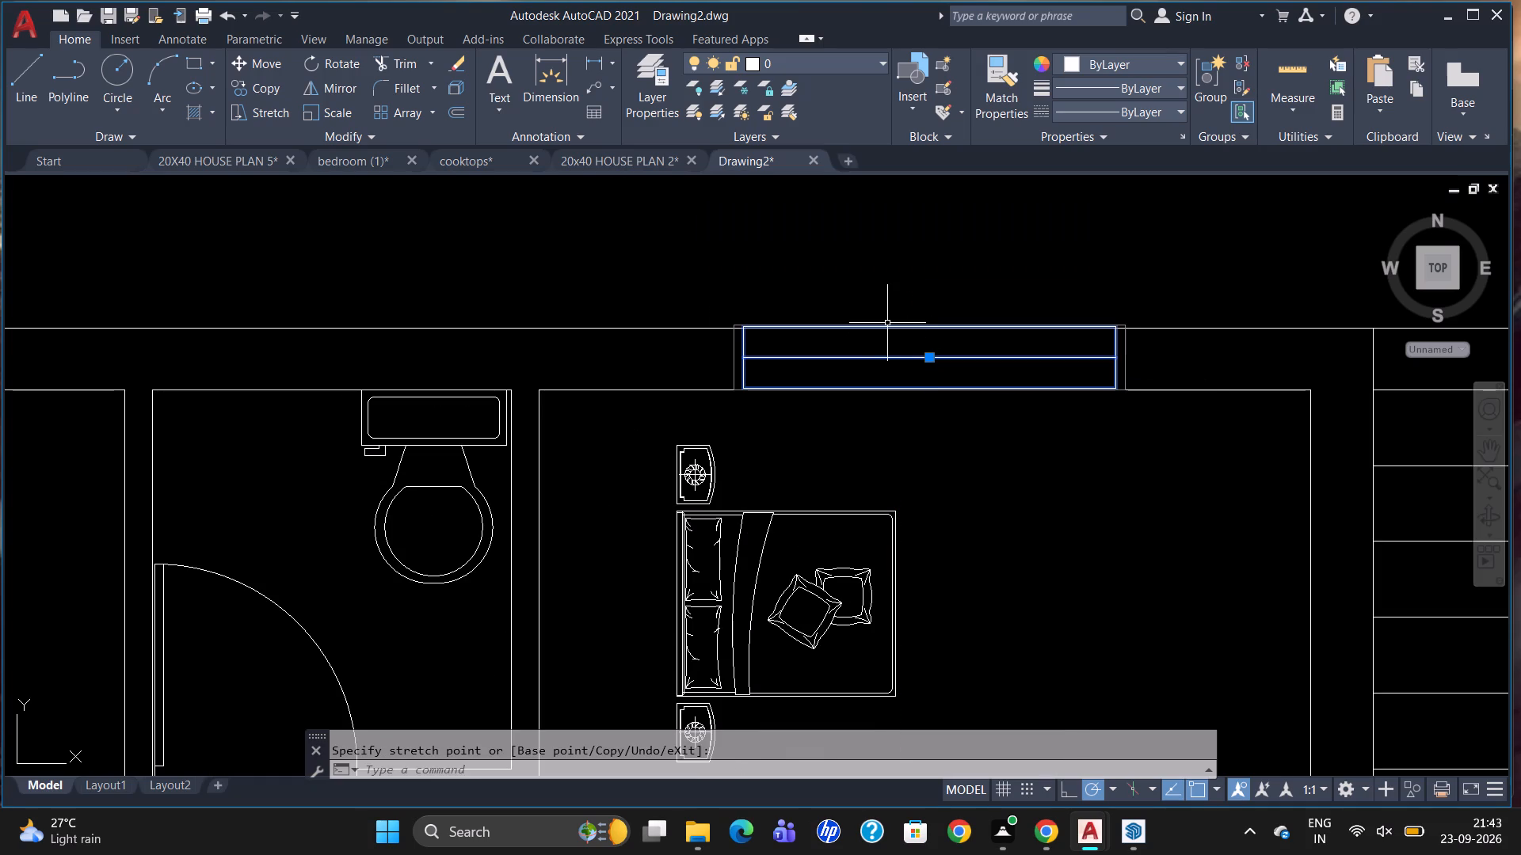
pyautogui.press('Escape')
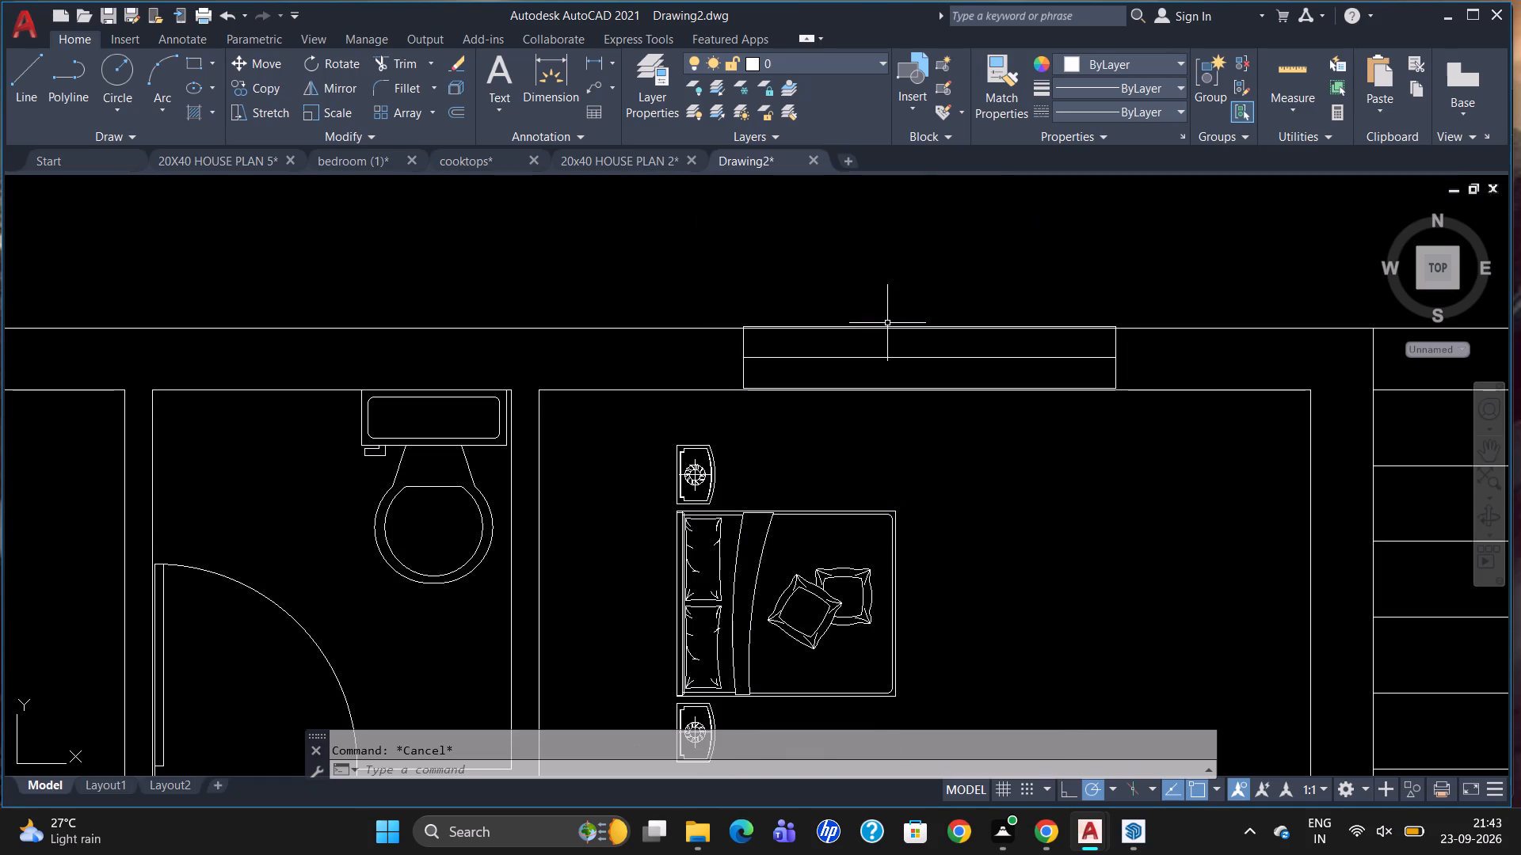
# Move the small bedroom's window by its upper-right corner to line up with the outer wall line.
pyautogui.scroll(2, 1058, 332)
pyautogui.click(1188, 317)
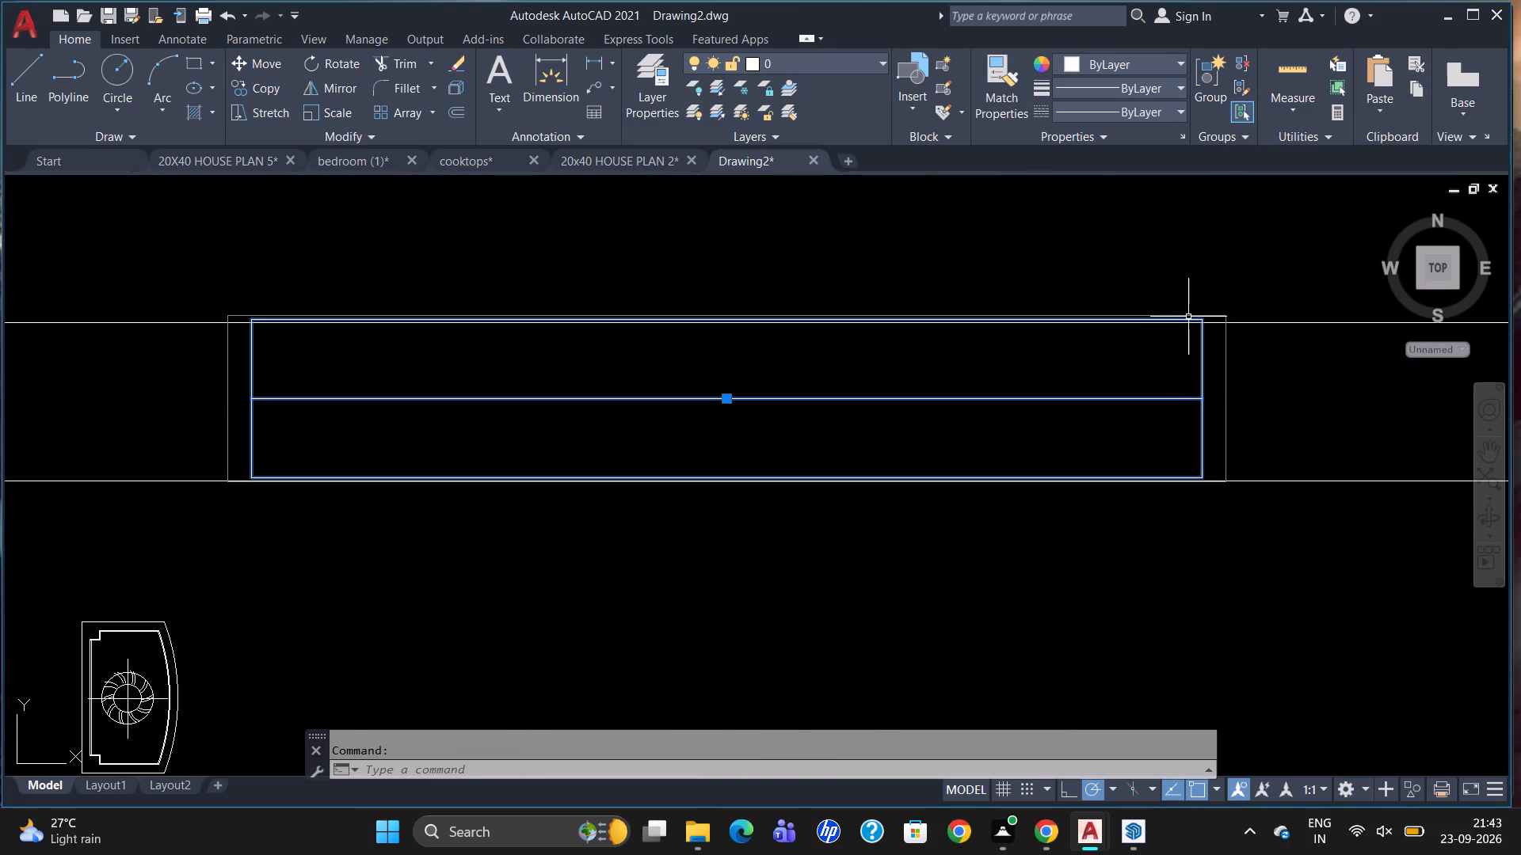
pyautogui.press('m')
pyautogui.press('Return')
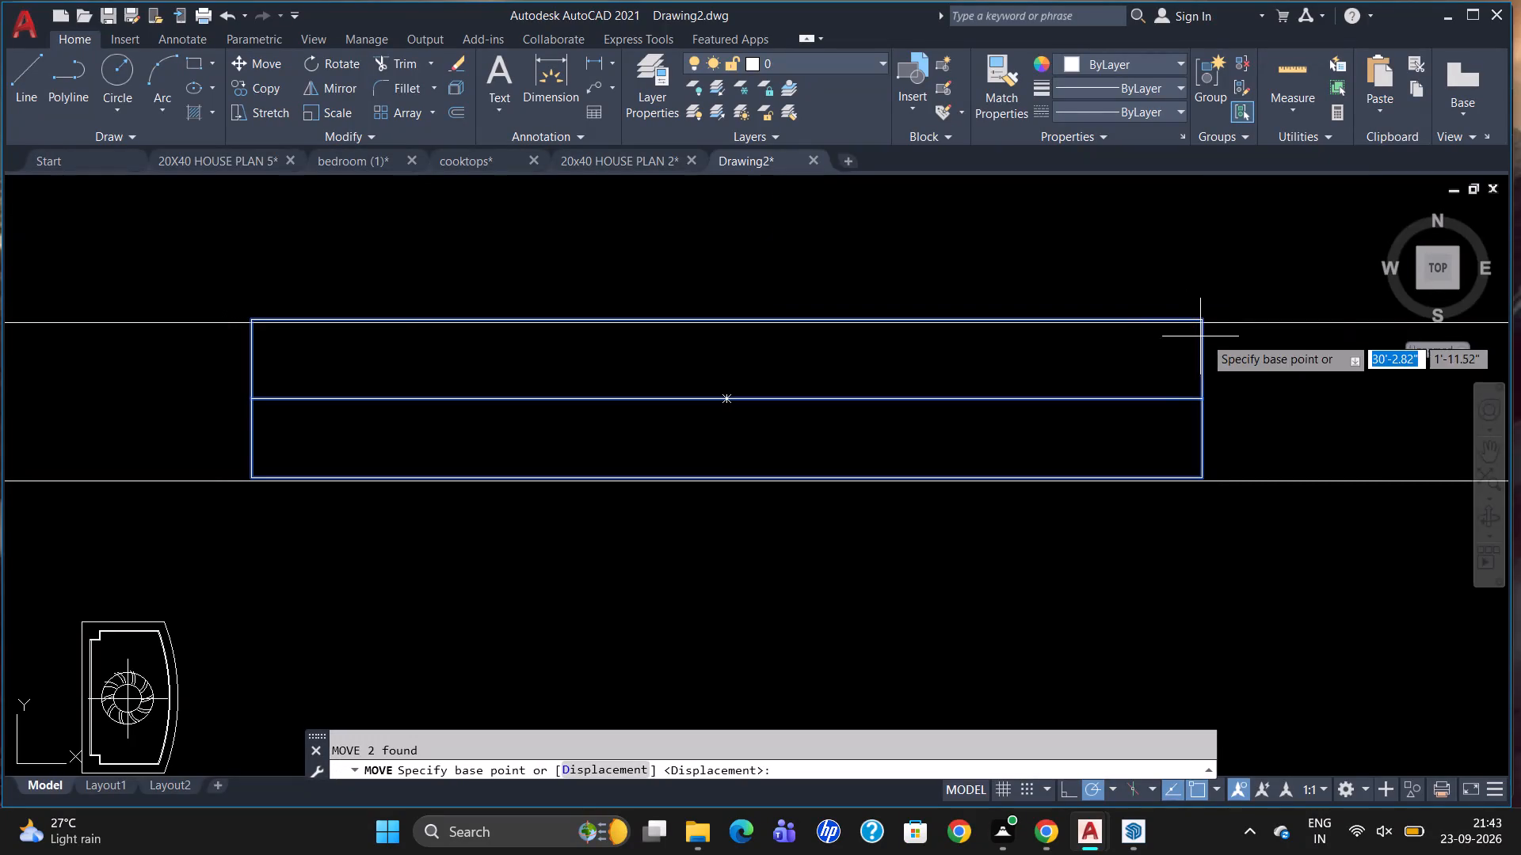
pyautogui.moveTo(1207, 319); pyautogui.dragTo(1207, 330)
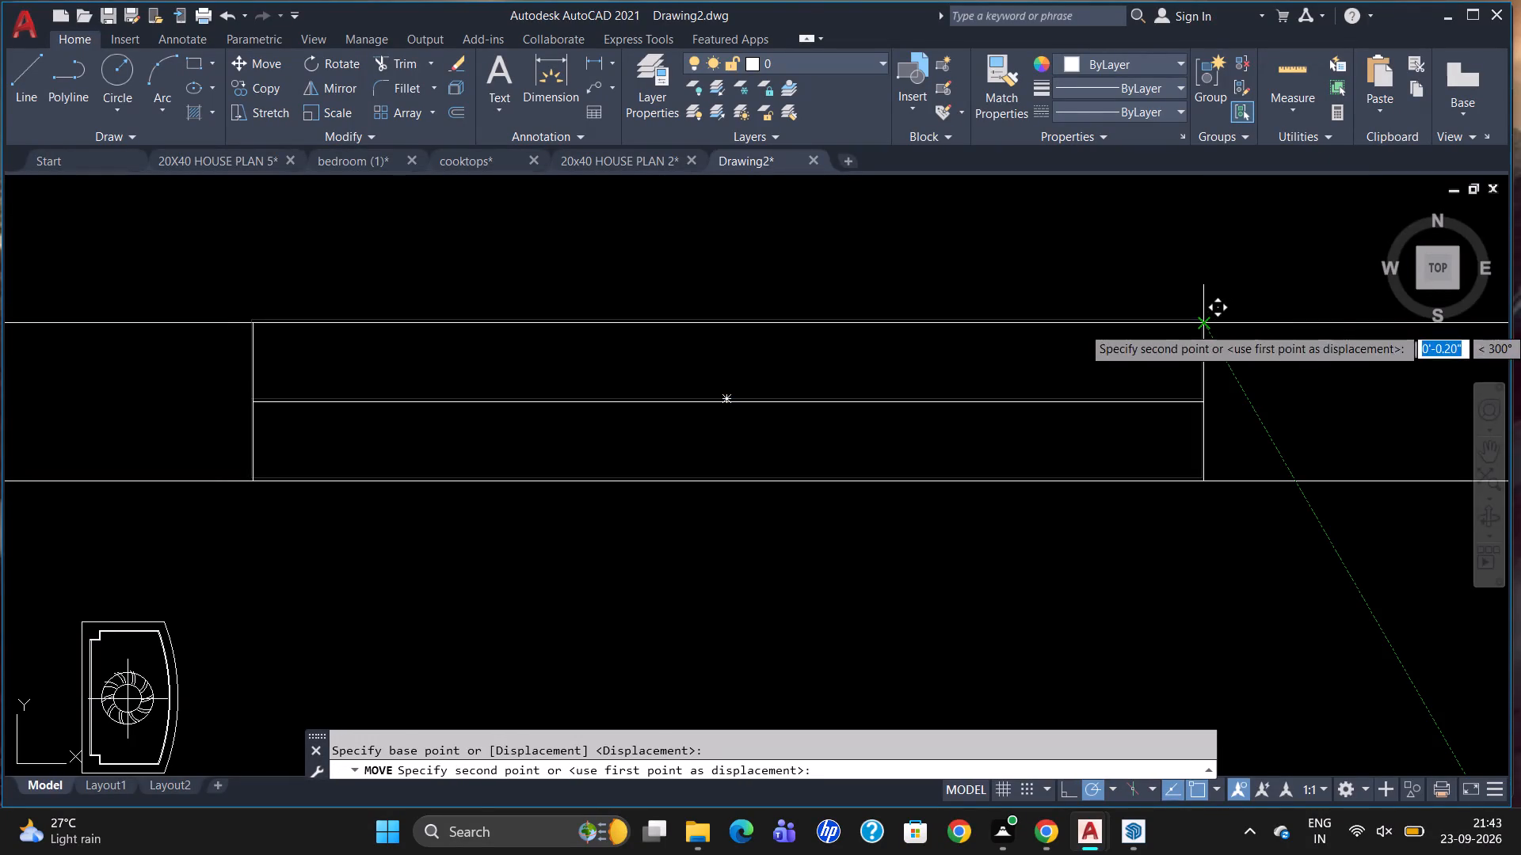
pyautogui.click(1207, 326)
# Open the blocks of Kitchens.dwg in DesignCenter.
pyautogui.scroll(-4, 1192, 303)
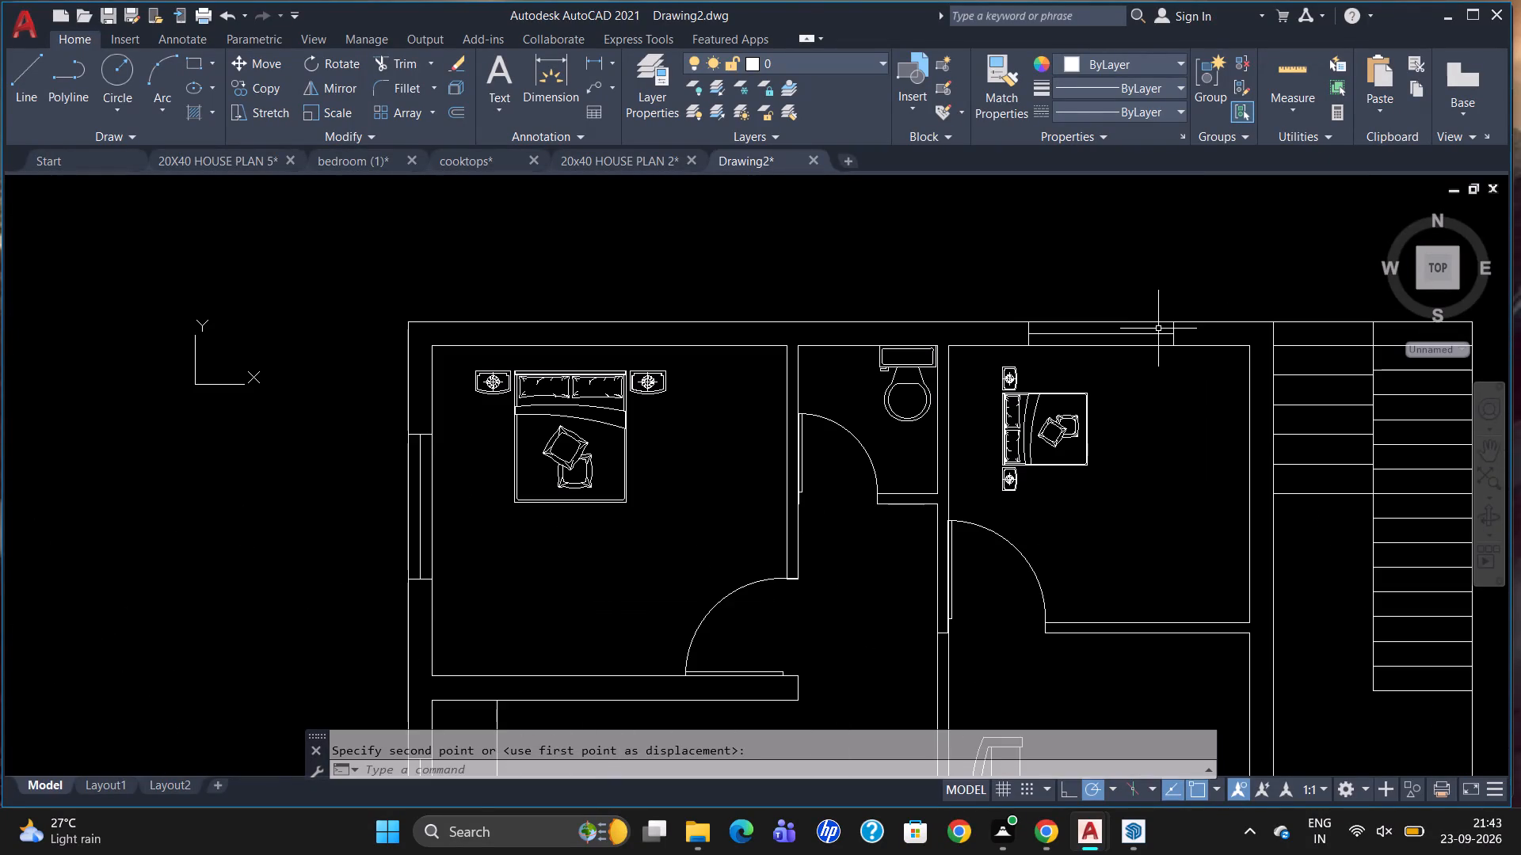
pyautogui.scroll(-2, 1150, 298)
pyautogui.scroll(1, 1127, 423)
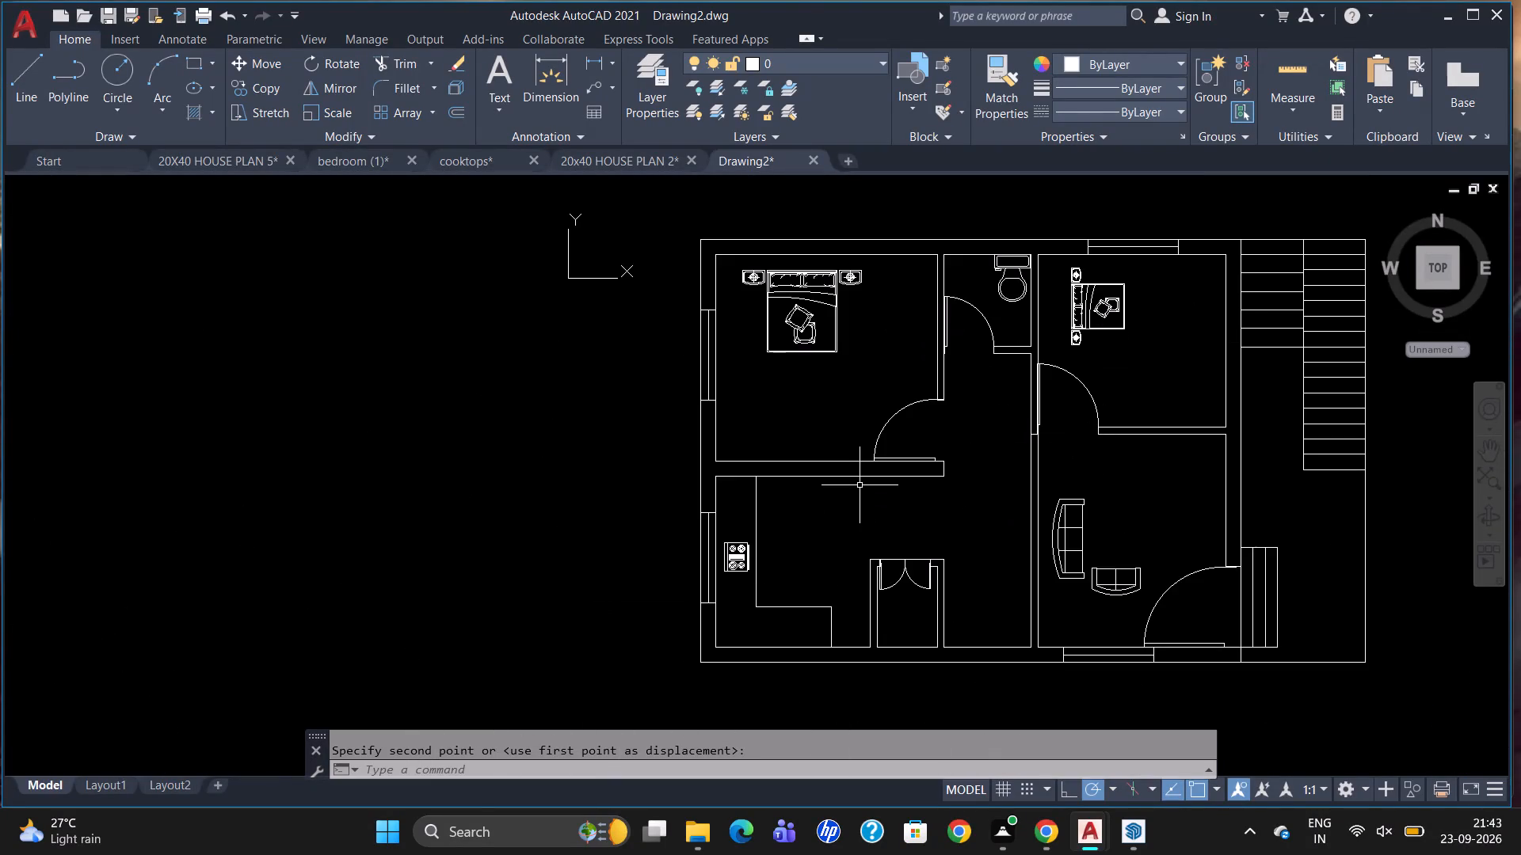
pyautogui.hotkey('ctrl', '2')
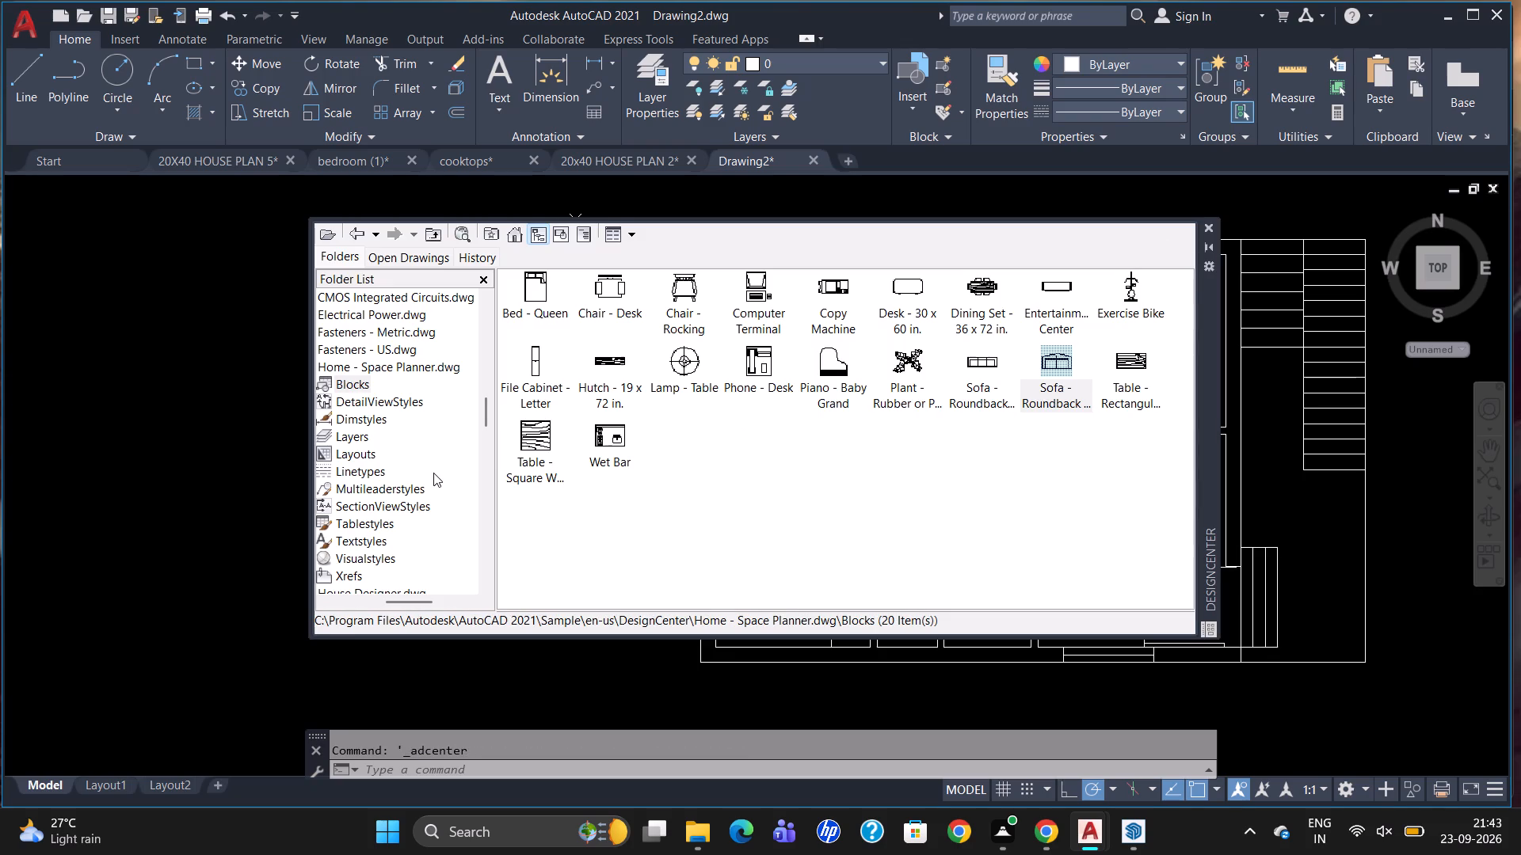
pyautogui.click(334, 603)
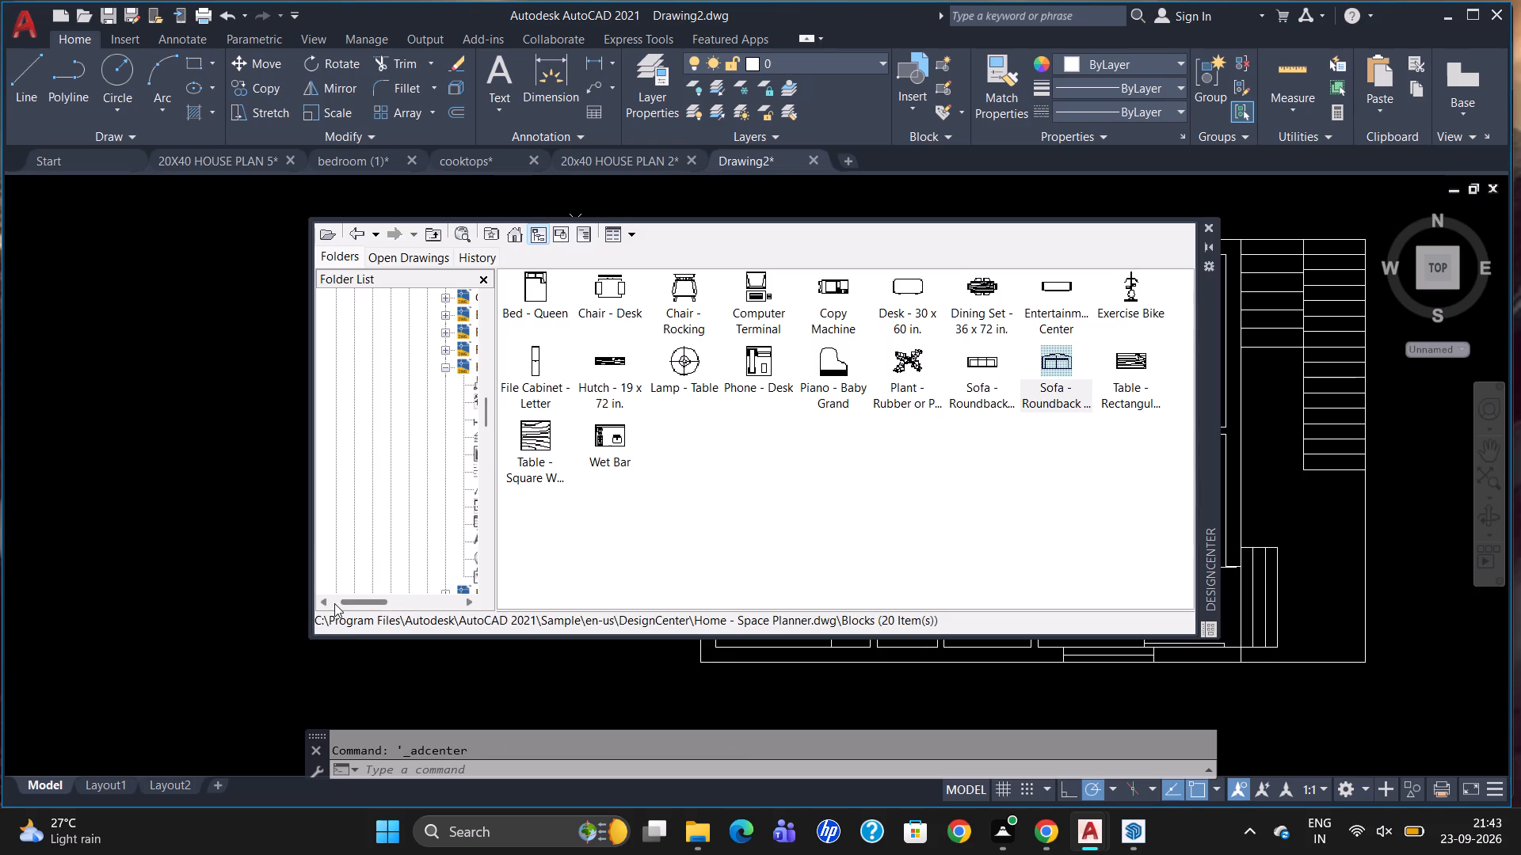
pyautogui.click(470, 600)
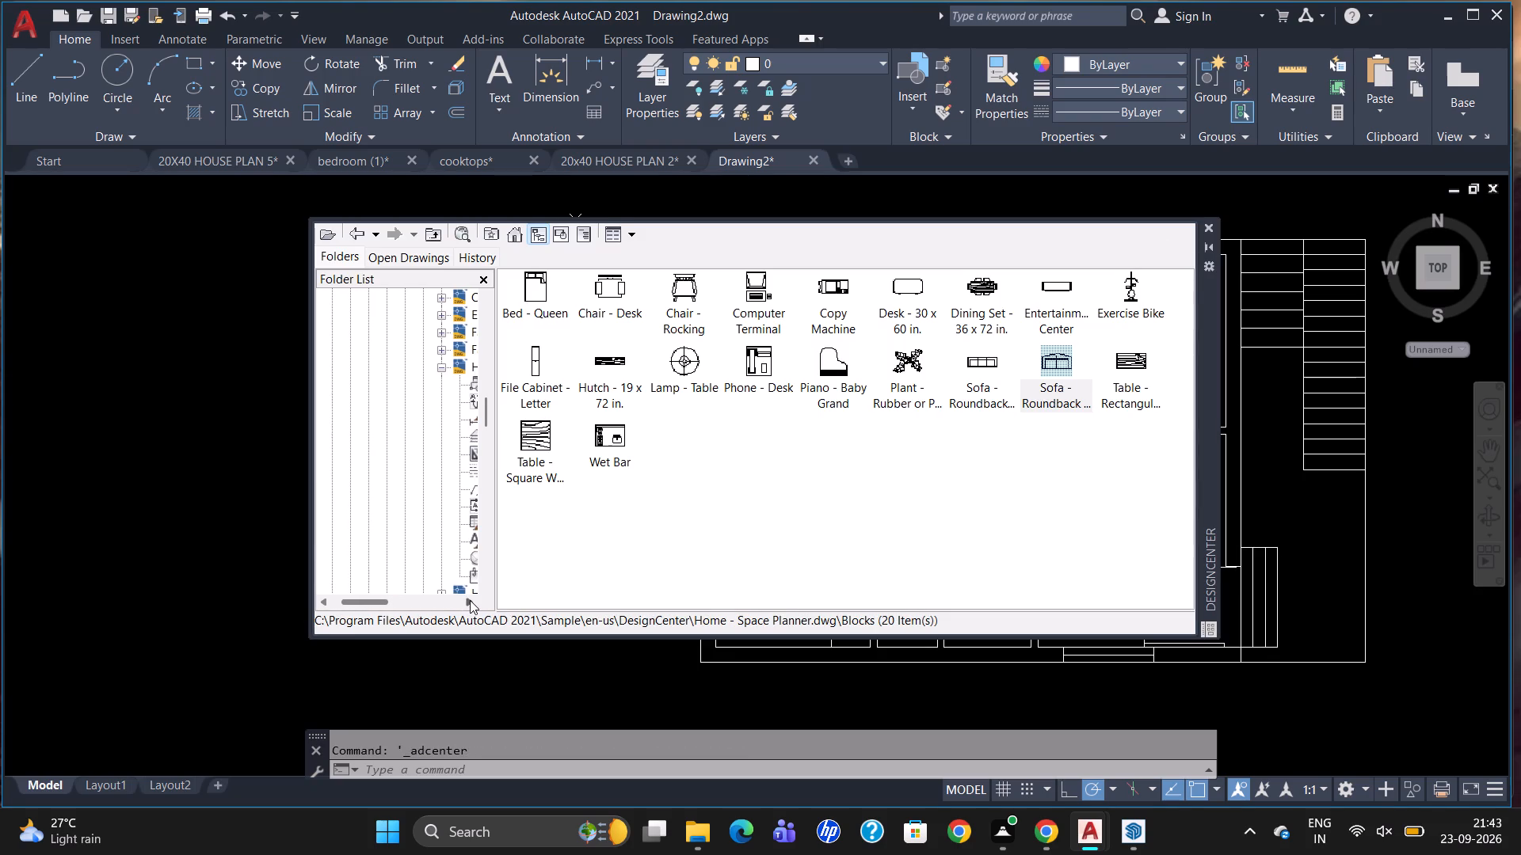
pyautogui.tripleClick(470, 600)
pyautogui.click(469, 600)
pyautogui.tripleClick(475, 603)
pyautogui.tripleClick(477, 603)
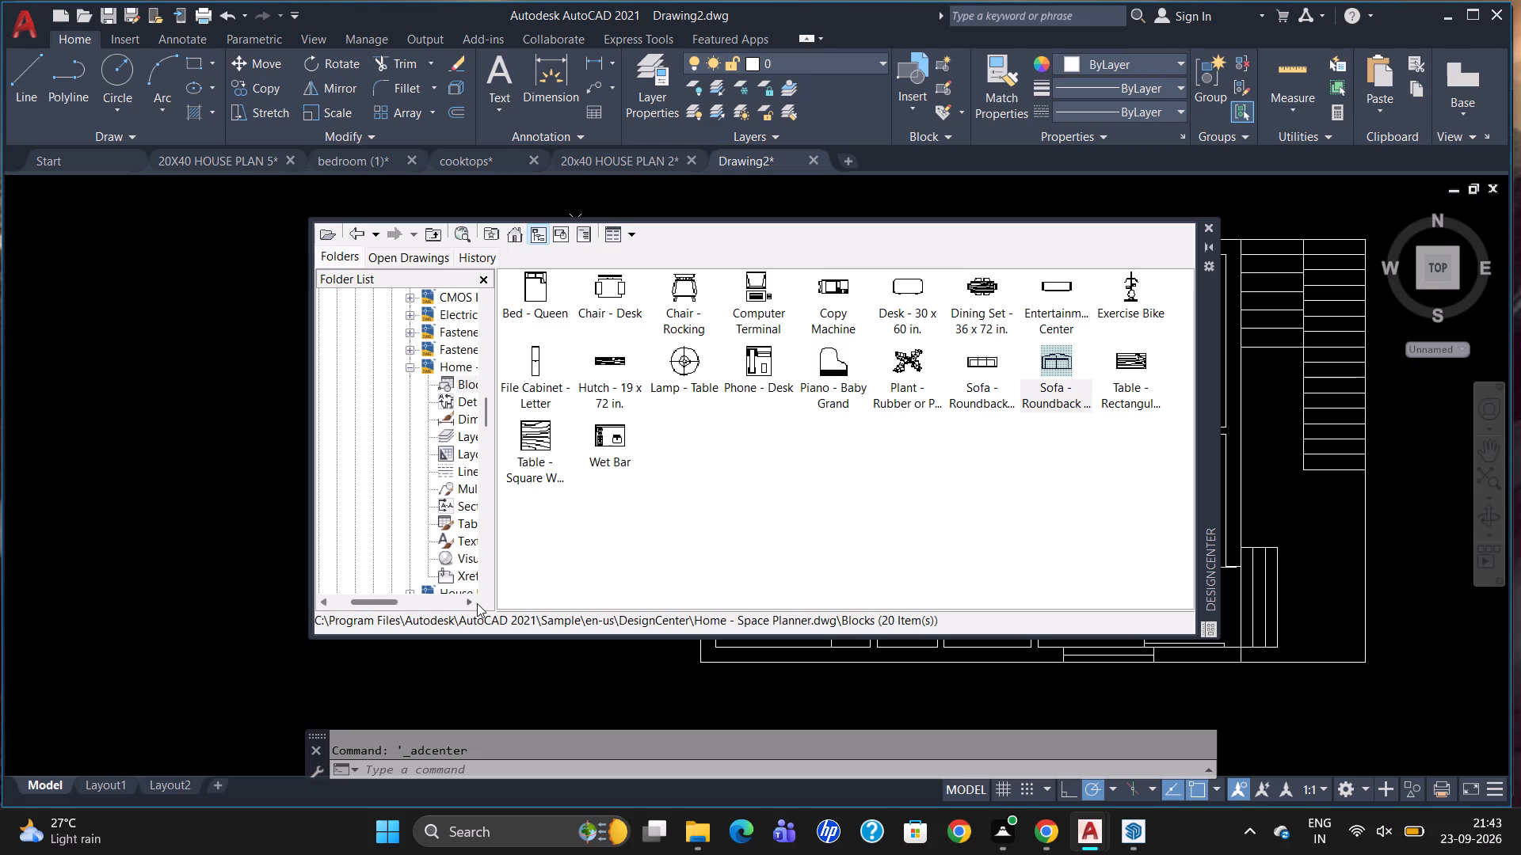
pyautogui.doubleClick(479, 603)
pyautogui.tripleClick(467, 601)
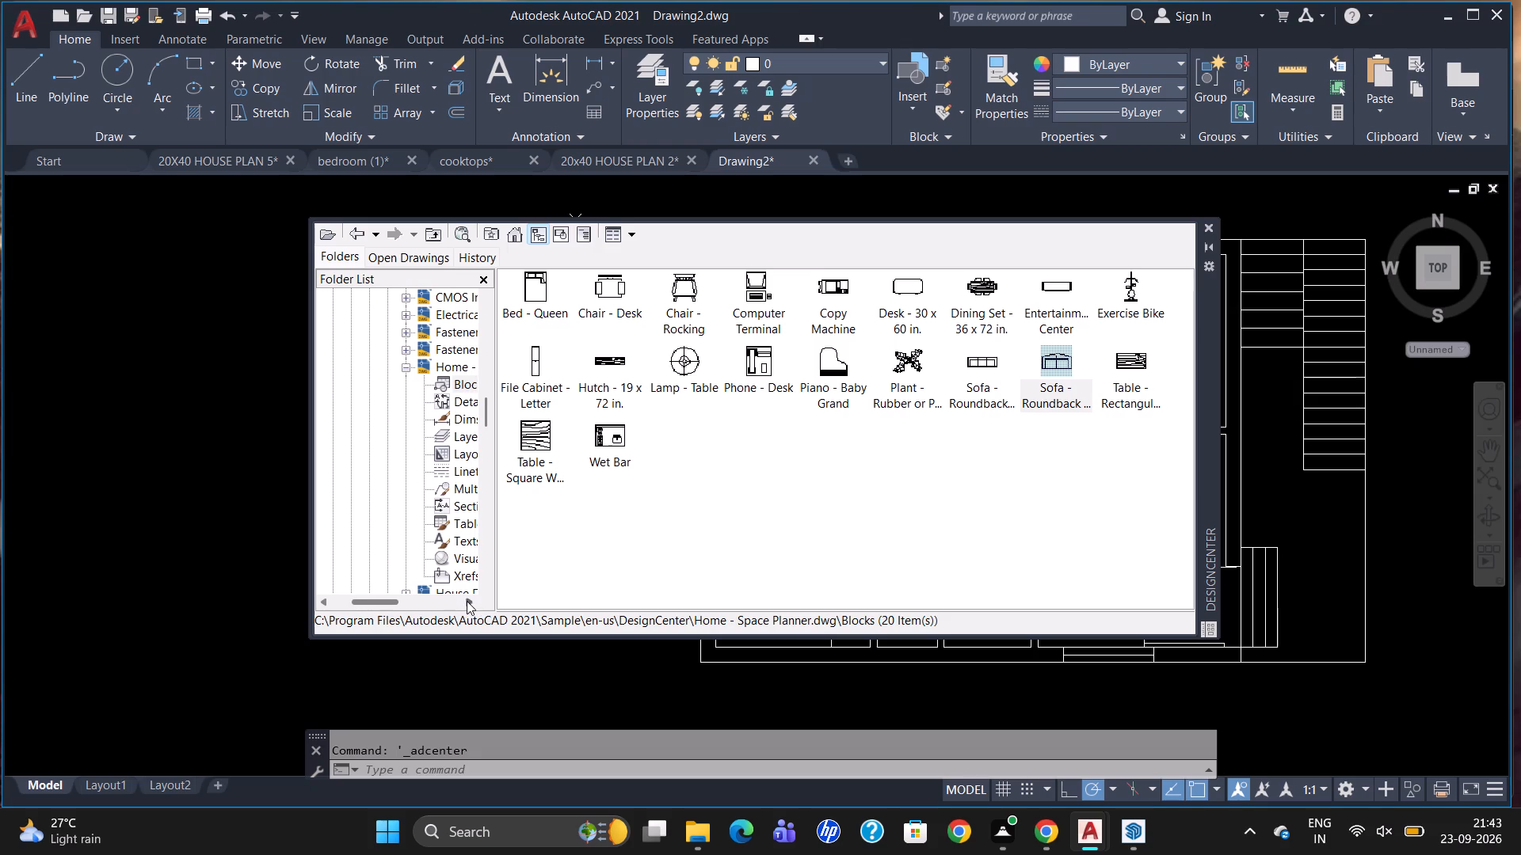
pyautogui.tripleClick(467, 600)
pyautogui.click(467, 600)
pyautogui.scroll(-2, 395, 519)
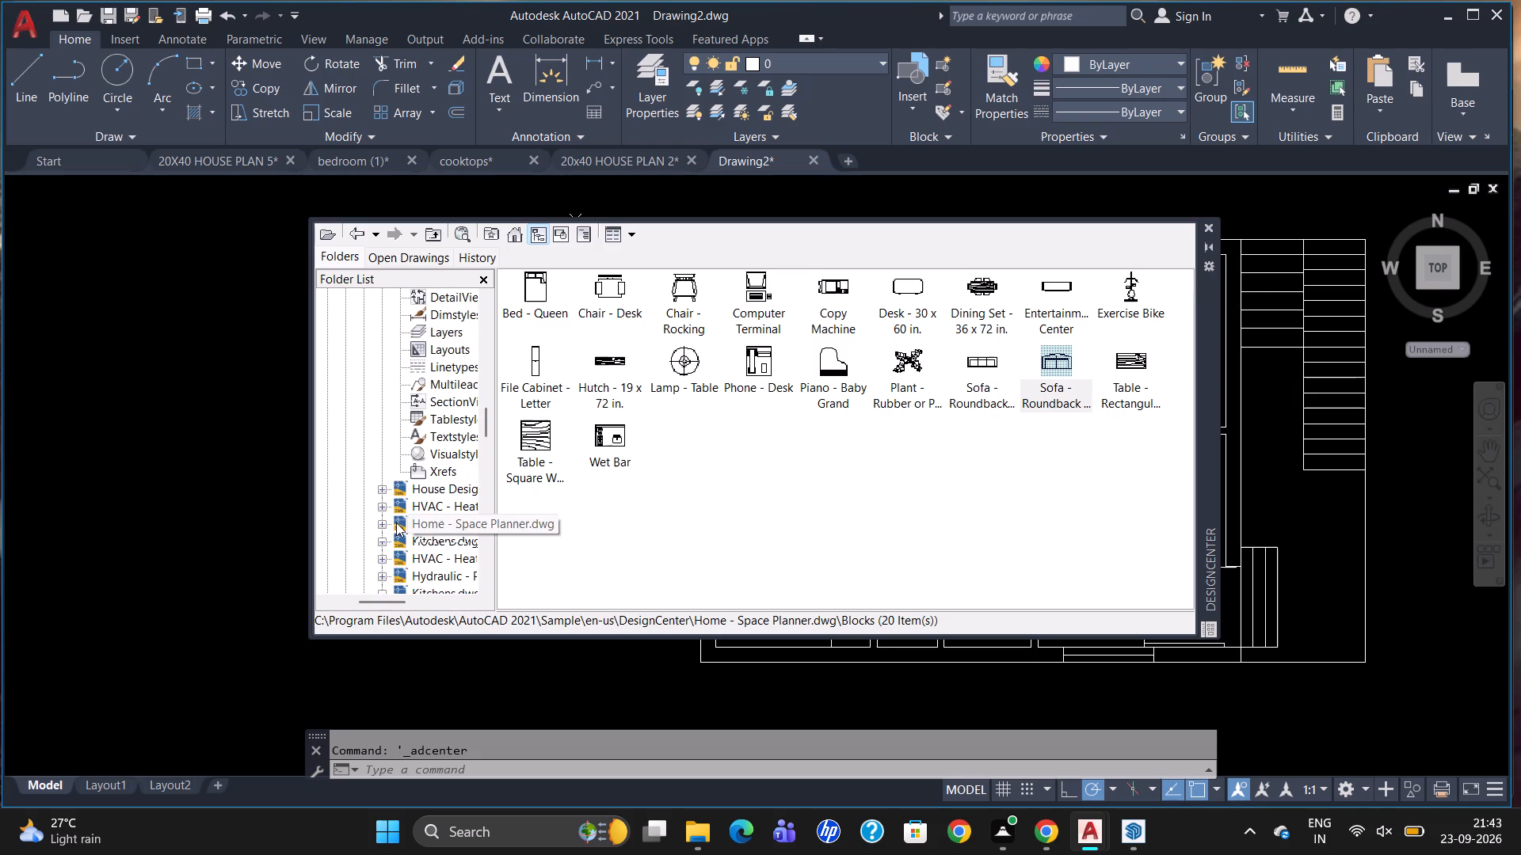
pyautogui.click(411, 538)
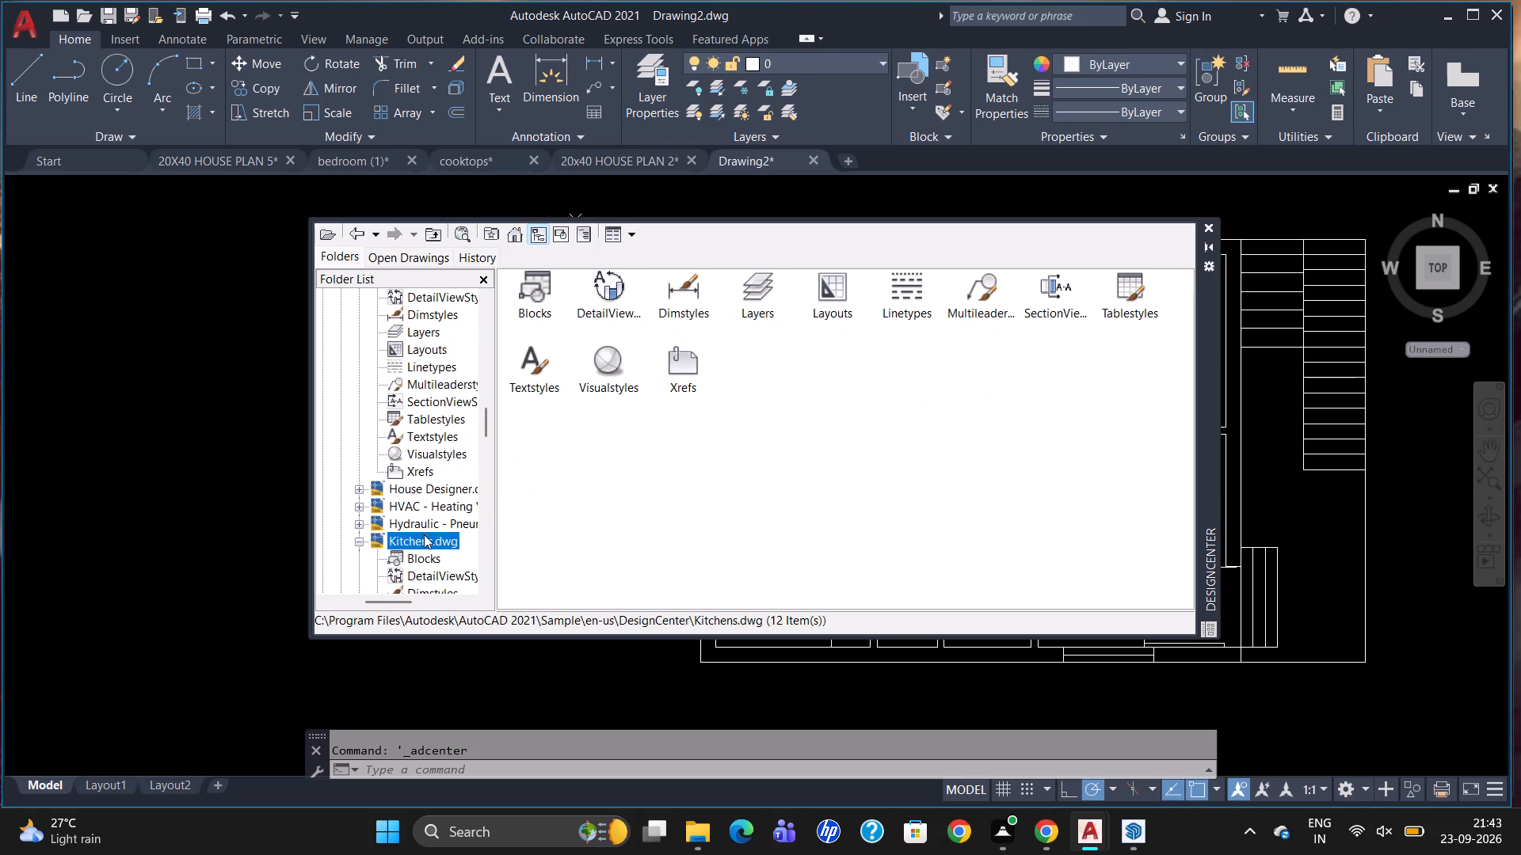
pyautogui.doubleClick(547, 308)
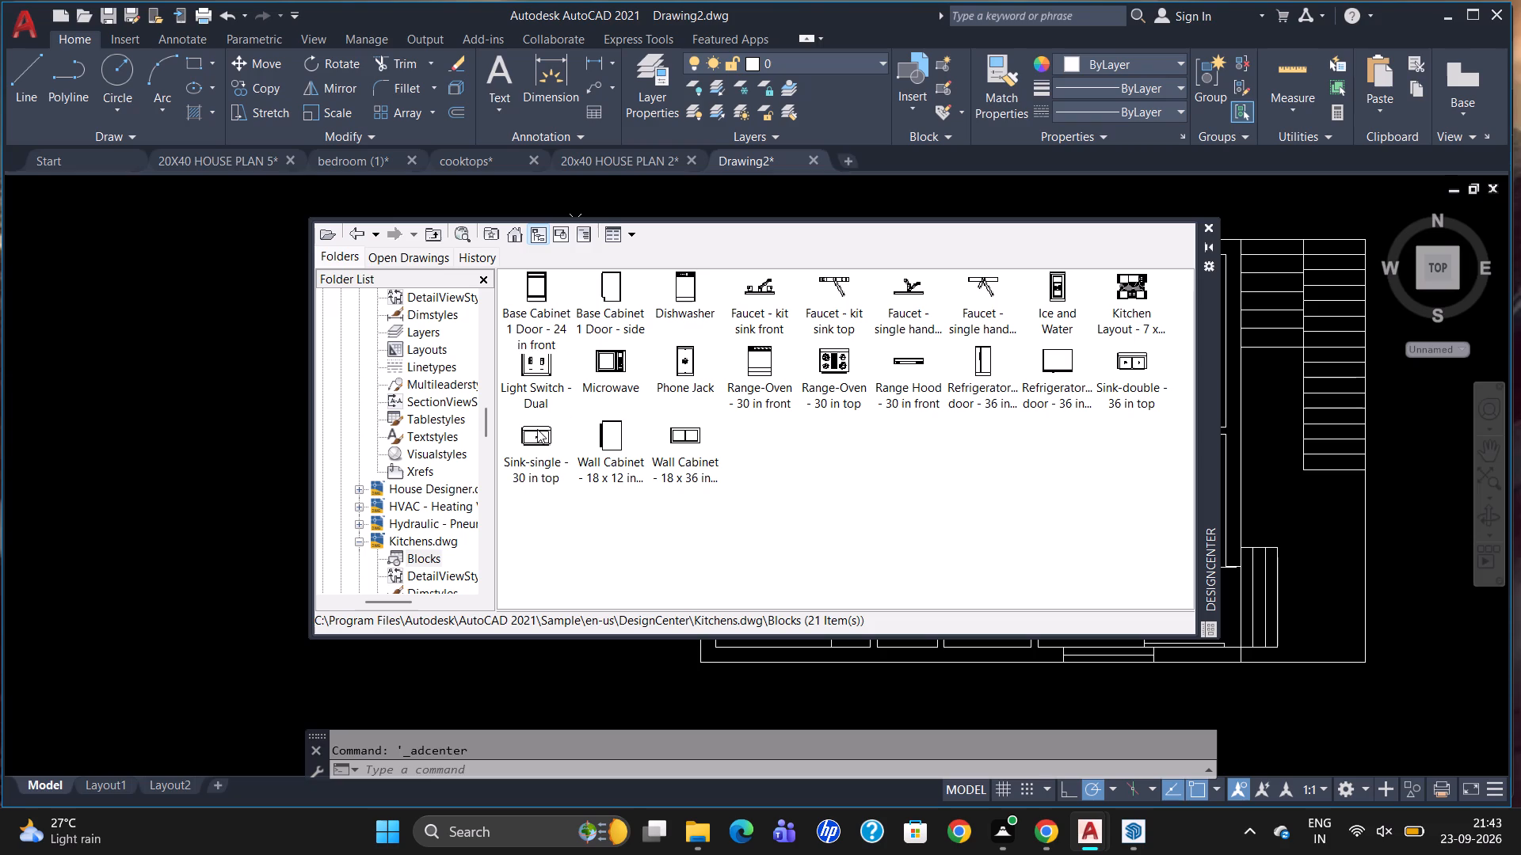
# Insert the "Sink-single - 30 in top" block in the empty space left of the plan and close DesignCenter.
pyautogui.moveTo(538, 428); pyautogui.dragTo(245, 447)
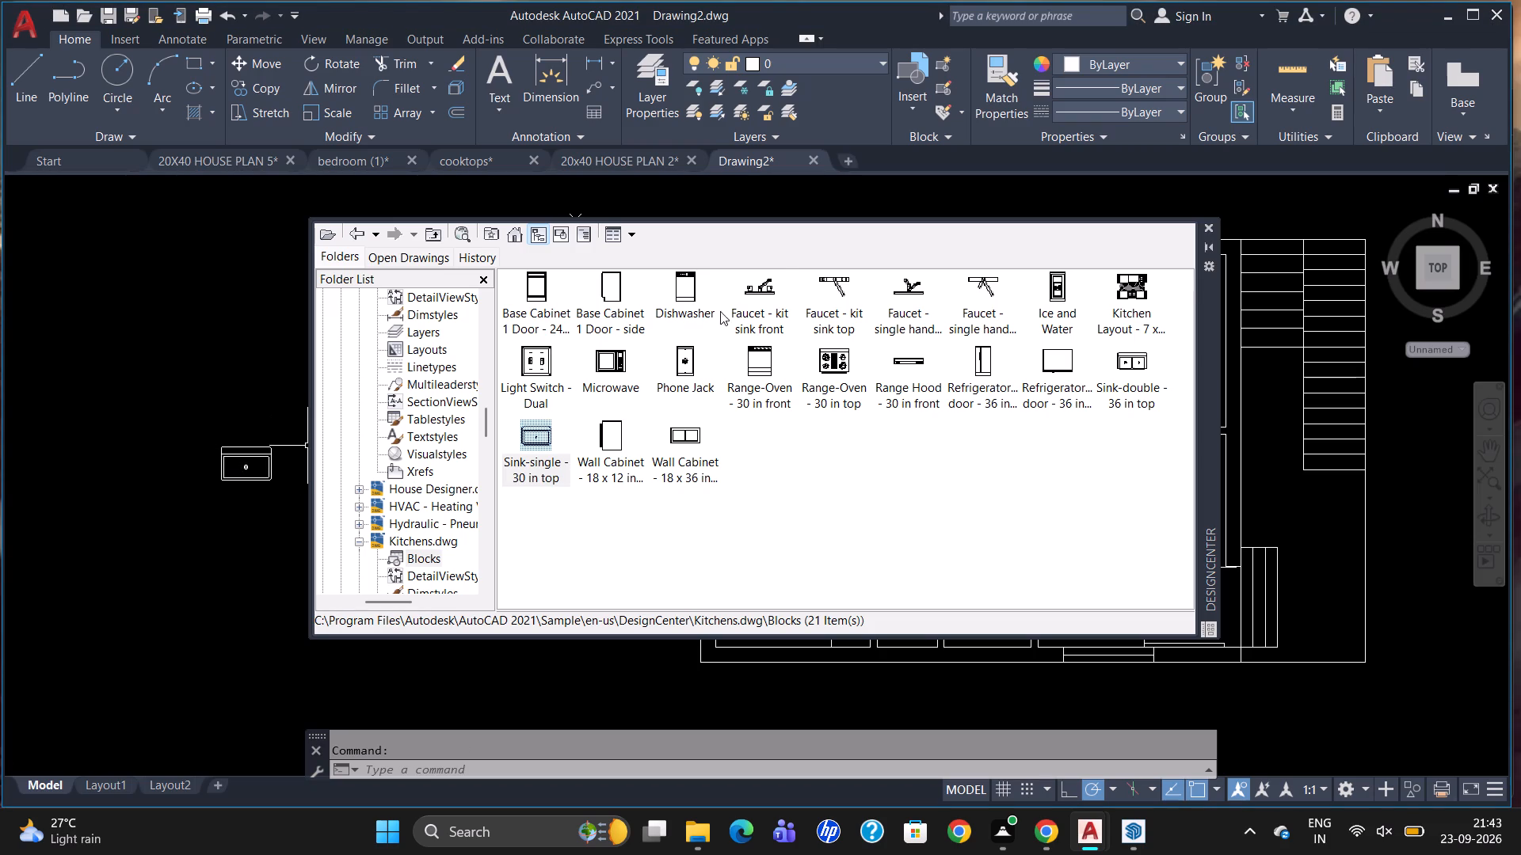
pyautogui.click(1210, 228)
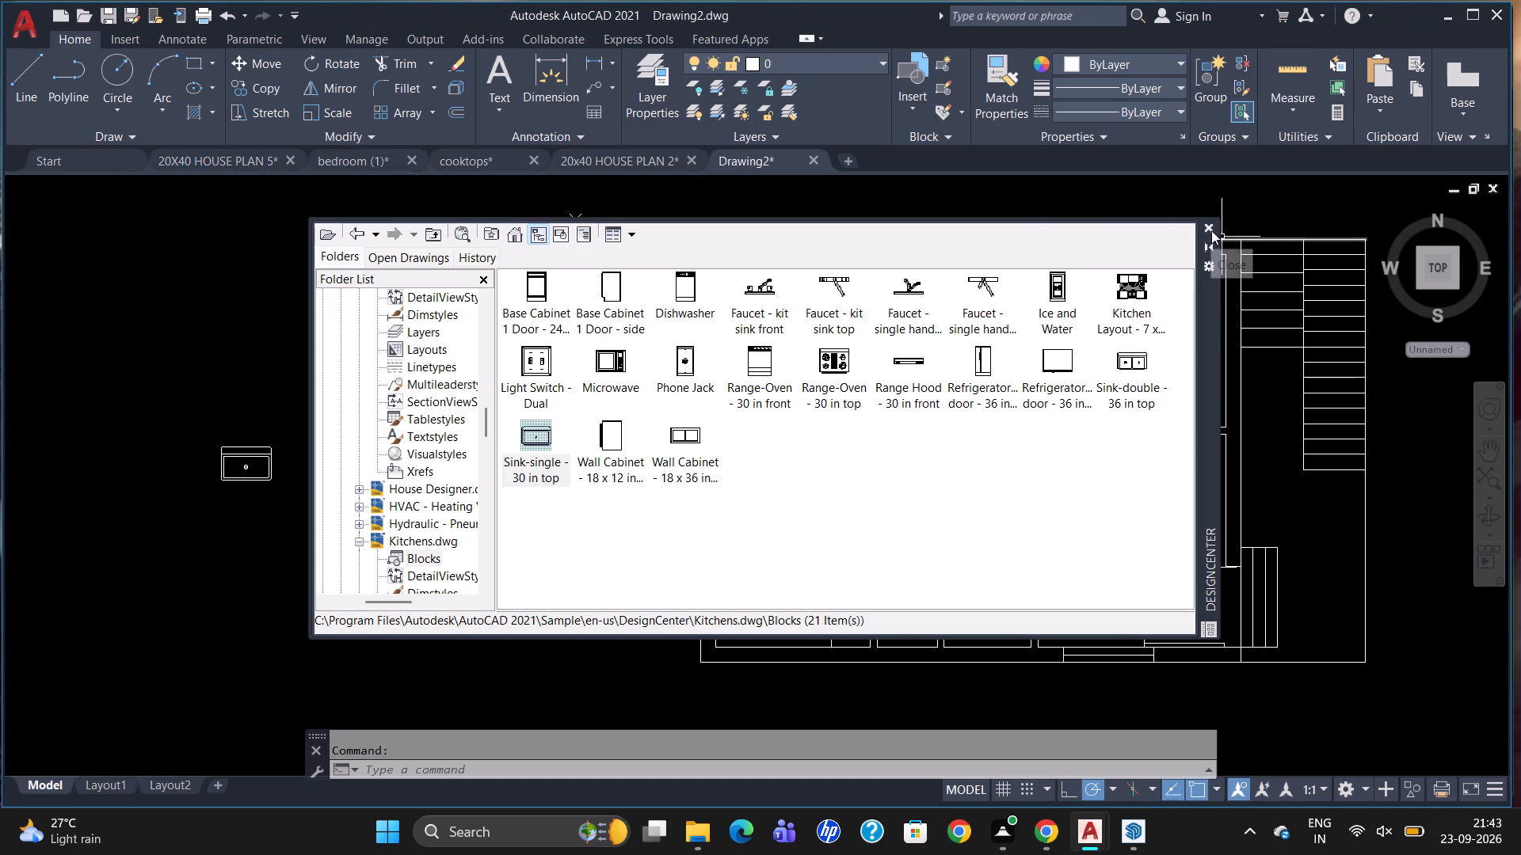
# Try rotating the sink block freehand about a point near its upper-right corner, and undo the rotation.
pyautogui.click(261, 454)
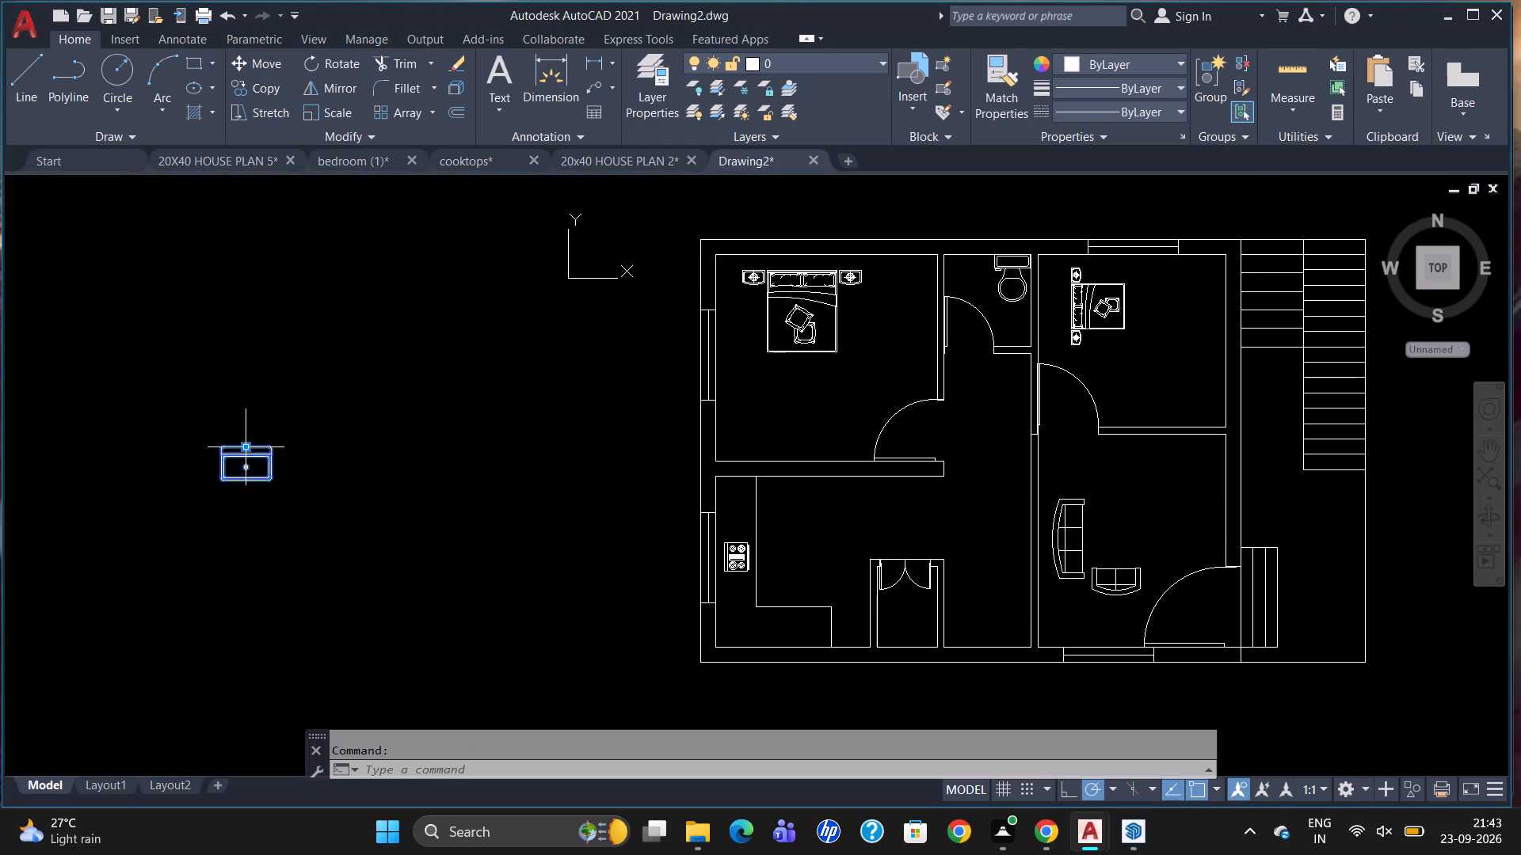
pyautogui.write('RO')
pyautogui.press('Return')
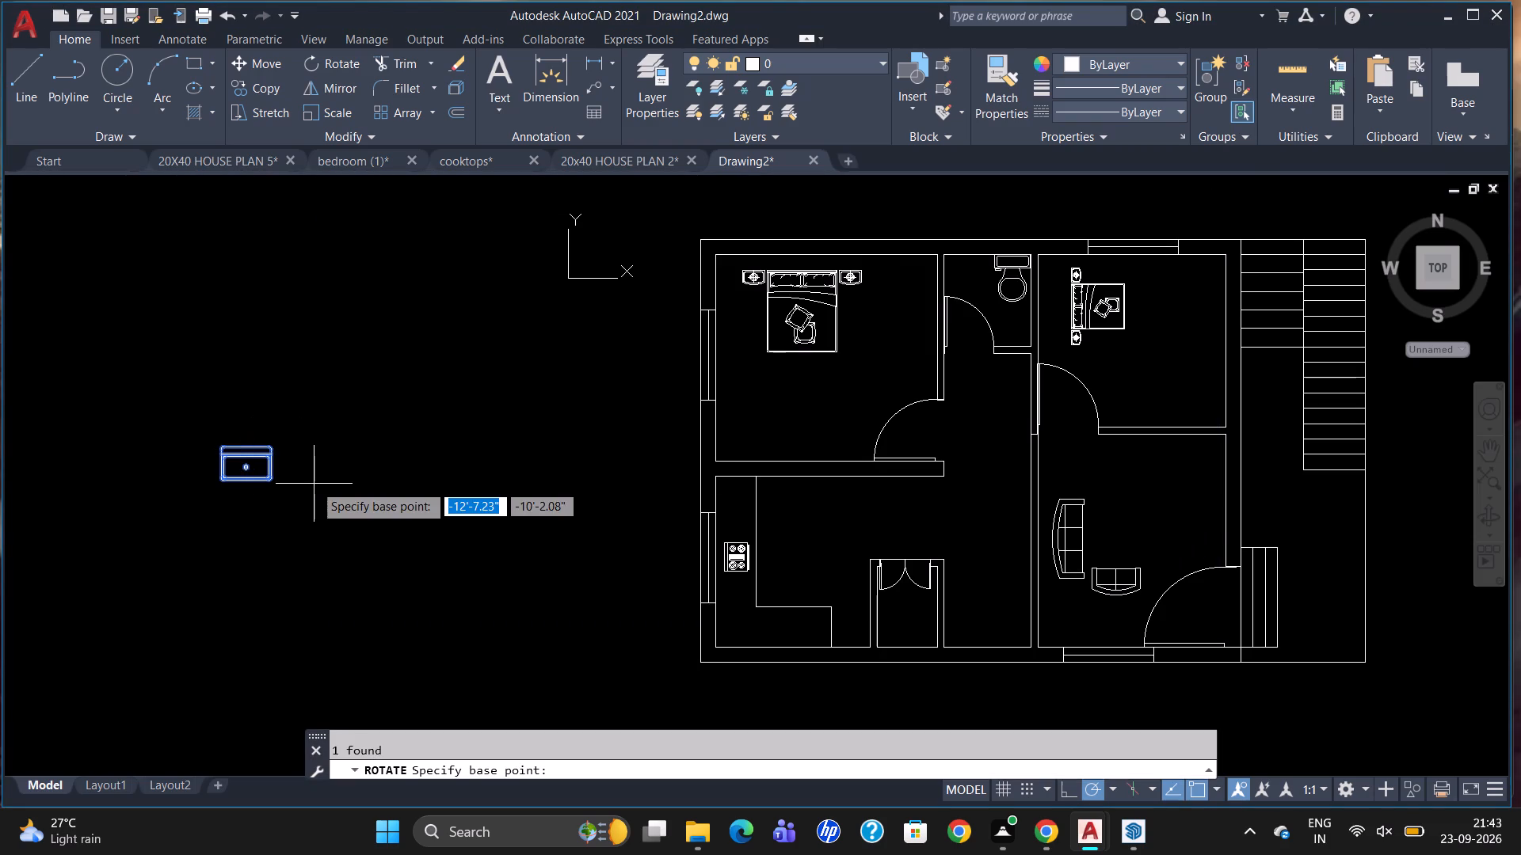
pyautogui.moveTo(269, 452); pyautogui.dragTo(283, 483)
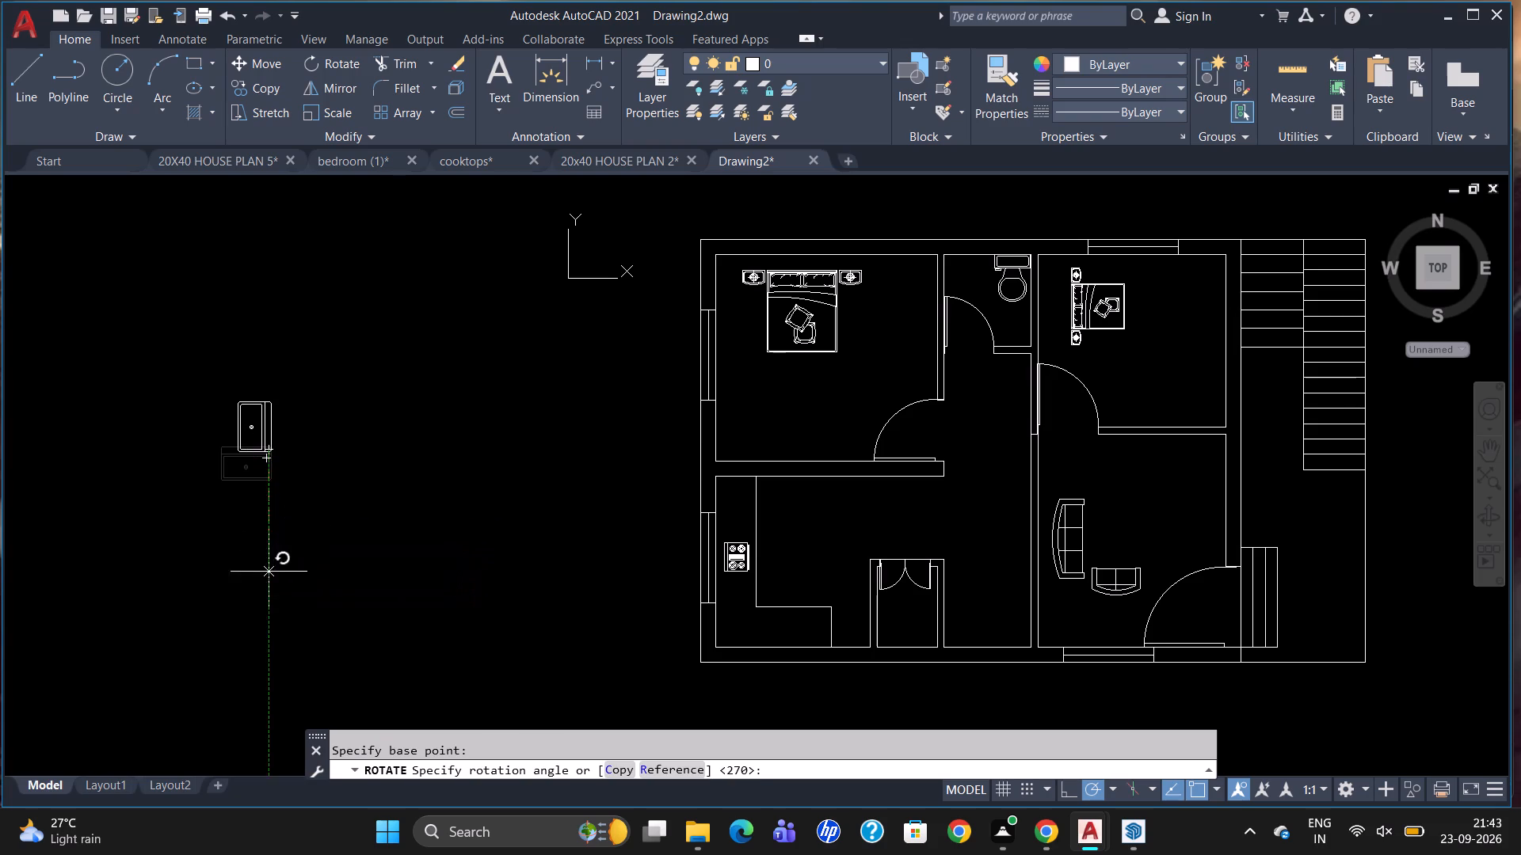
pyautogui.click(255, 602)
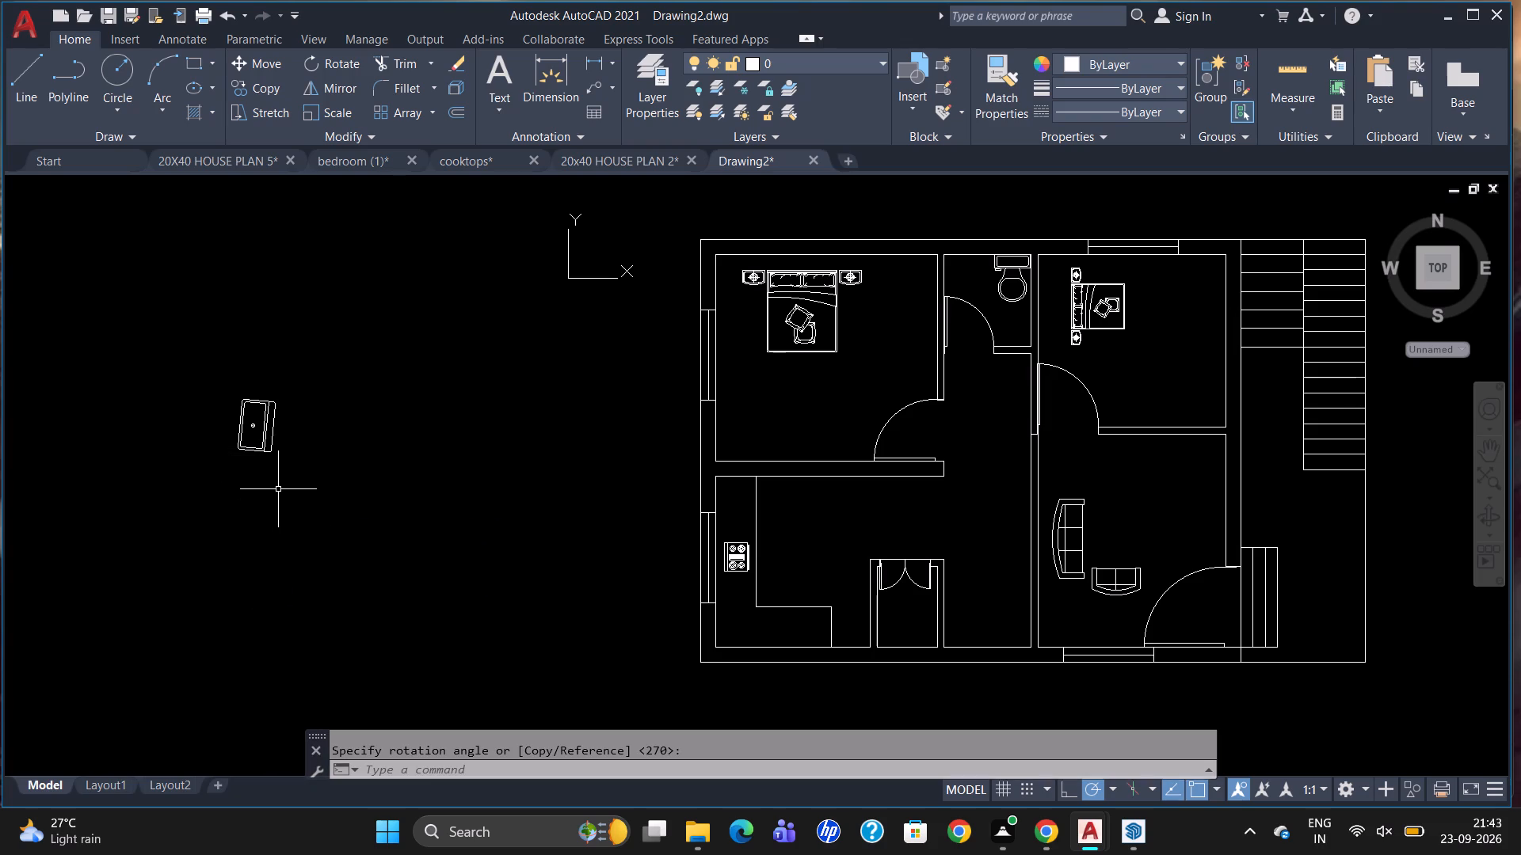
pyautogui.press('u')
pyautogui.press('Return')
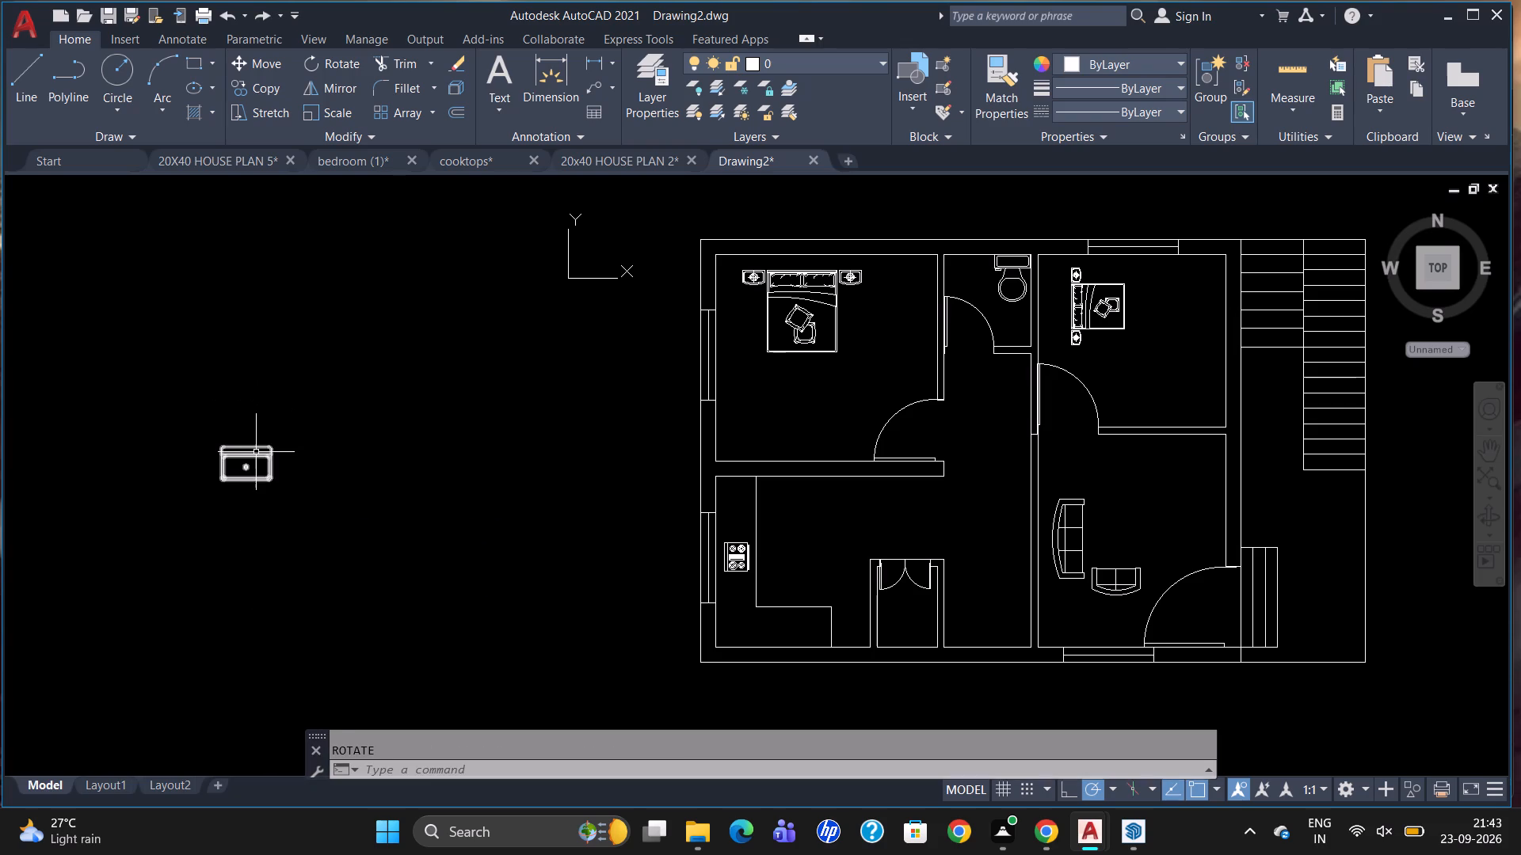
# Rotate the sink block 270 degrees about a point on its back edge so that edge faces the plan.
pyautogui.click(256, 452)
pyautogui.write('RO')
pyautogui.press('Return')
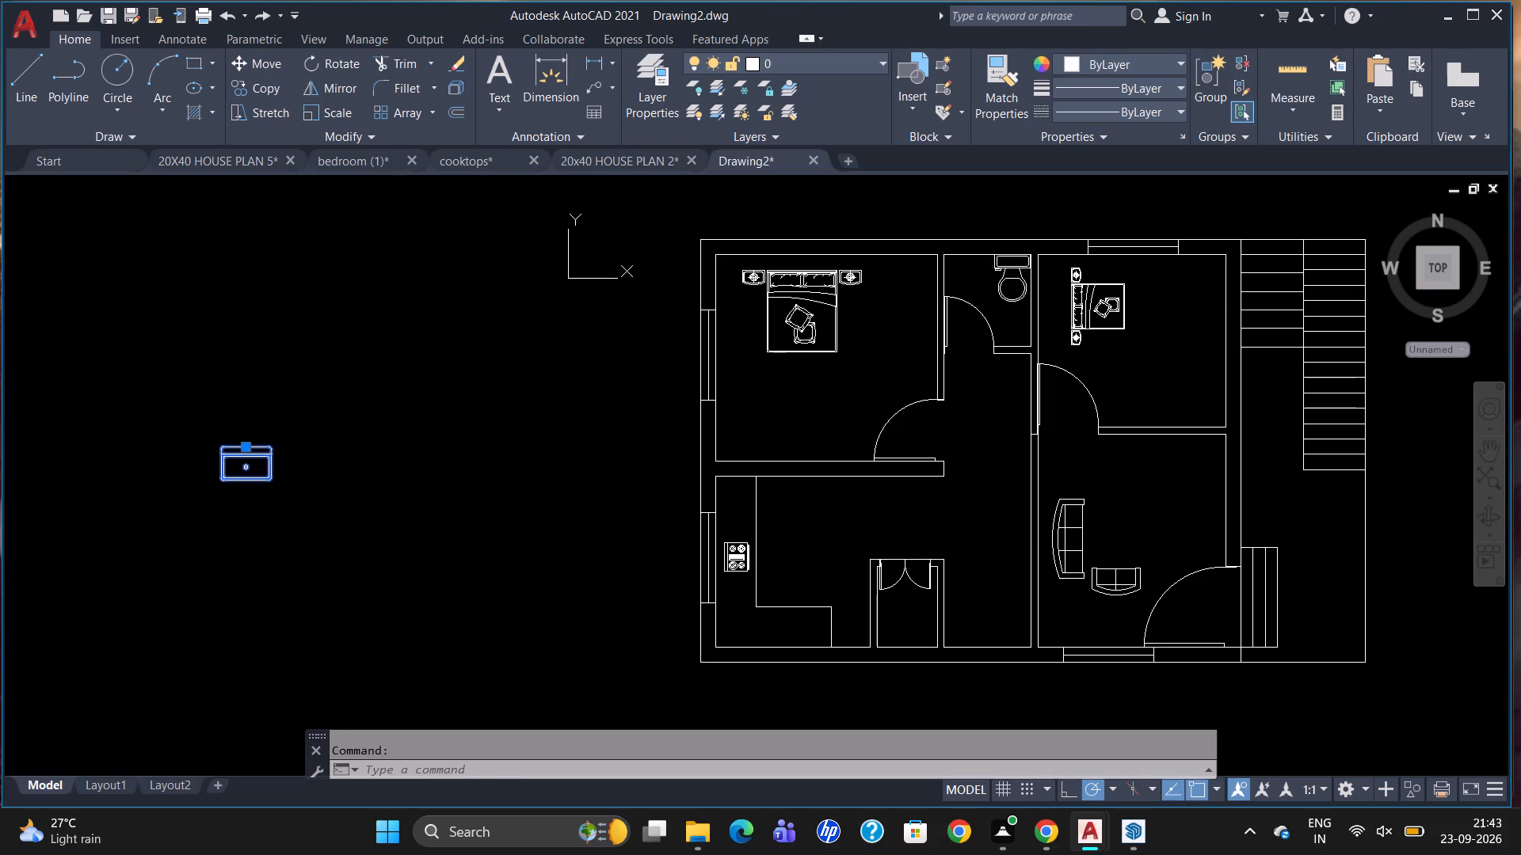
pyautogui.click(256, 452)
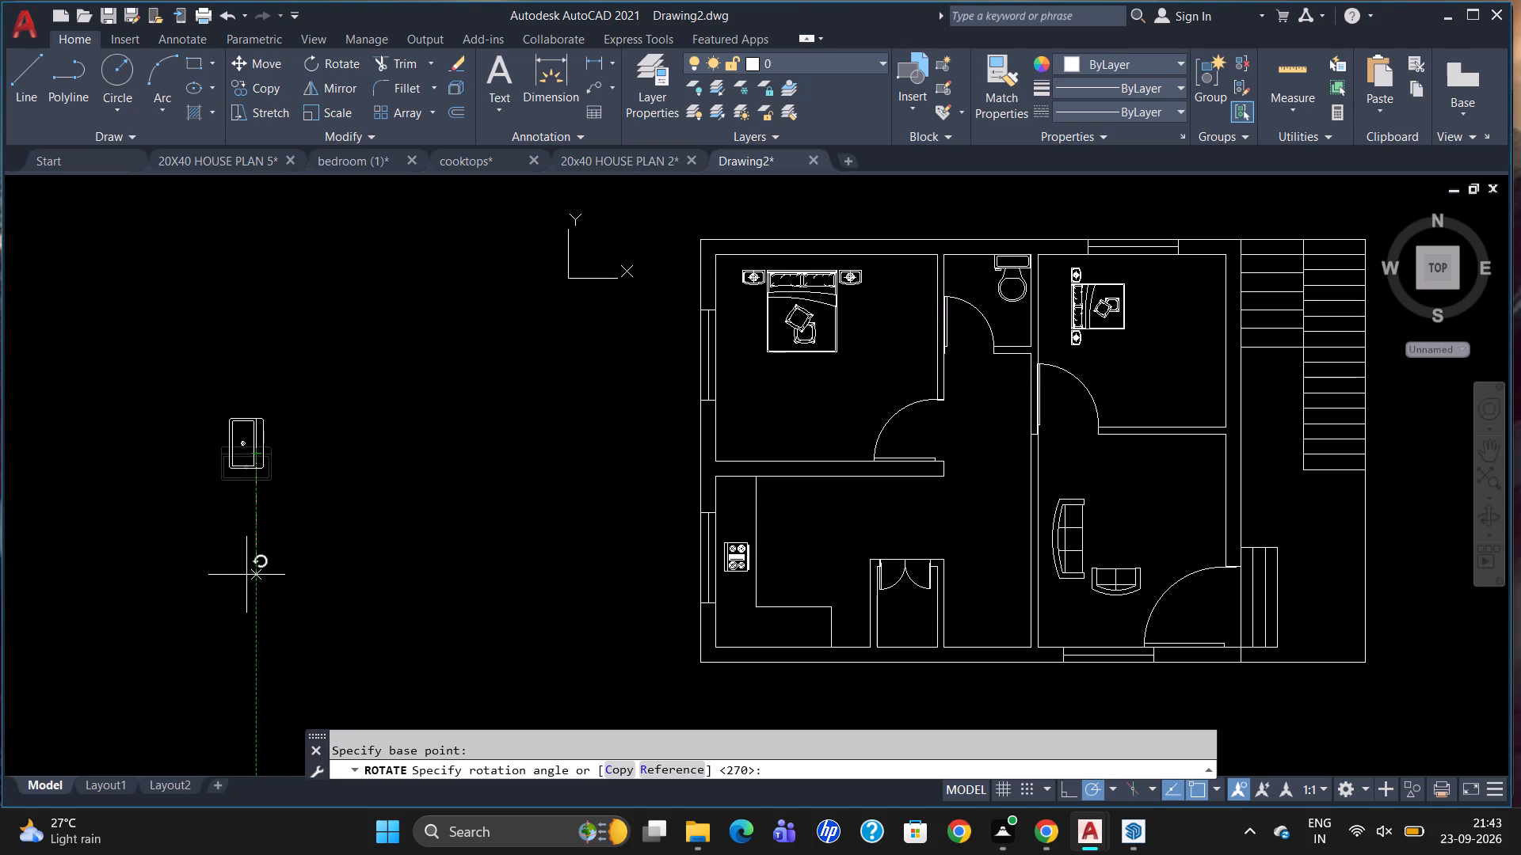
pyautogui.click(249, 593)
# Move the sink block by its back-edge grip onto the passage wall just below the toilet, beside the small bedroom's door.
pyautogui.click(257, 458)
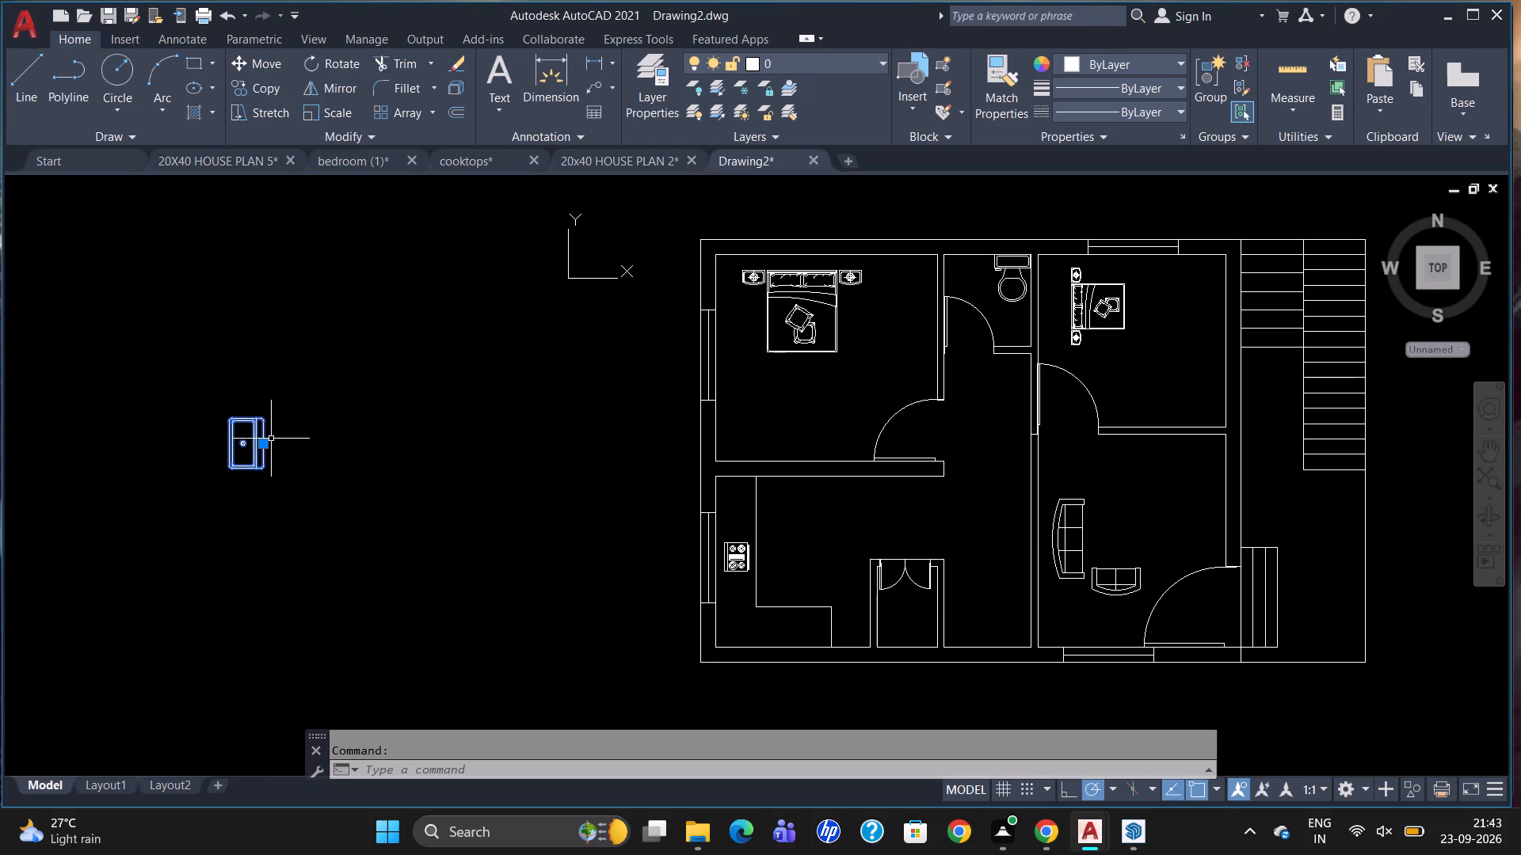
pyautogui.click(266, 443)
pyautogui.scroll(2, 990, 401)
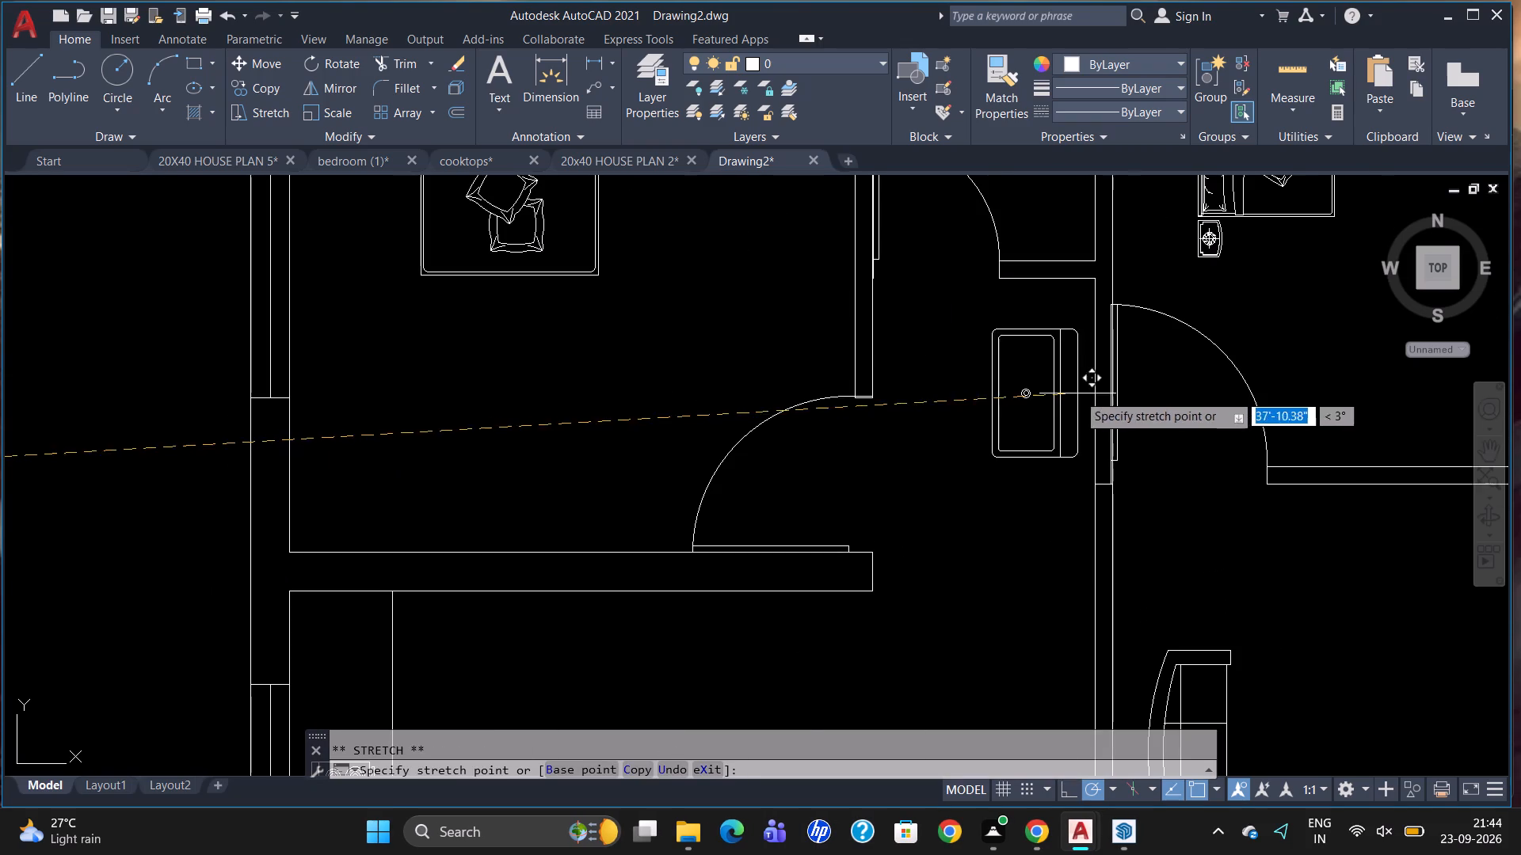
pyautogui.moveTo(1090, 371); pyautogui.dragTo(1089, 385)
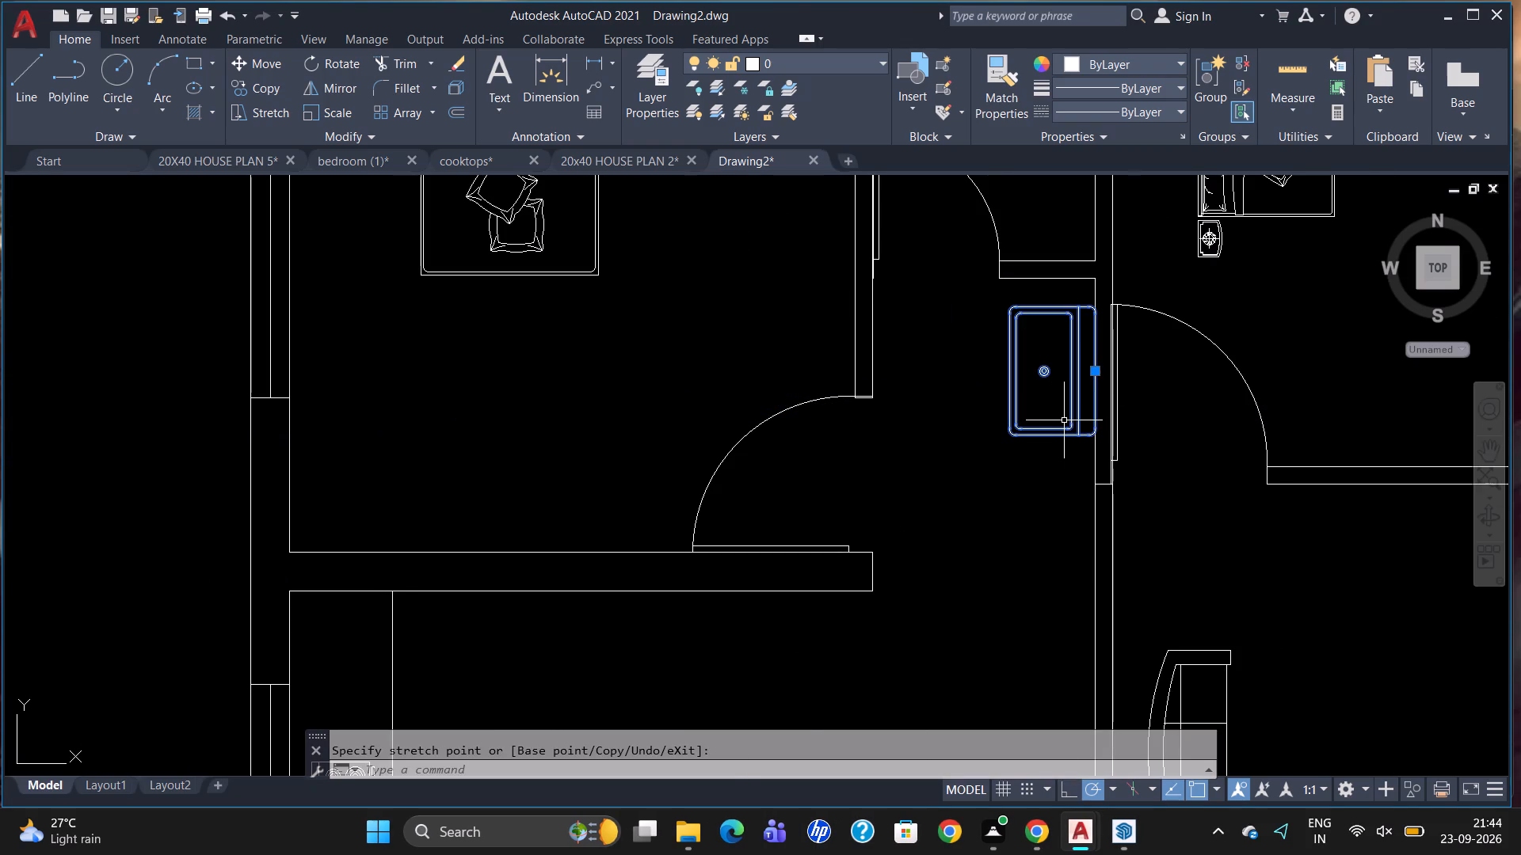
pyautogui.press('Escape')
# Start a multiline text box in the large bedroom, in the open floor area below the bed.
pyautogui.scroll(-2, 1072, 412)
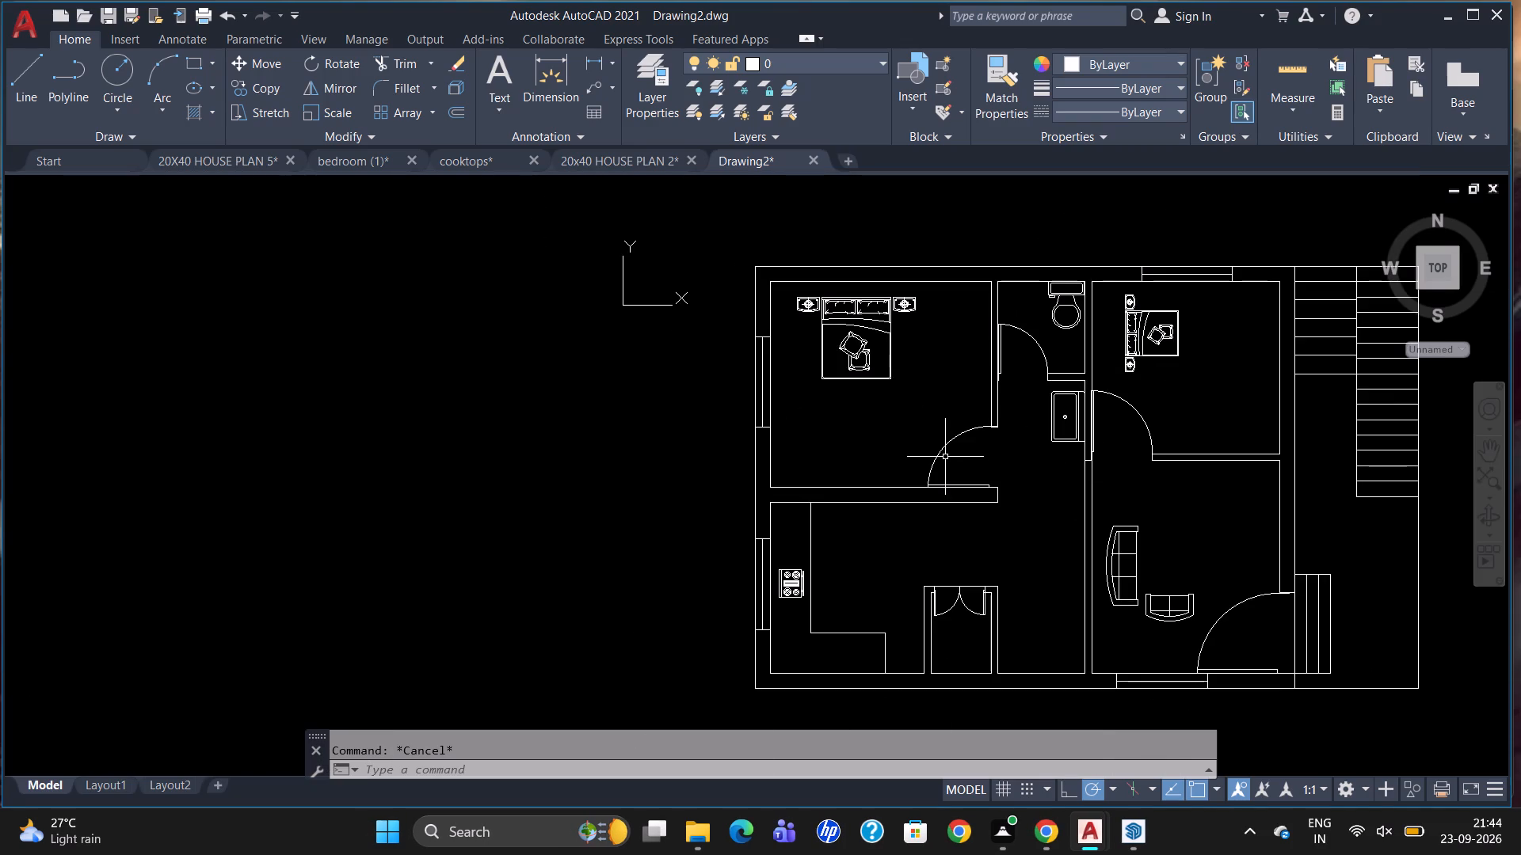
pyautogui.press('t')
pyautogui.press('Return')
pyautogui.scroll(2, 886, 431)
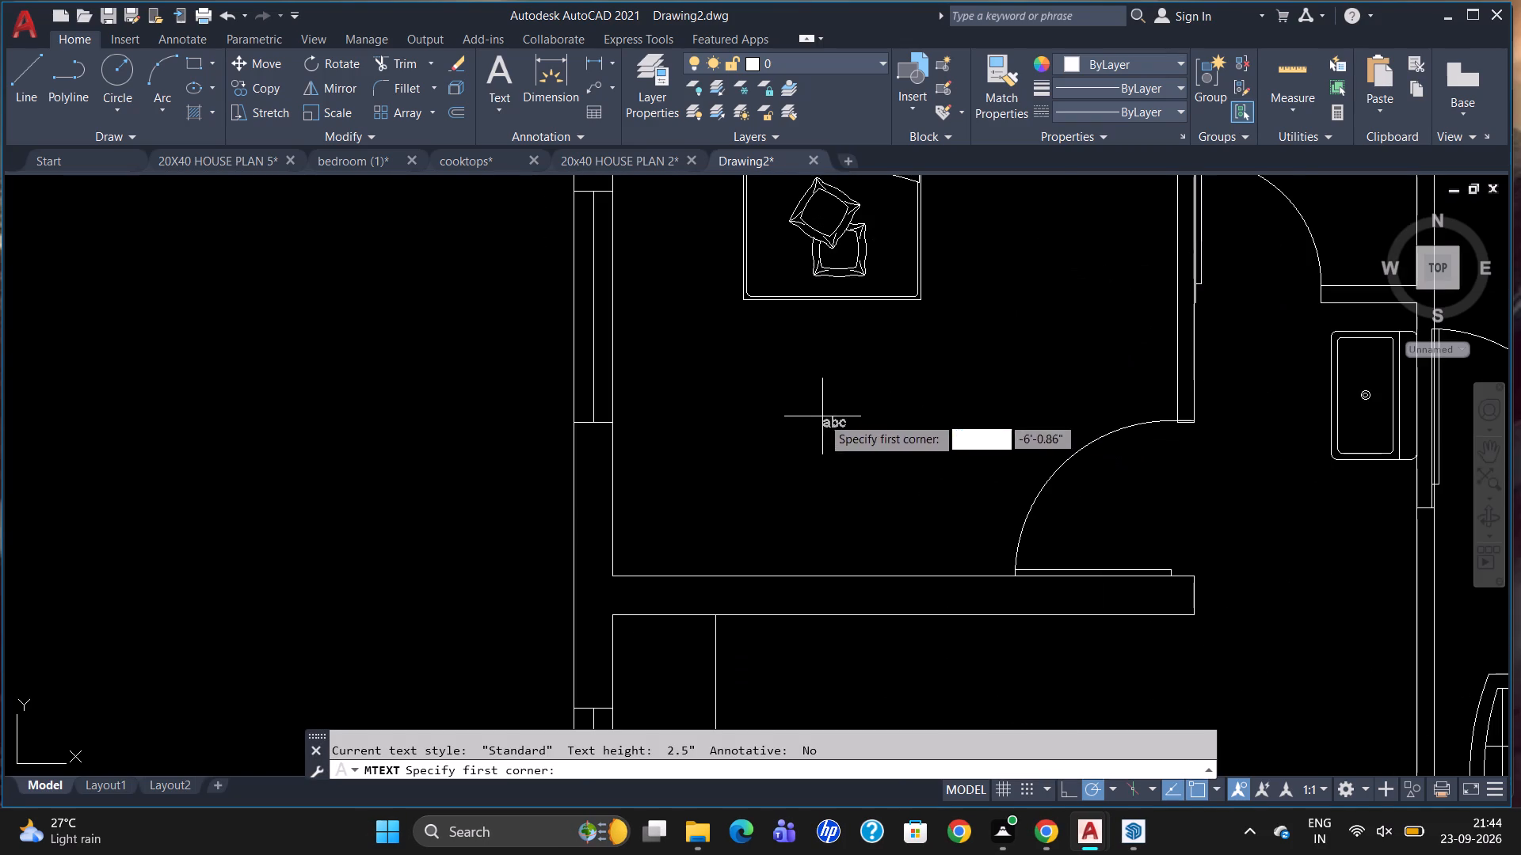
pyautogui.moveTo(722, 378); pyautogui.dragTo(753, 441)
pyautogui.click(919, 468)
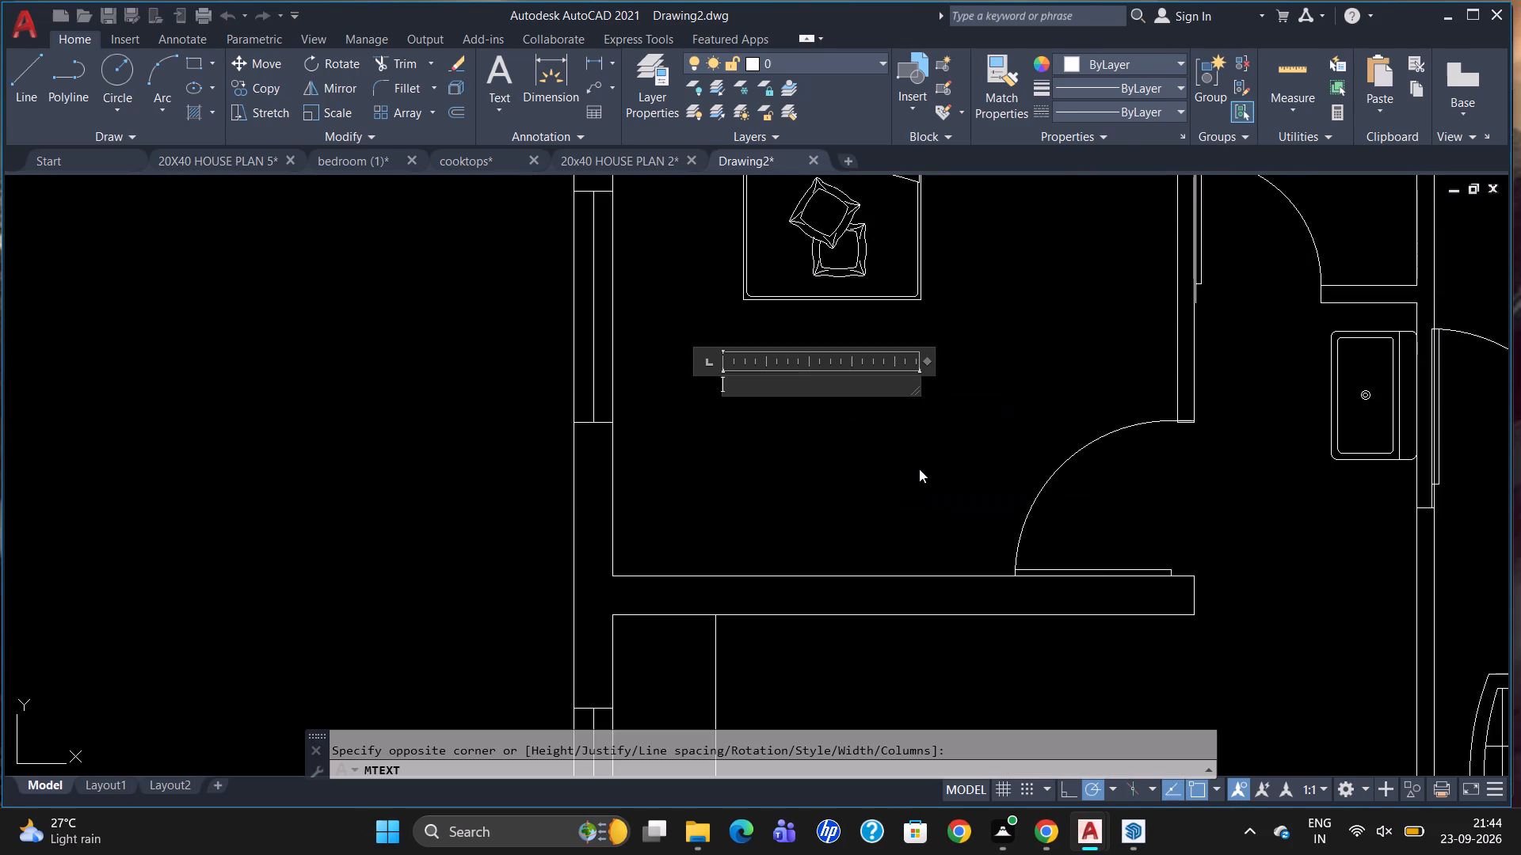
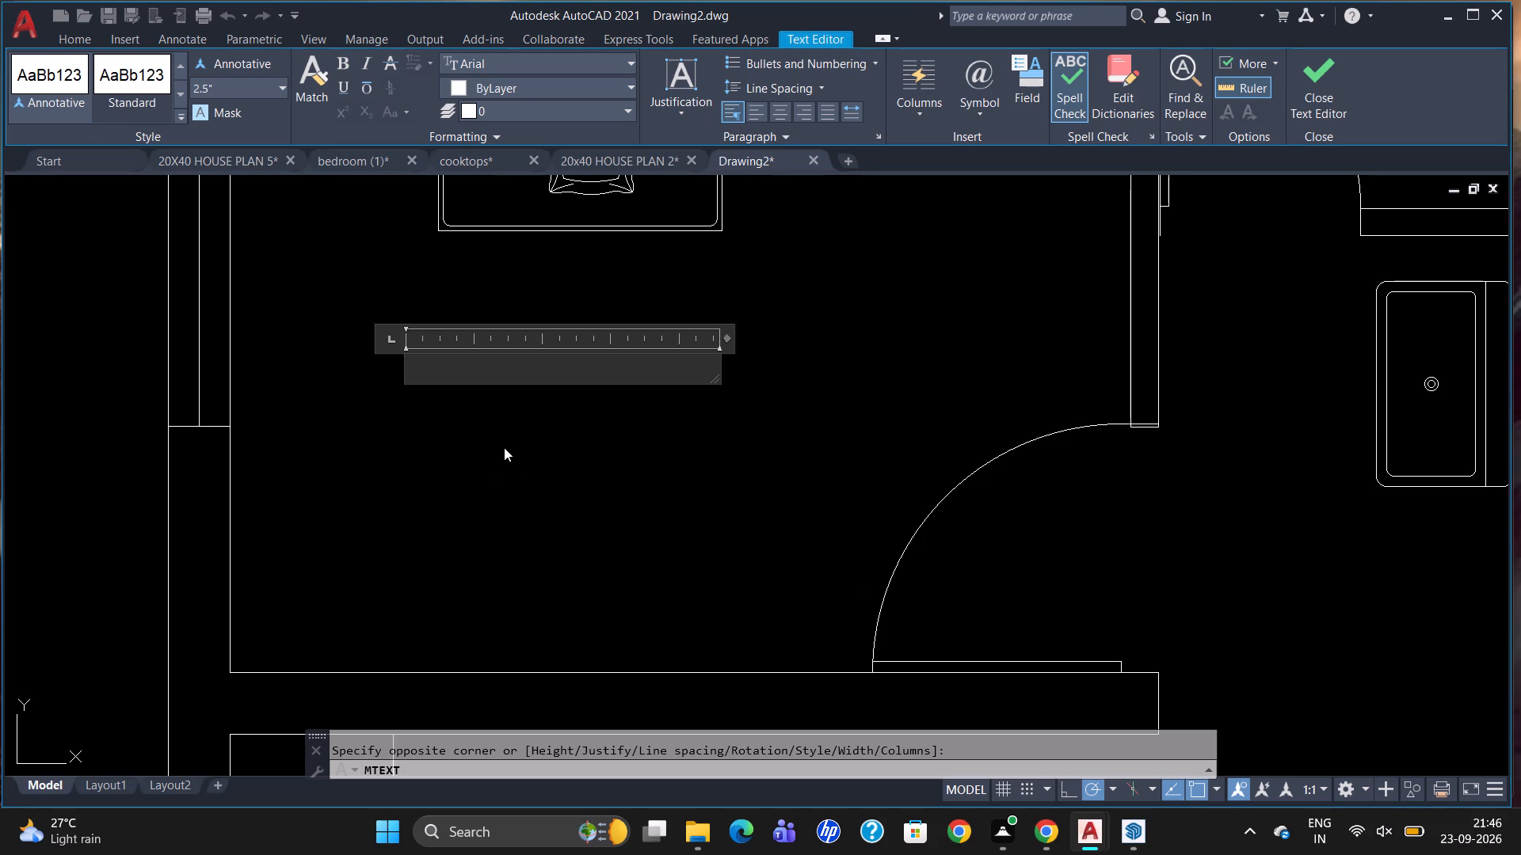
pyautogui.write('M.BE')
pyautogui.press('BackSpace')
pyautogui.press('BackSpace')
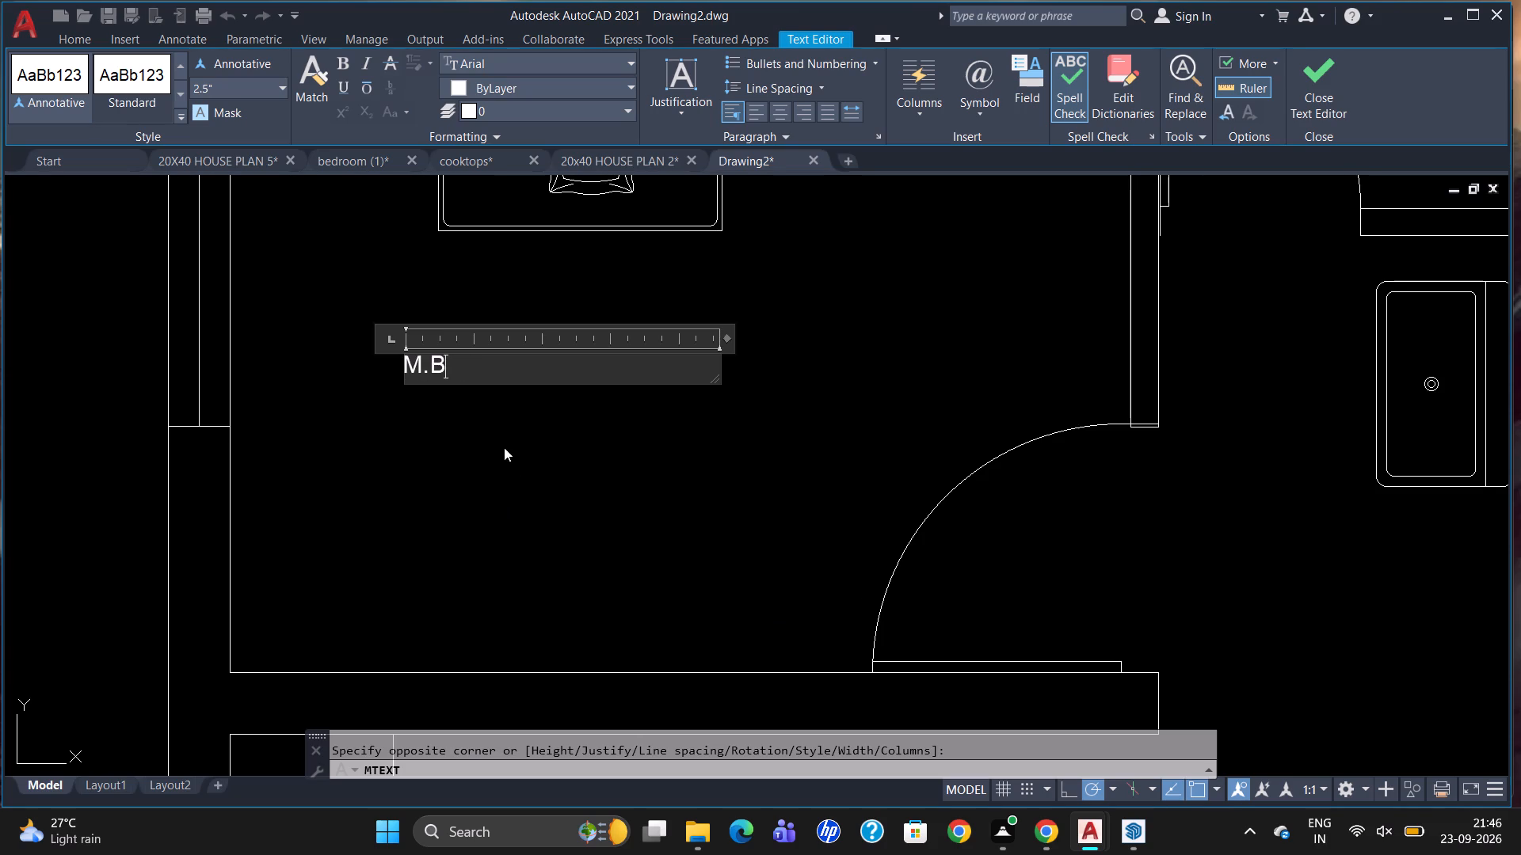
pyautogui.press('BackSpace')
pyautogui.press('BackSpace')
# Set the text height to 5" and label the large bedroom "M.BED ROOM" with "11'-0" X 10'-3"" on a second line.
pyautogui.click(240, 78)
pyautogui.press('BackSpace')
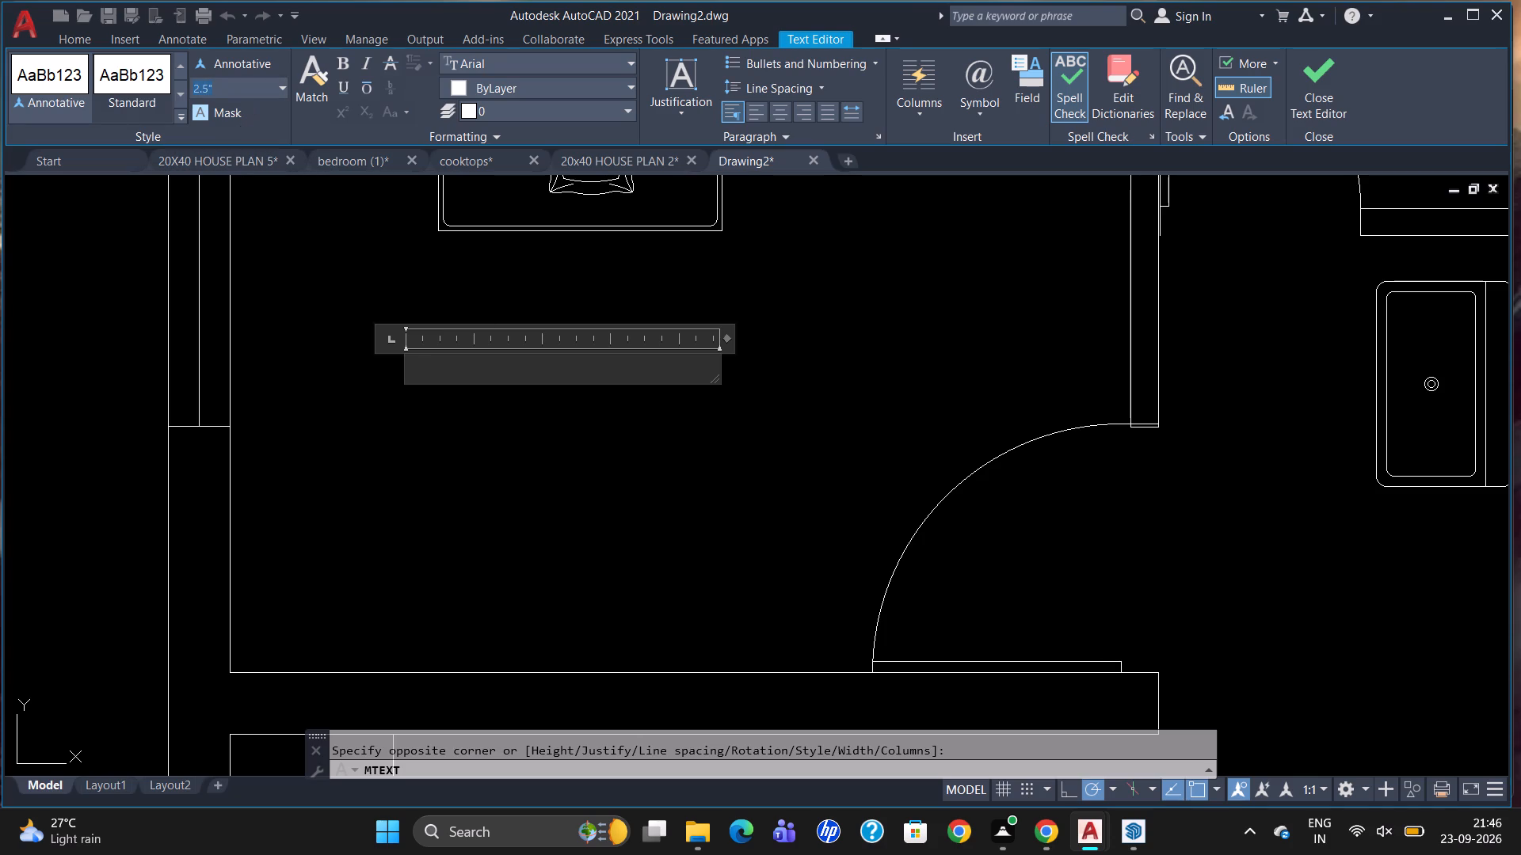
pyautogui.press('5')
pyautogui.press('Return')
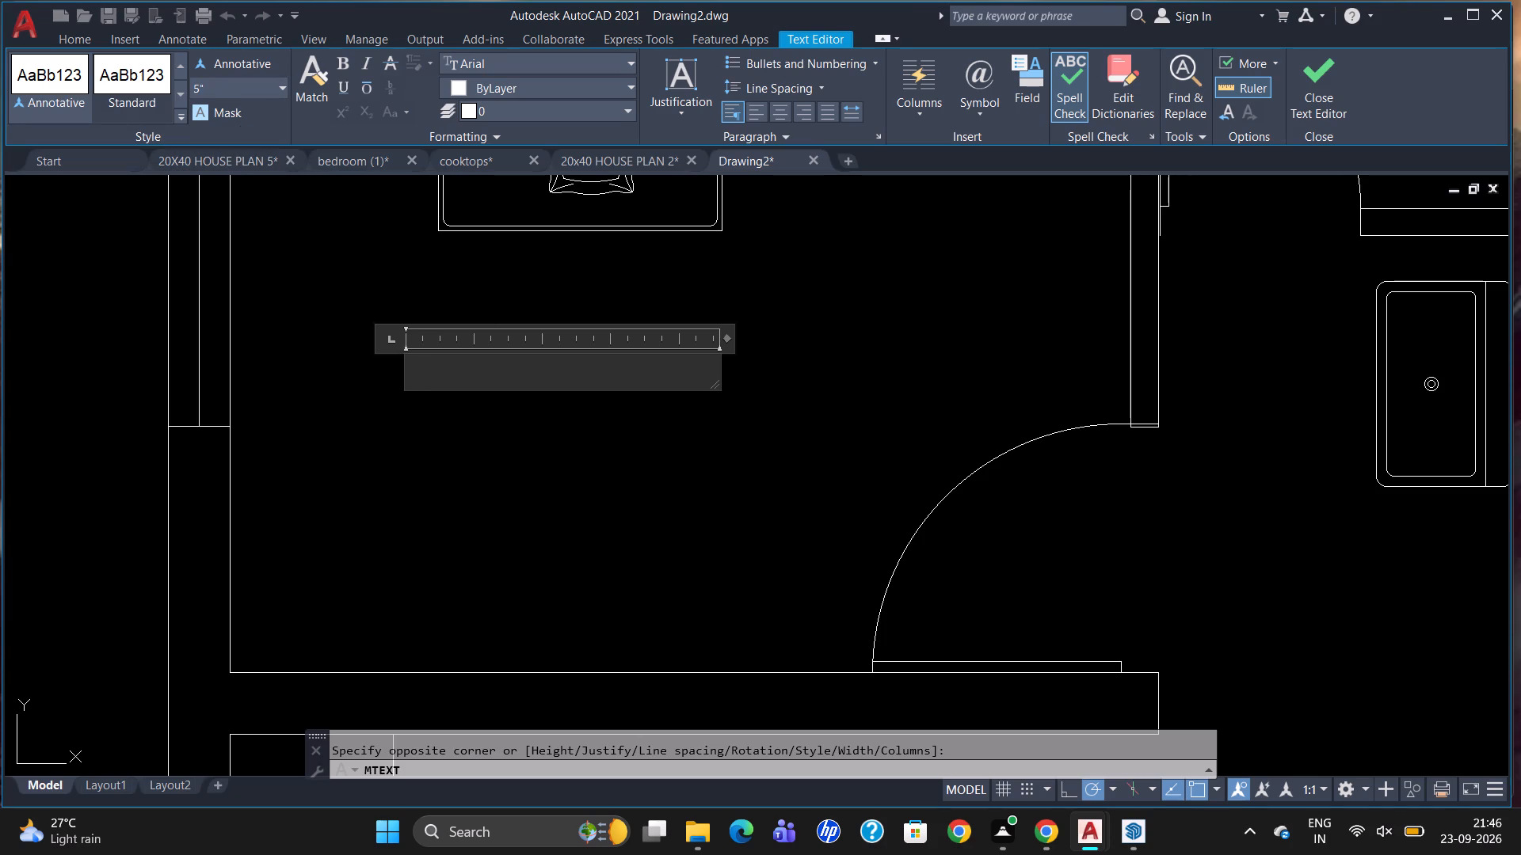
pyautogui.write('M.BED')
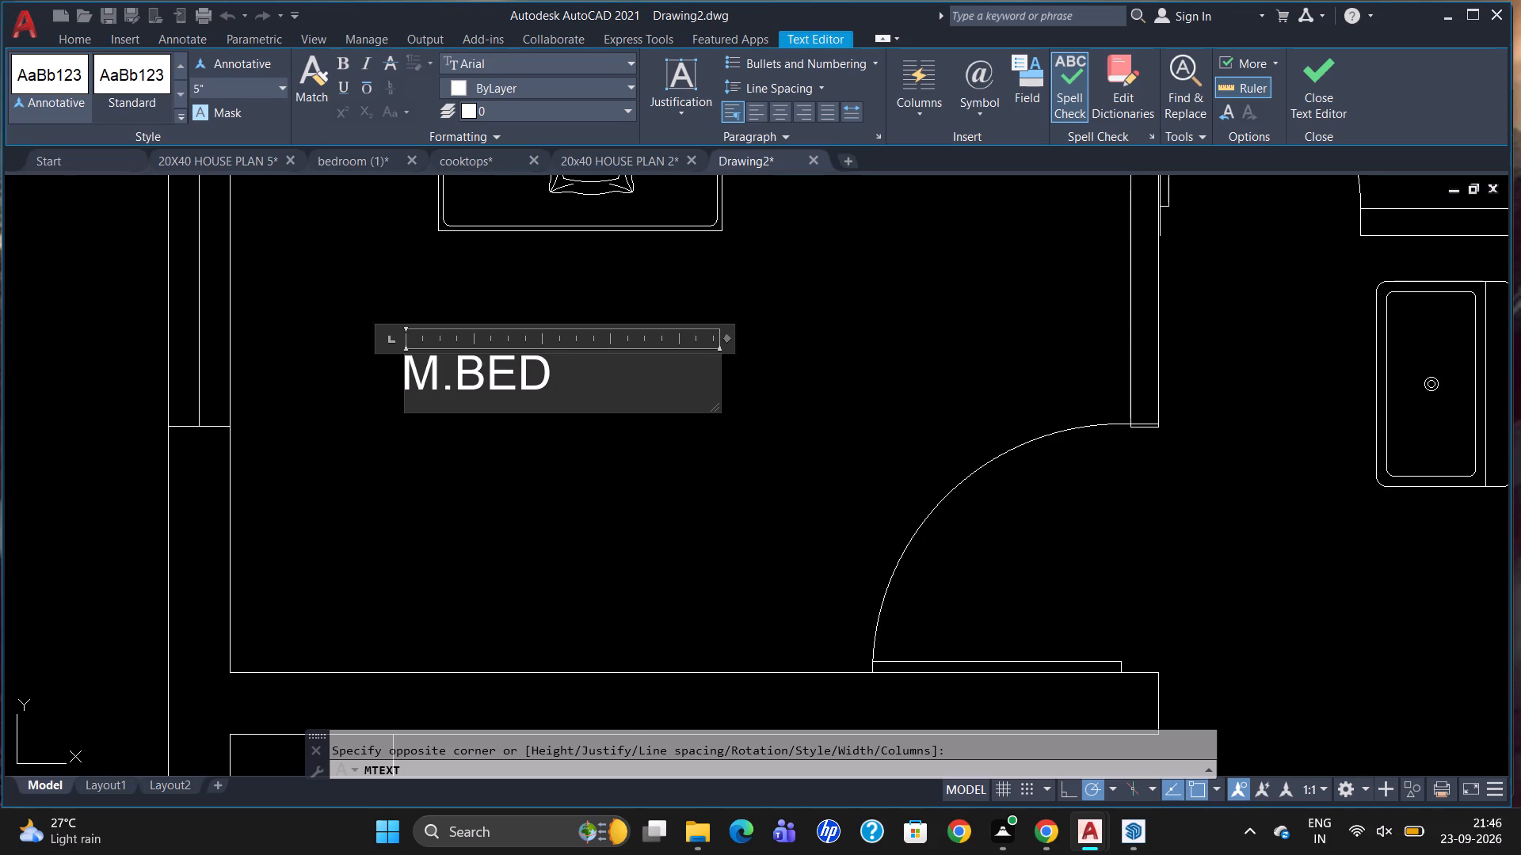
pyautogui.press('space')
pyautogui.write('ROOM')
pyautogui.press('Return')
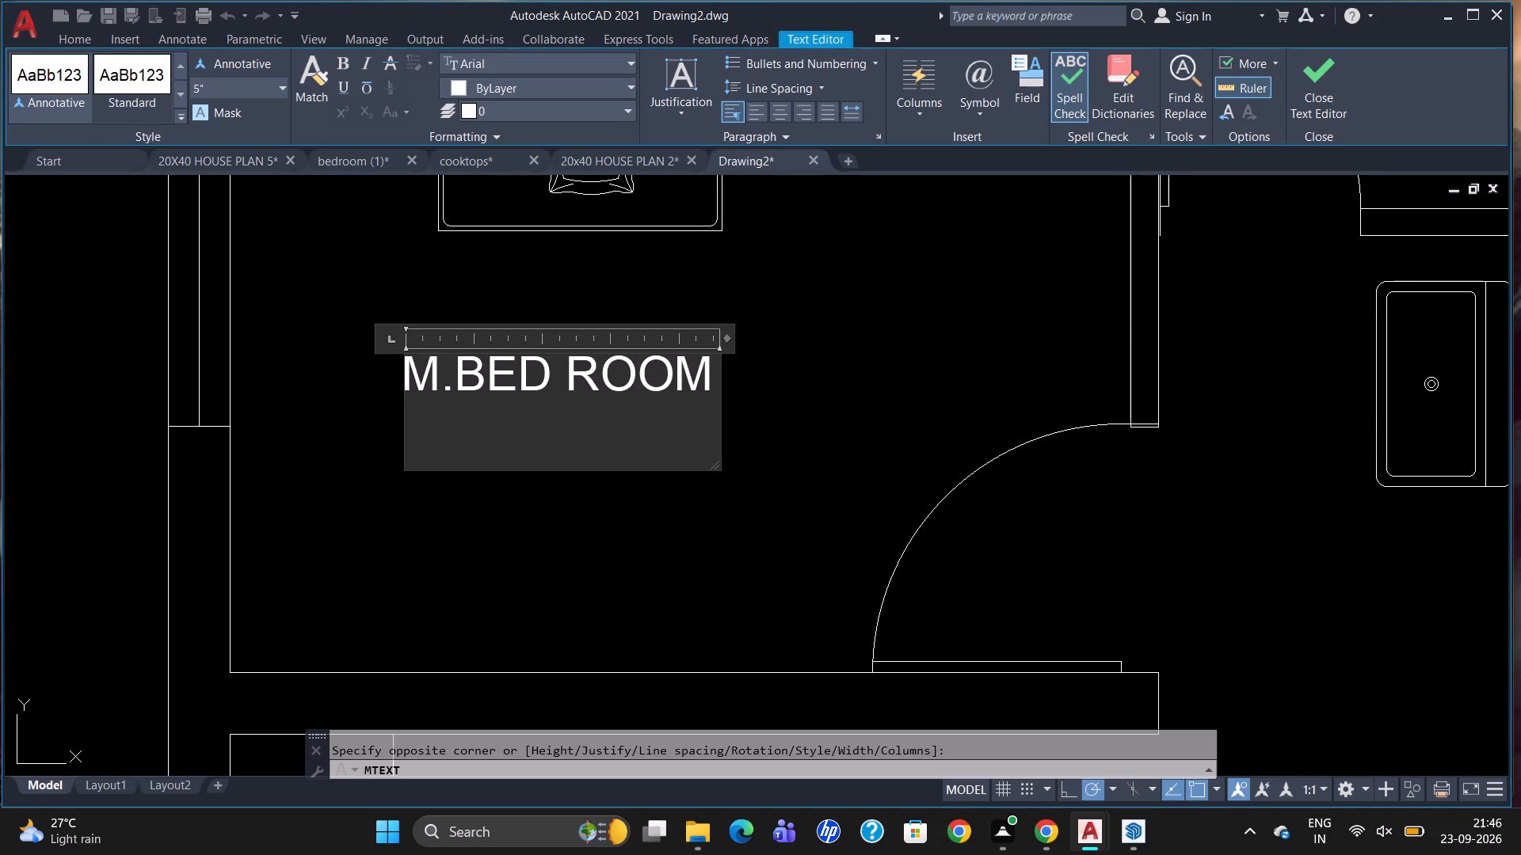
pyautogui.write('11')
pyautogui.press("'")
pyautogui.write('-0')
pyautogui.write('" X')
pyautogui.press('space')
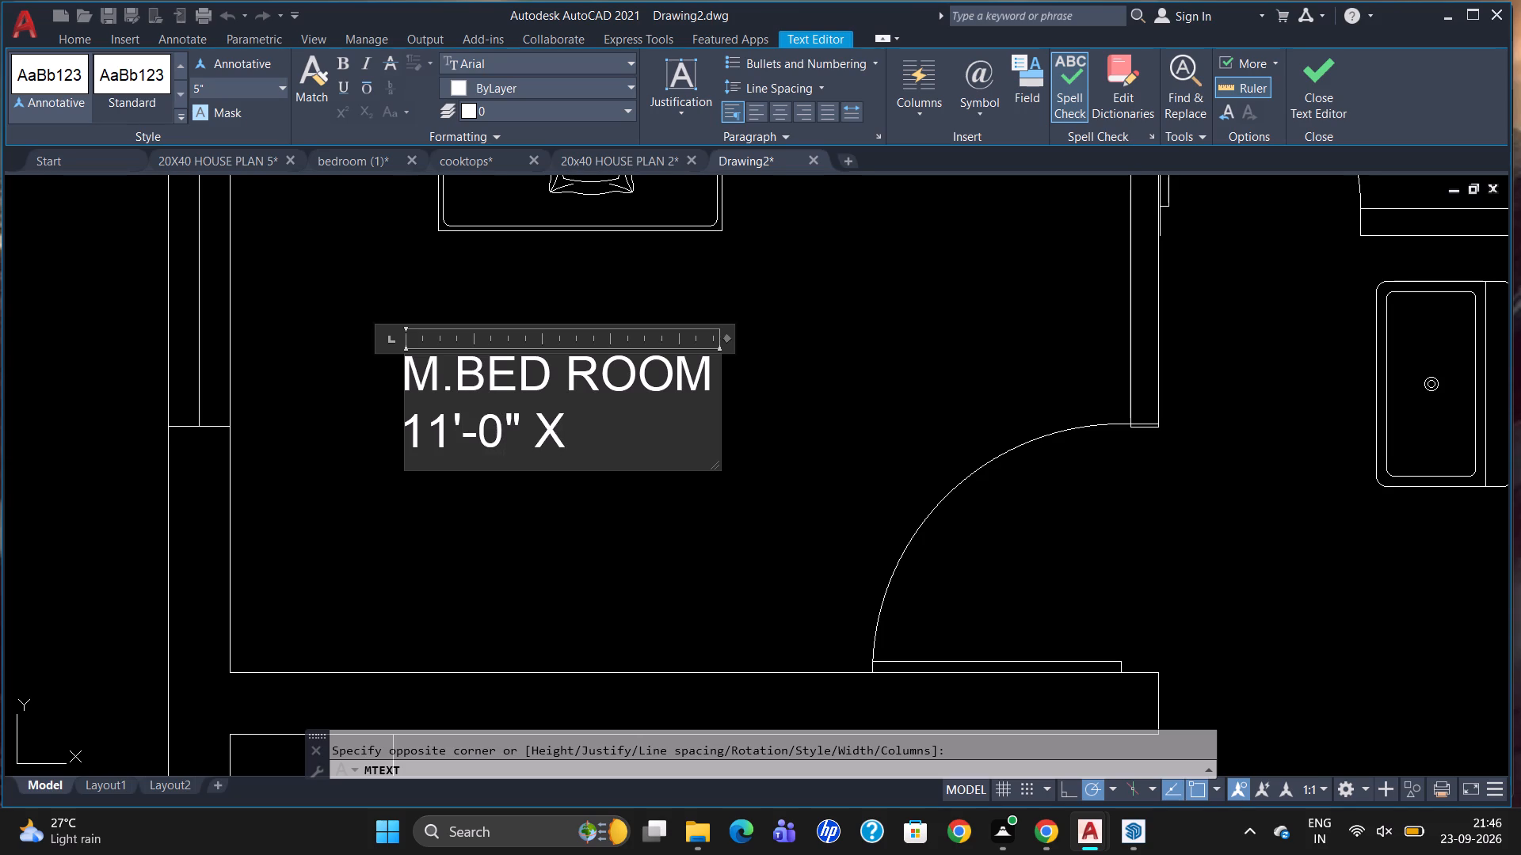
pyautogui.write('10\'-3"')
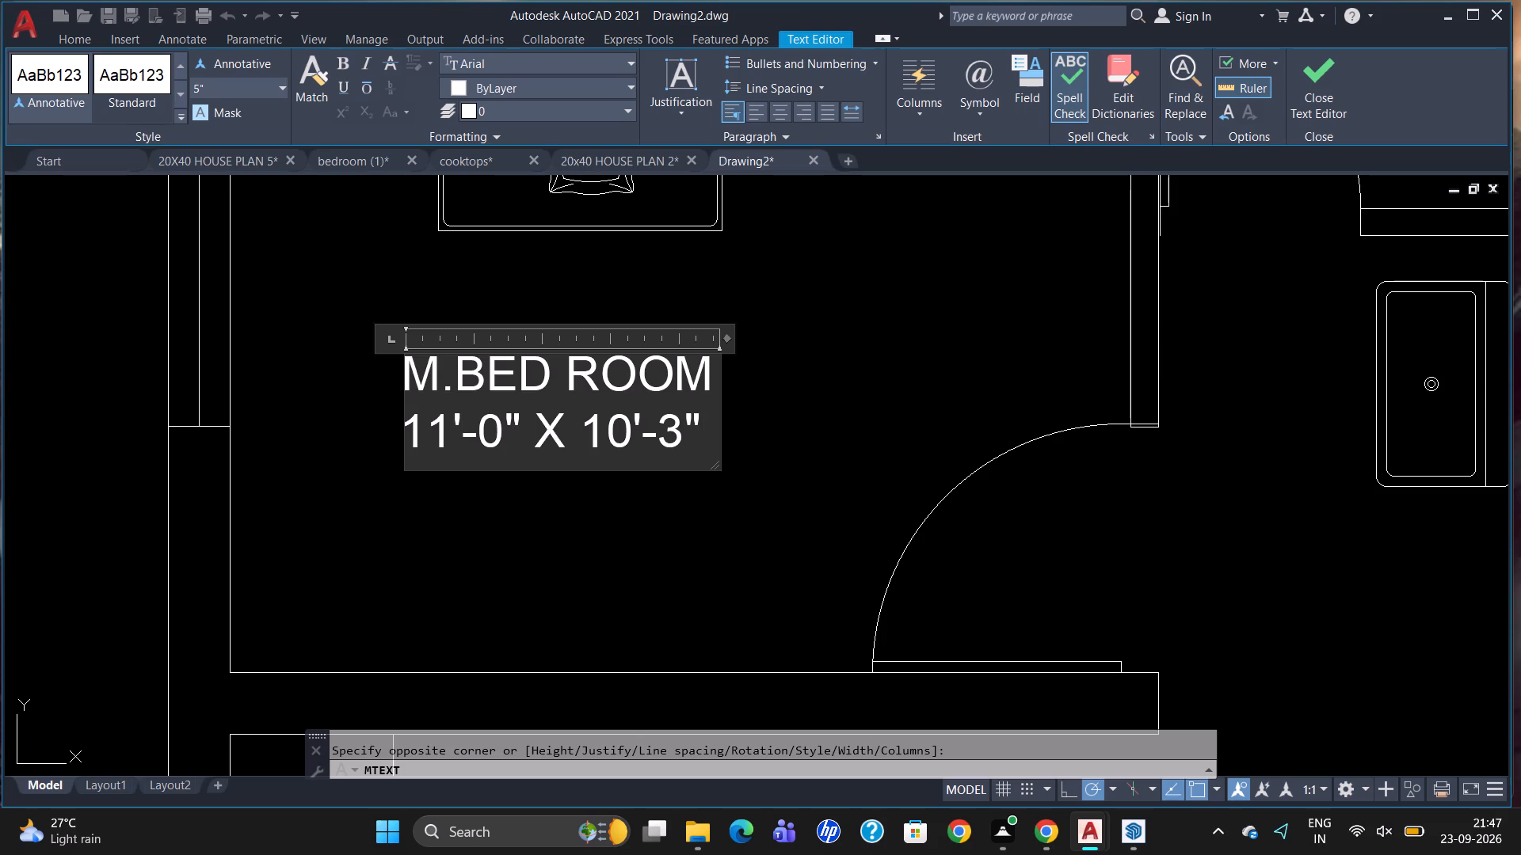
pyautogui.click(782, 484)
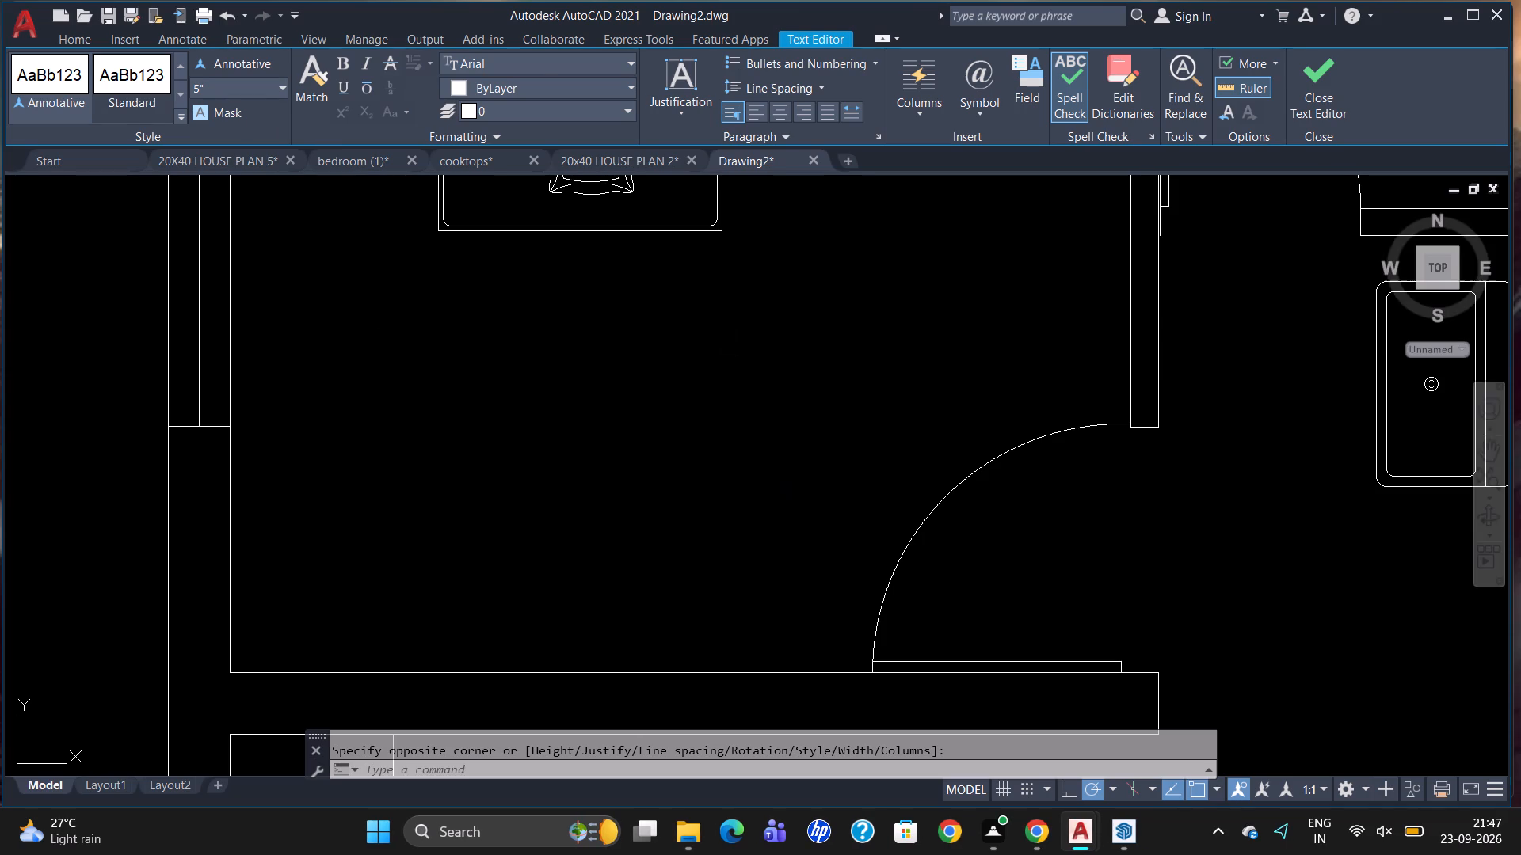
# Add a 5" high multiline text label "D1" inside the swing of the master bedroom door.
pyautogui.scroll(-2, 746, 443)
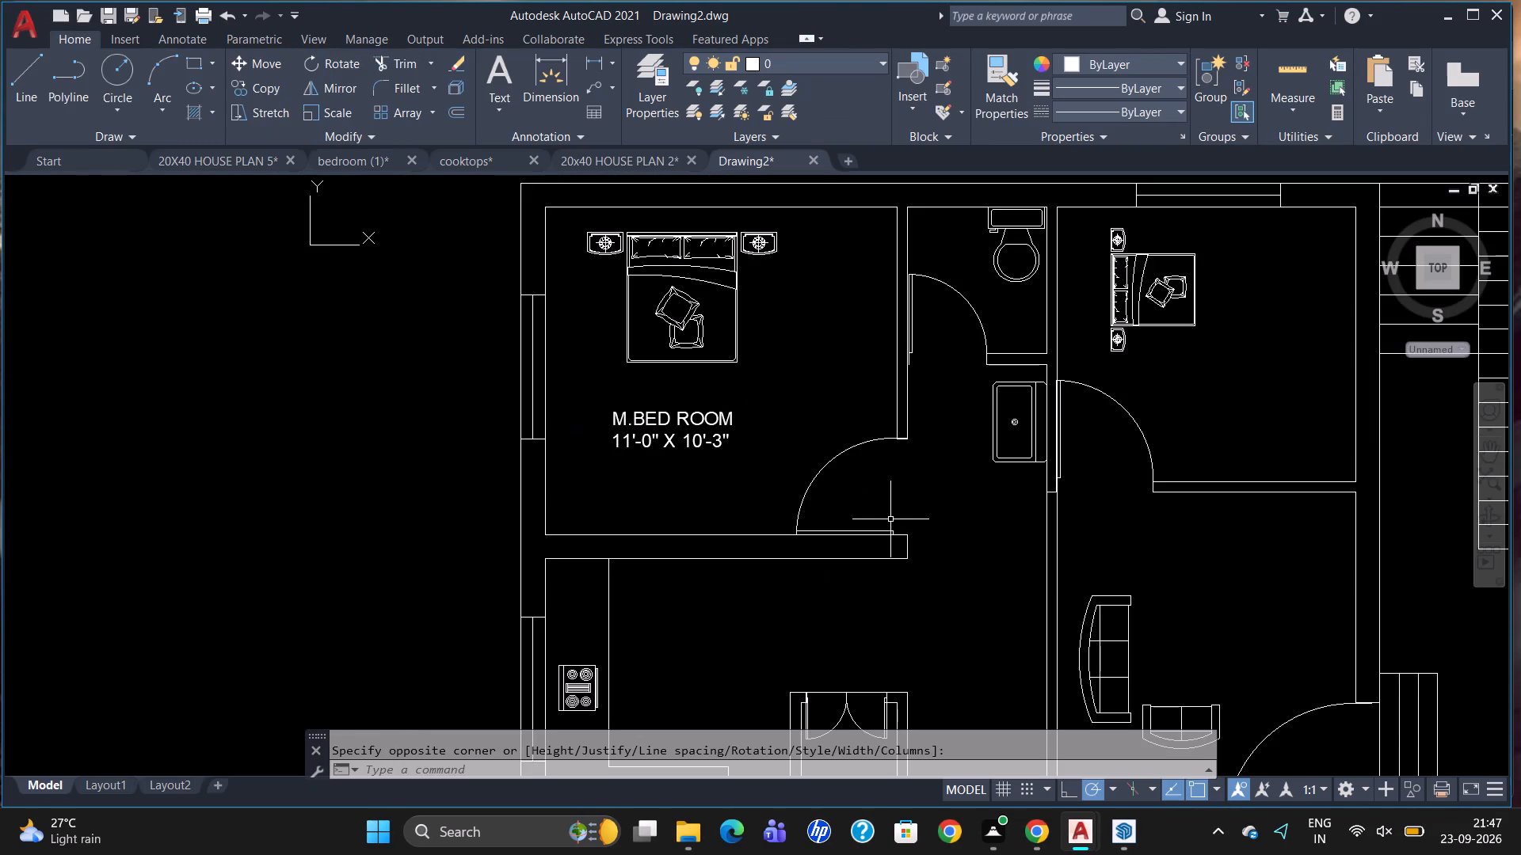
pyautogui.scroll(2, 901, 511)
pyautogui.press('t')
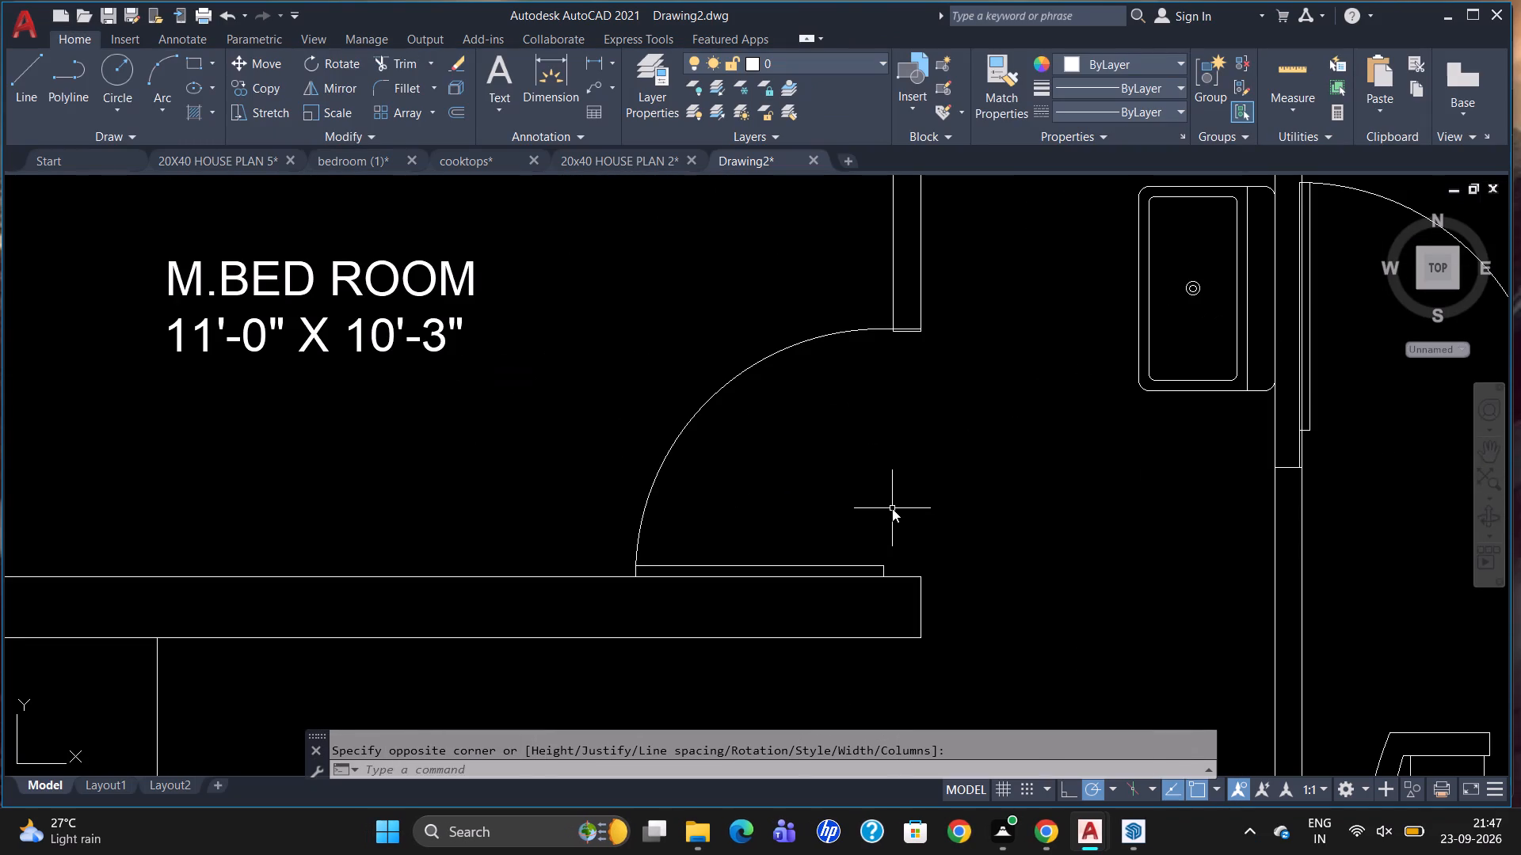
pyautogui.press('Return')
pyautogui.moveTo(802, 431); pyautogui.dragTo(804, 448)
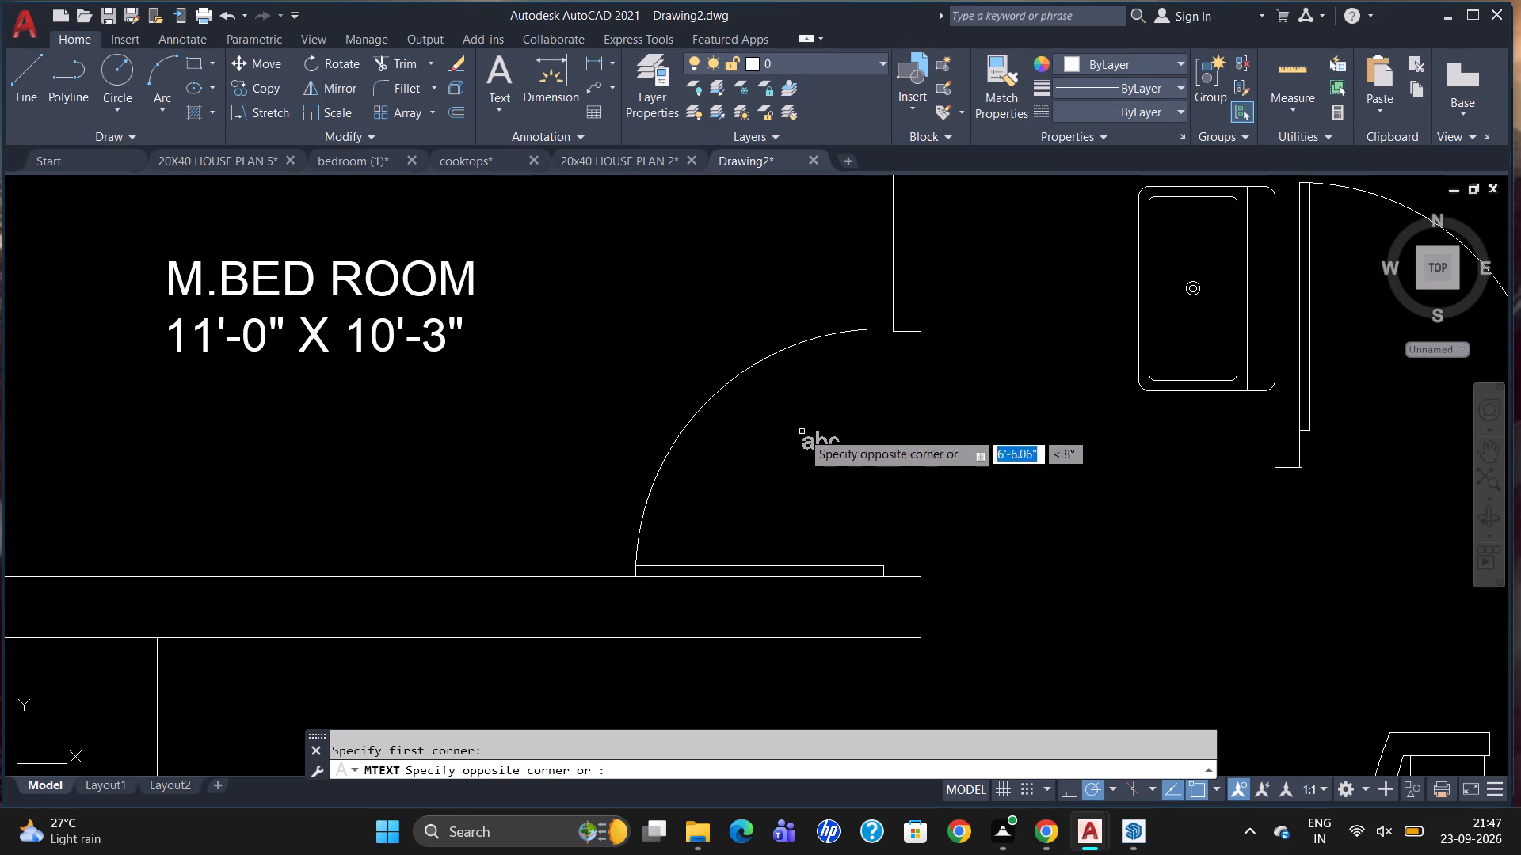
pyautogui.moveTo(804, 448); pyautogui.dragTo(814, 491)
pyautogui.click(891, 507)
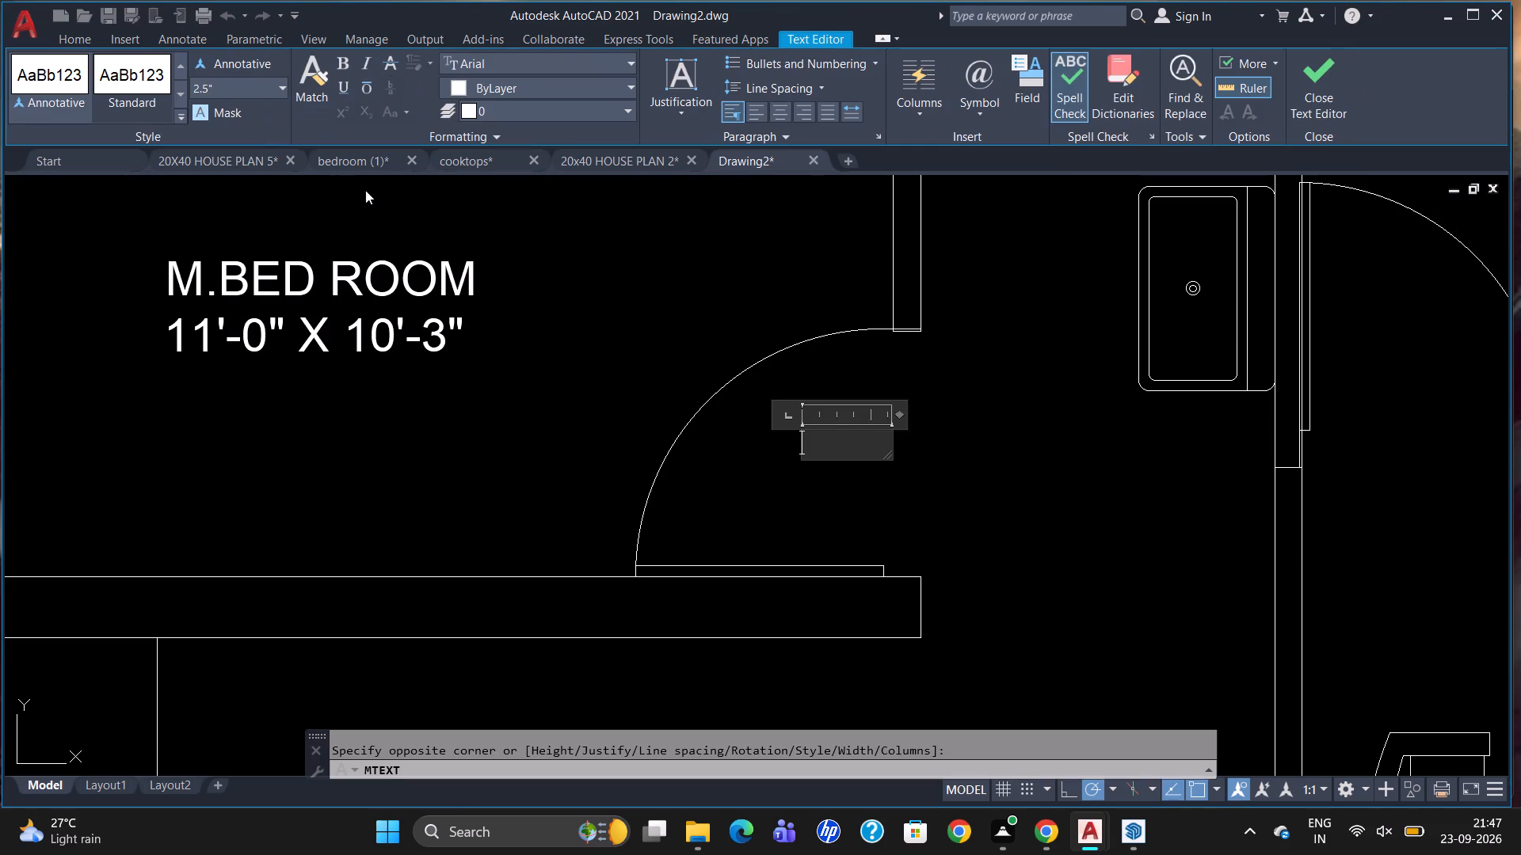
pyautogui.click(257, 85)
pyautogui.press('BackSpace')
pyautogui.press('5')
pyautogui.press('Return')
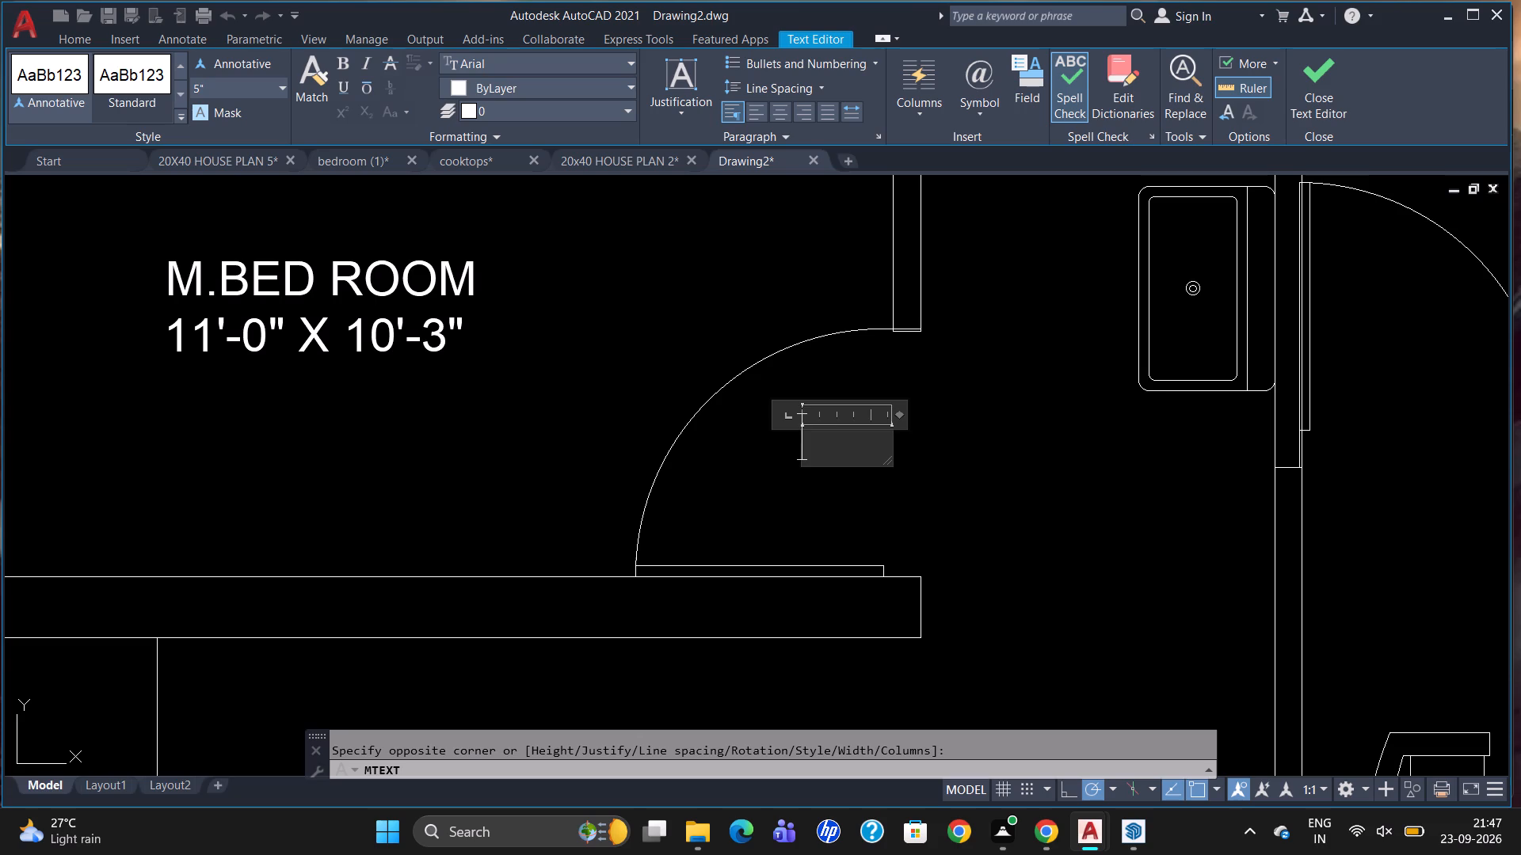
pyautogui.press('d')
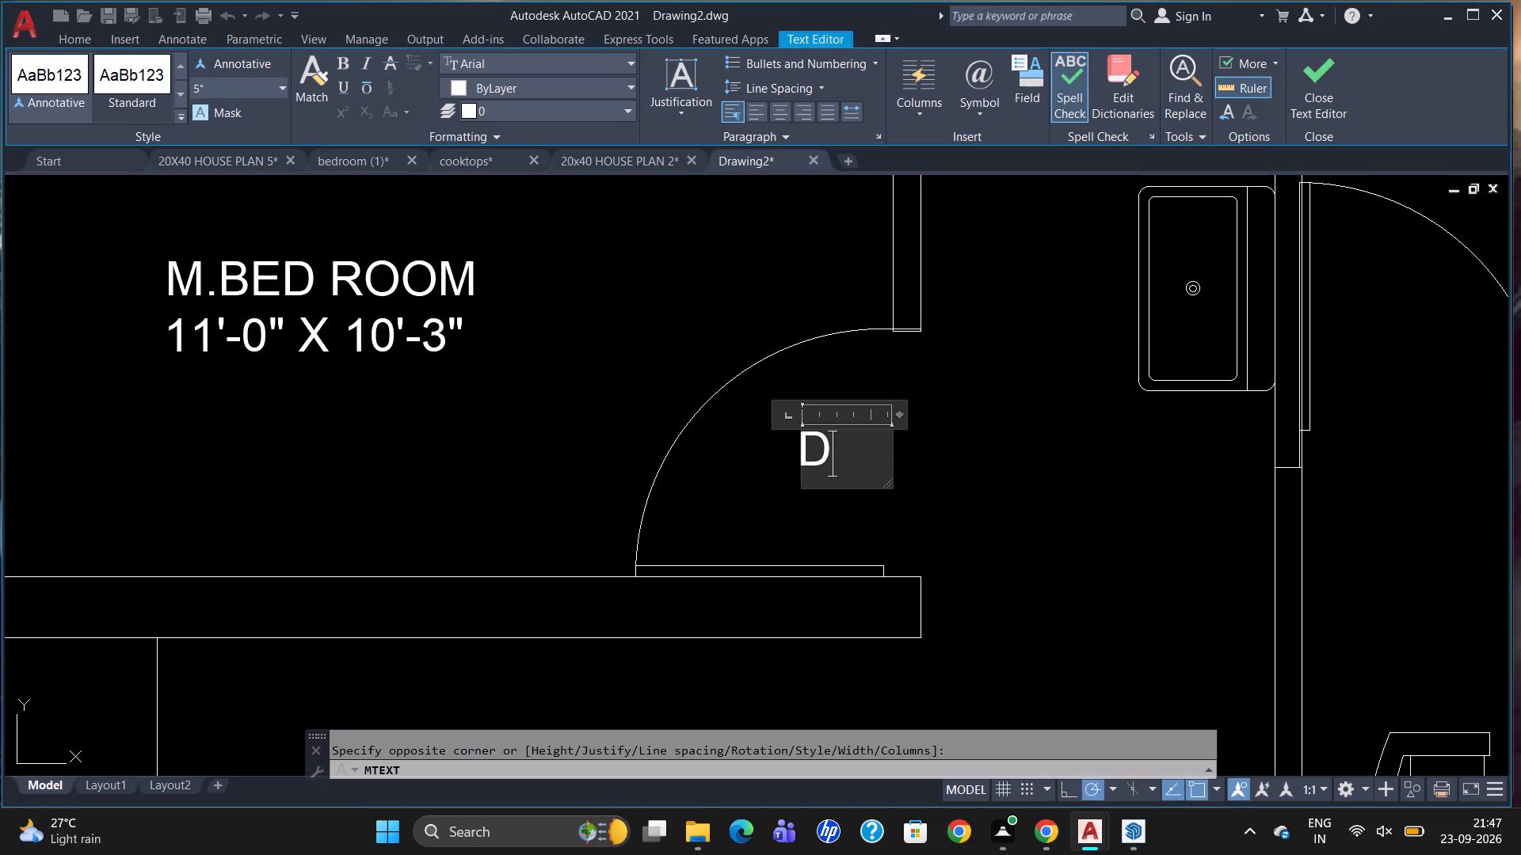
pyautogui.press('1')
pyautogui.click(692, 373)
# Add a 5" high multiline text label "D2" inside the swing of the bathroom door.
pyautogui.scroll(-1, 691, 401)
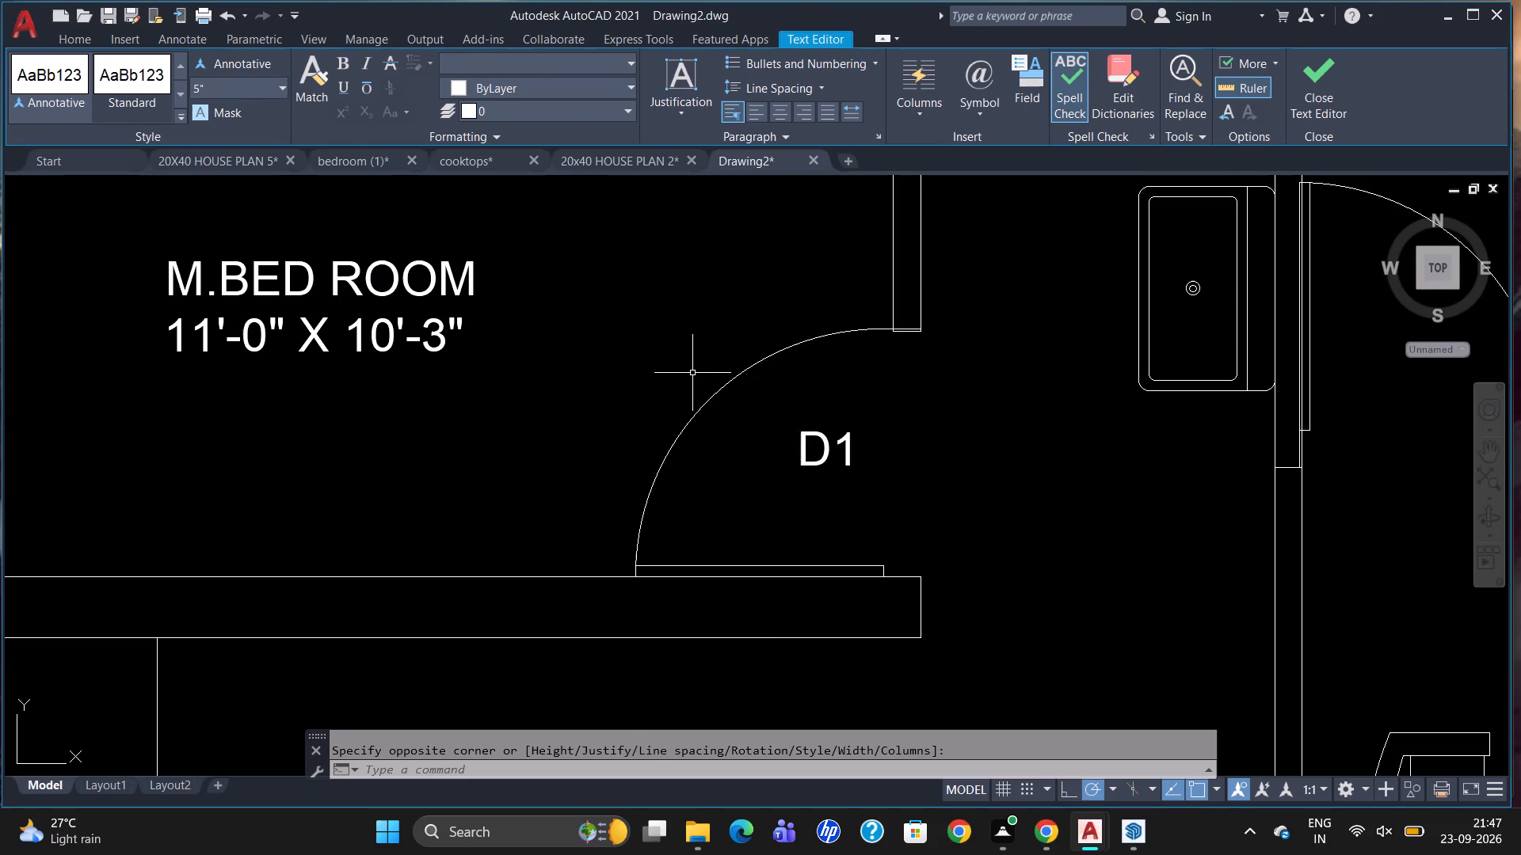
pyautogui.scroll(-1, 692, 409)
pyautogui.scroll(1, 889, 229)
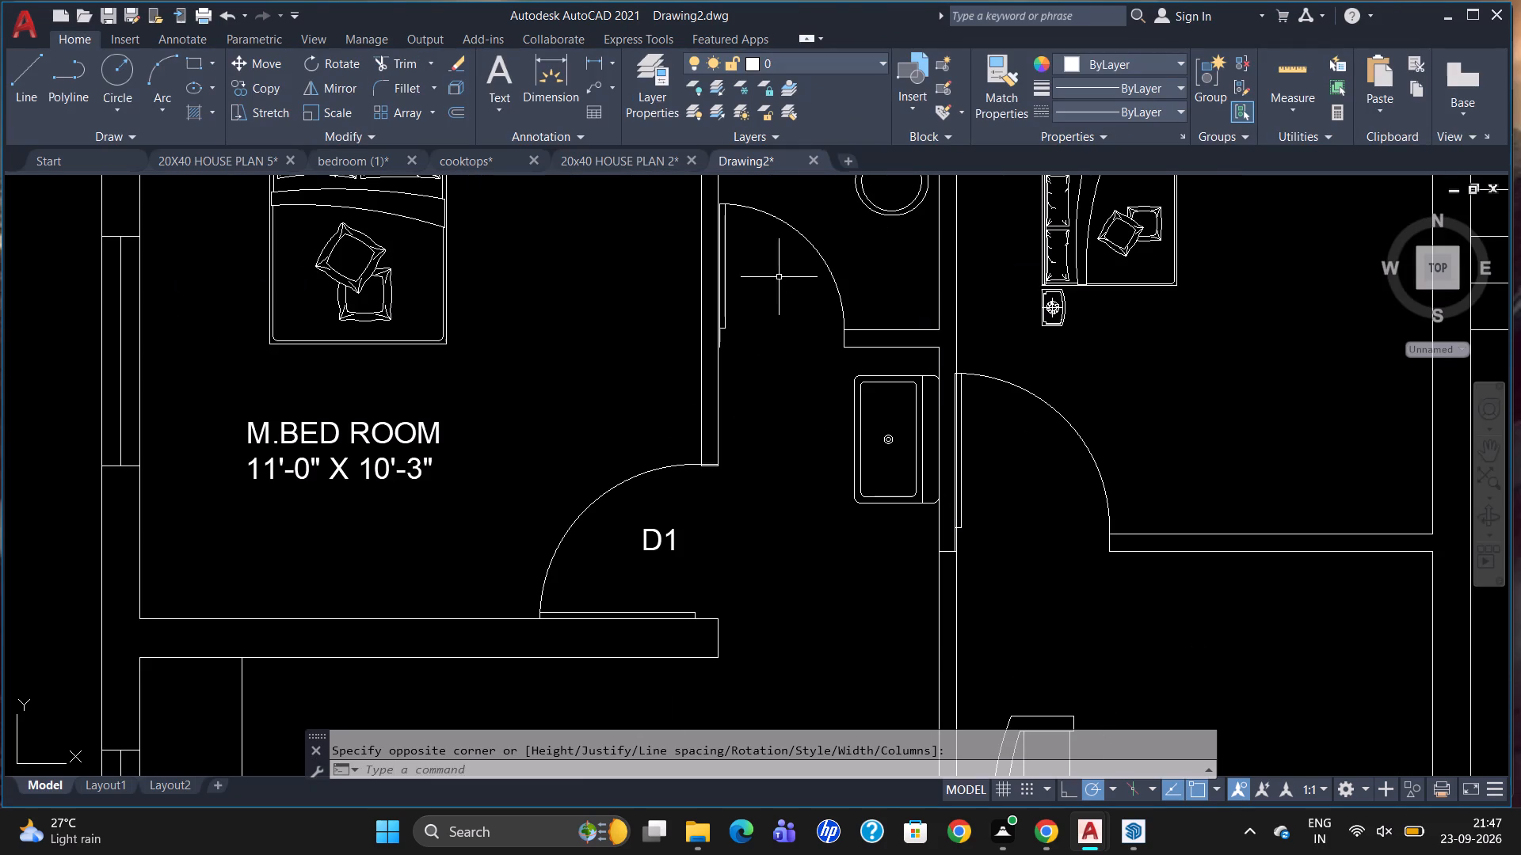
pyautogui.press('t')
pyautogui.press('Return')
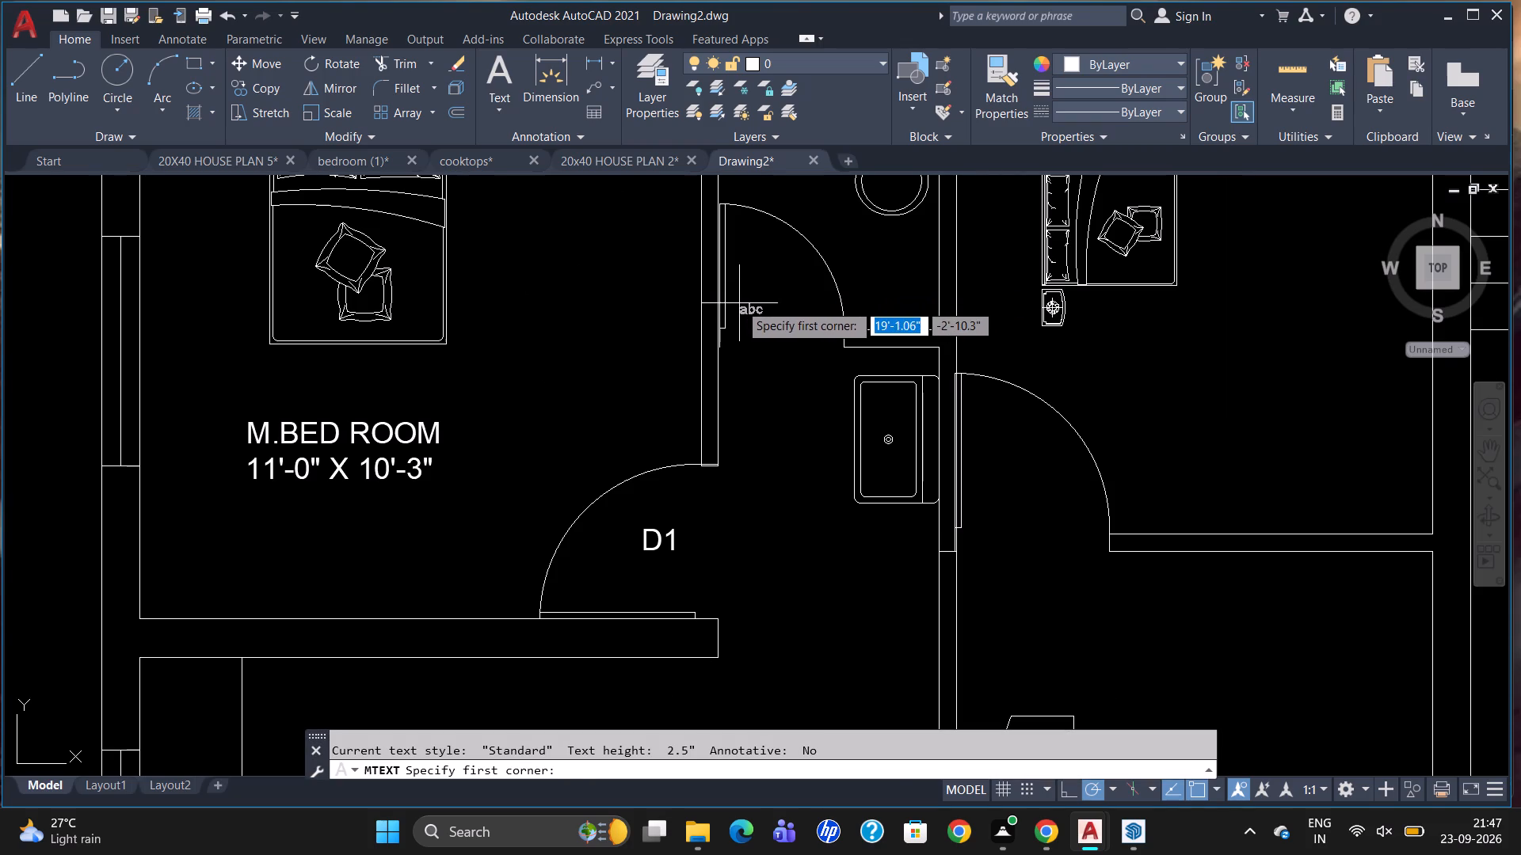
pyautogui.moveTo(739, 300); pyautogui.dragTo(759, 310)
pyautogui.click(797, 317)
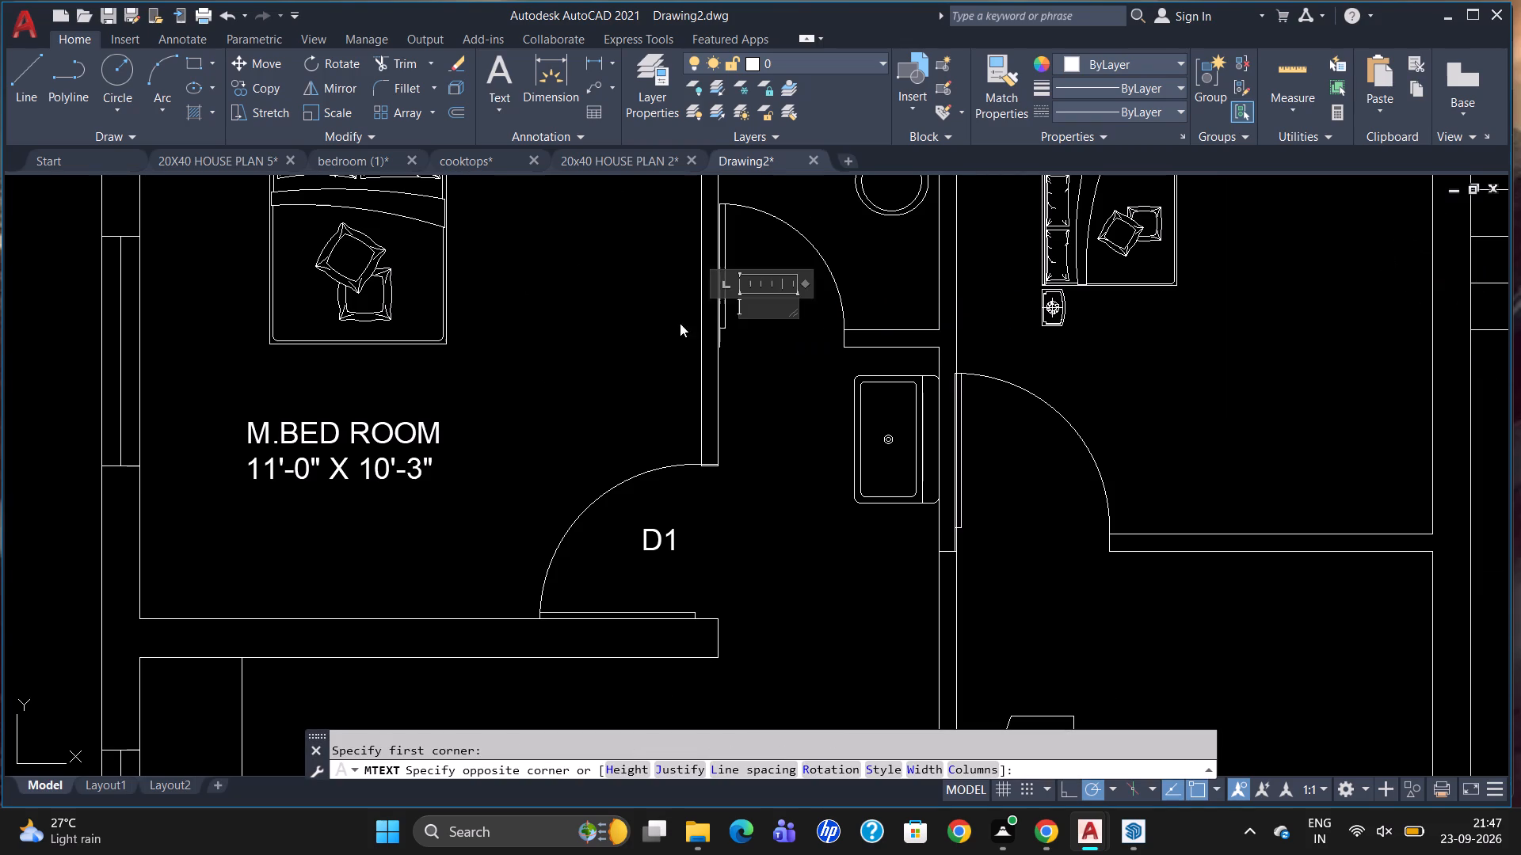
pyautogui.click(224, 85)
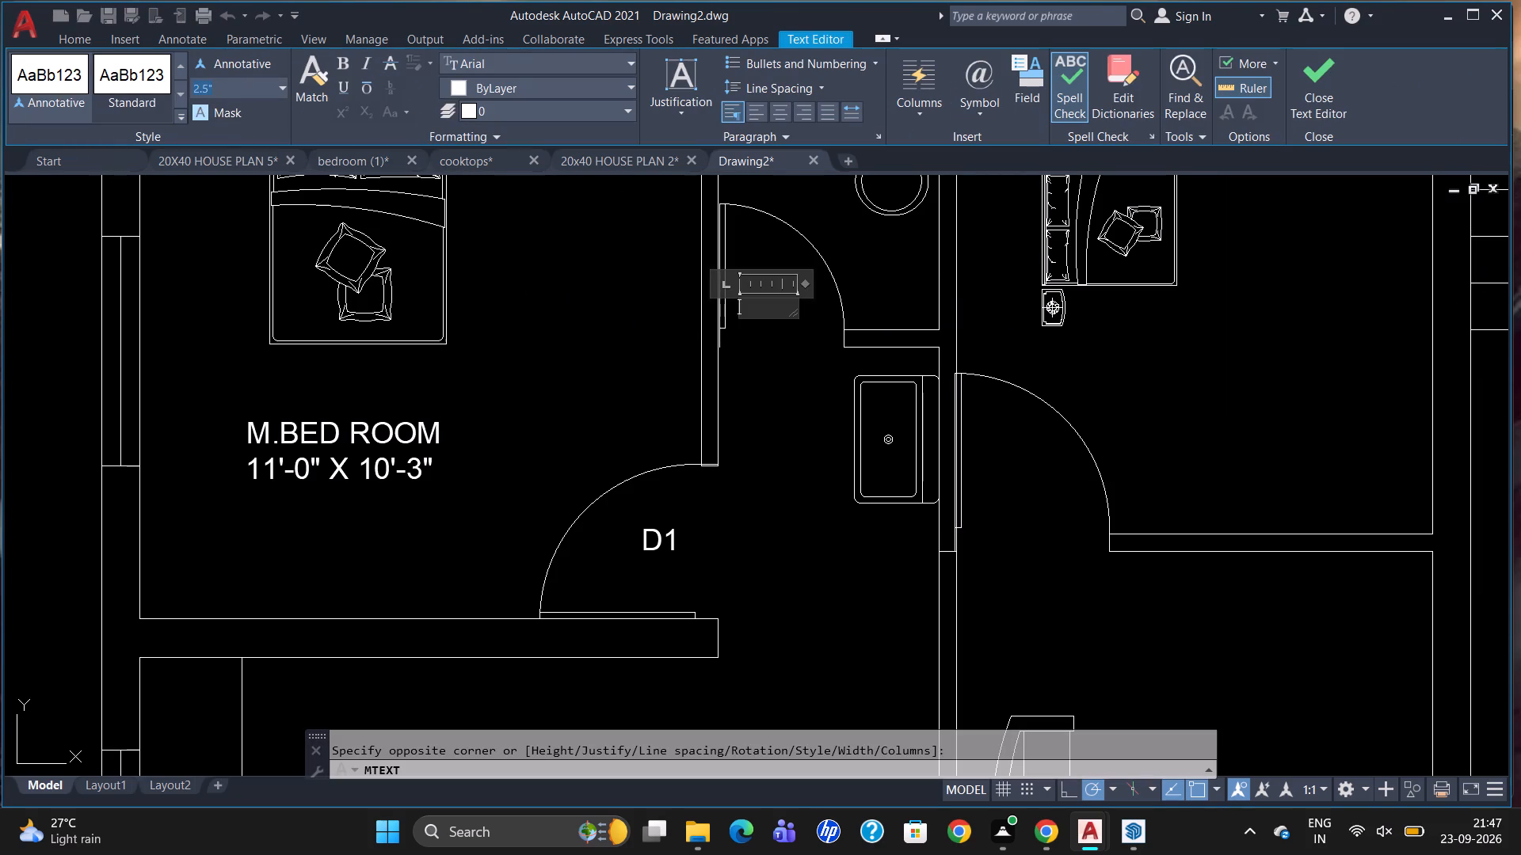
pyautogui.press('BackSpace')
pyautogui.press('5')
pyautogui.press('Return')
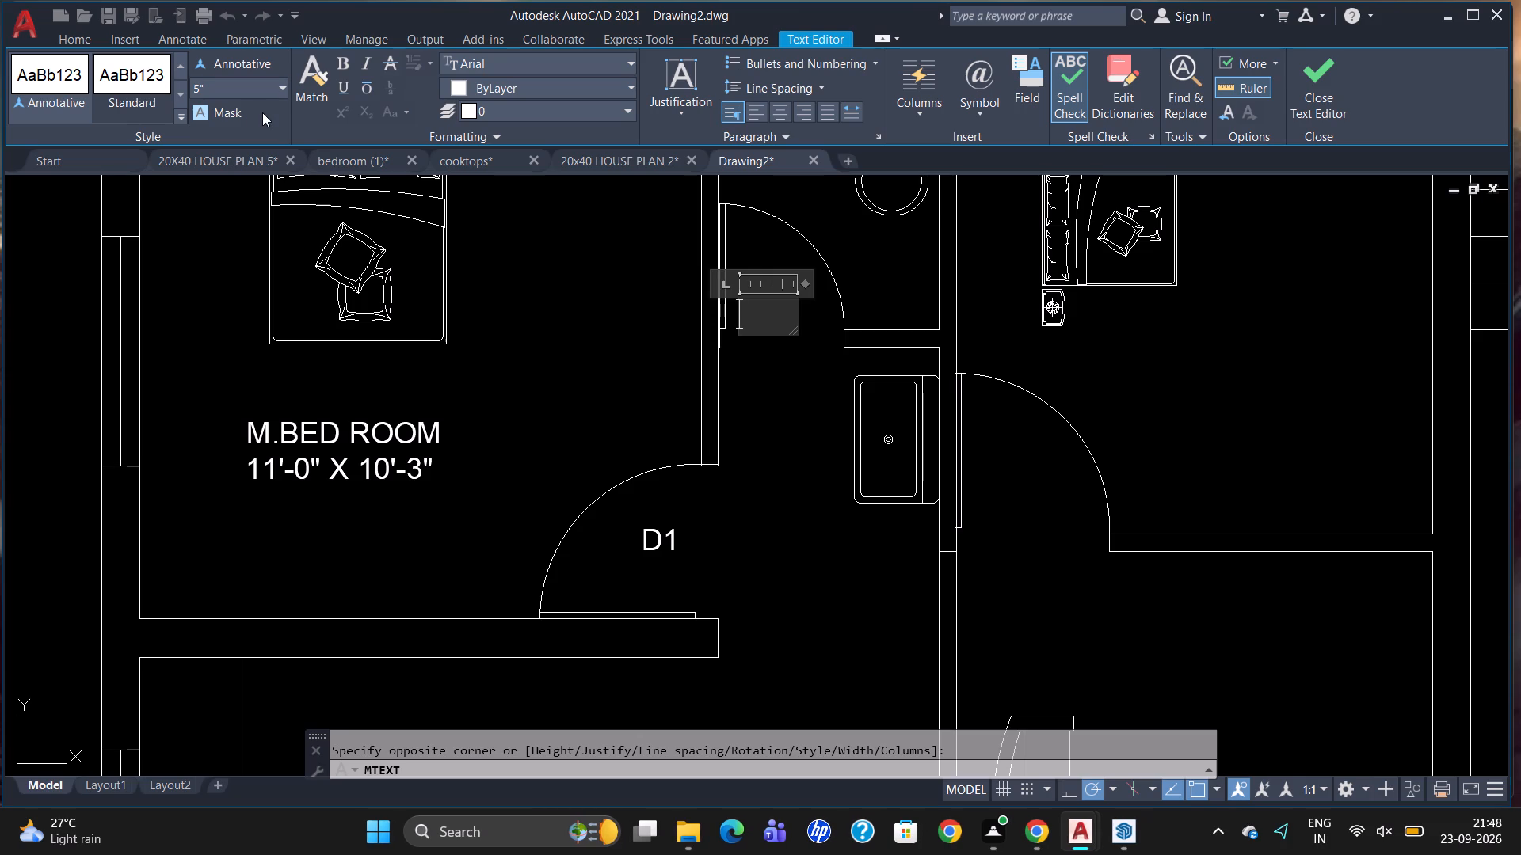
pyautogui.write('D2')
pyautogui.click(595, 386)
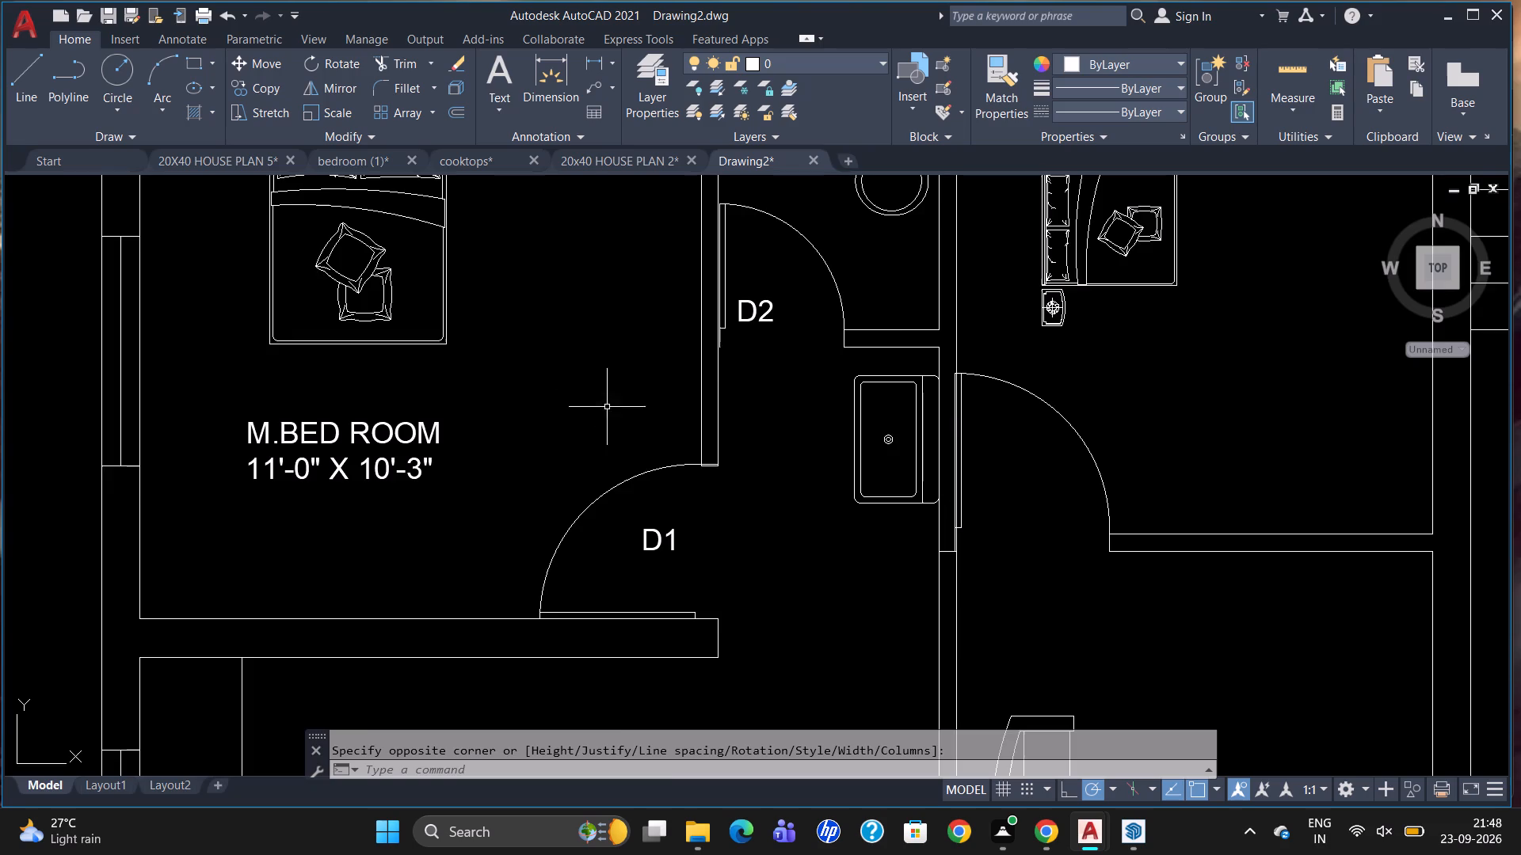
# Add a 5" high multiline text label "BATH" with "4'-4" X 4'-7"" below it, beside the toilet in the bathroom.
pyautogui.scroll(-2, 618, 437)
pyautogui.scroll(2, 703, 305)
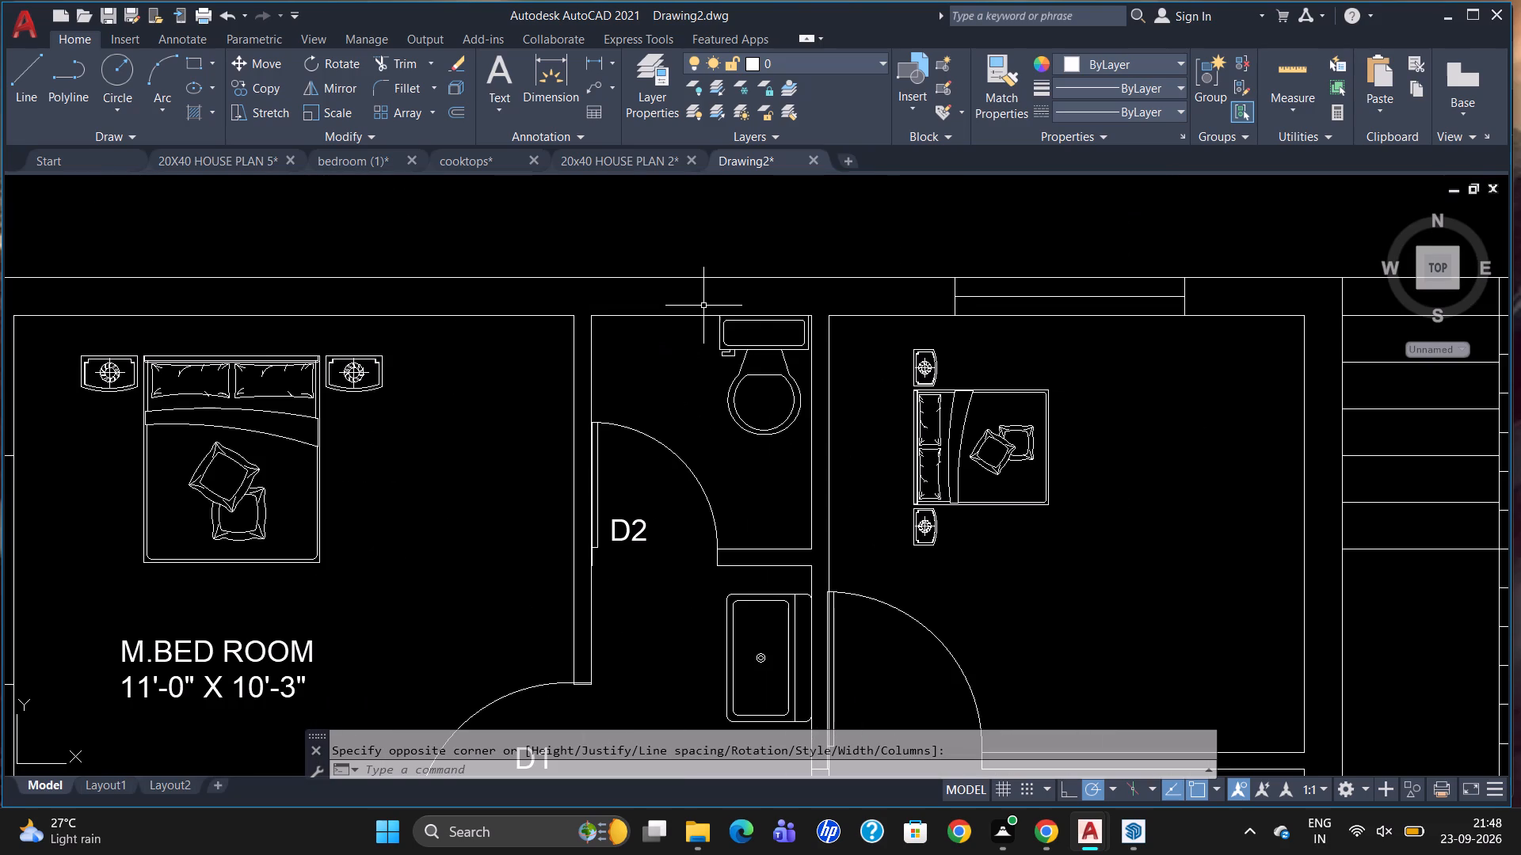
pyautogui.press('t')
pyautogui.press('Return')
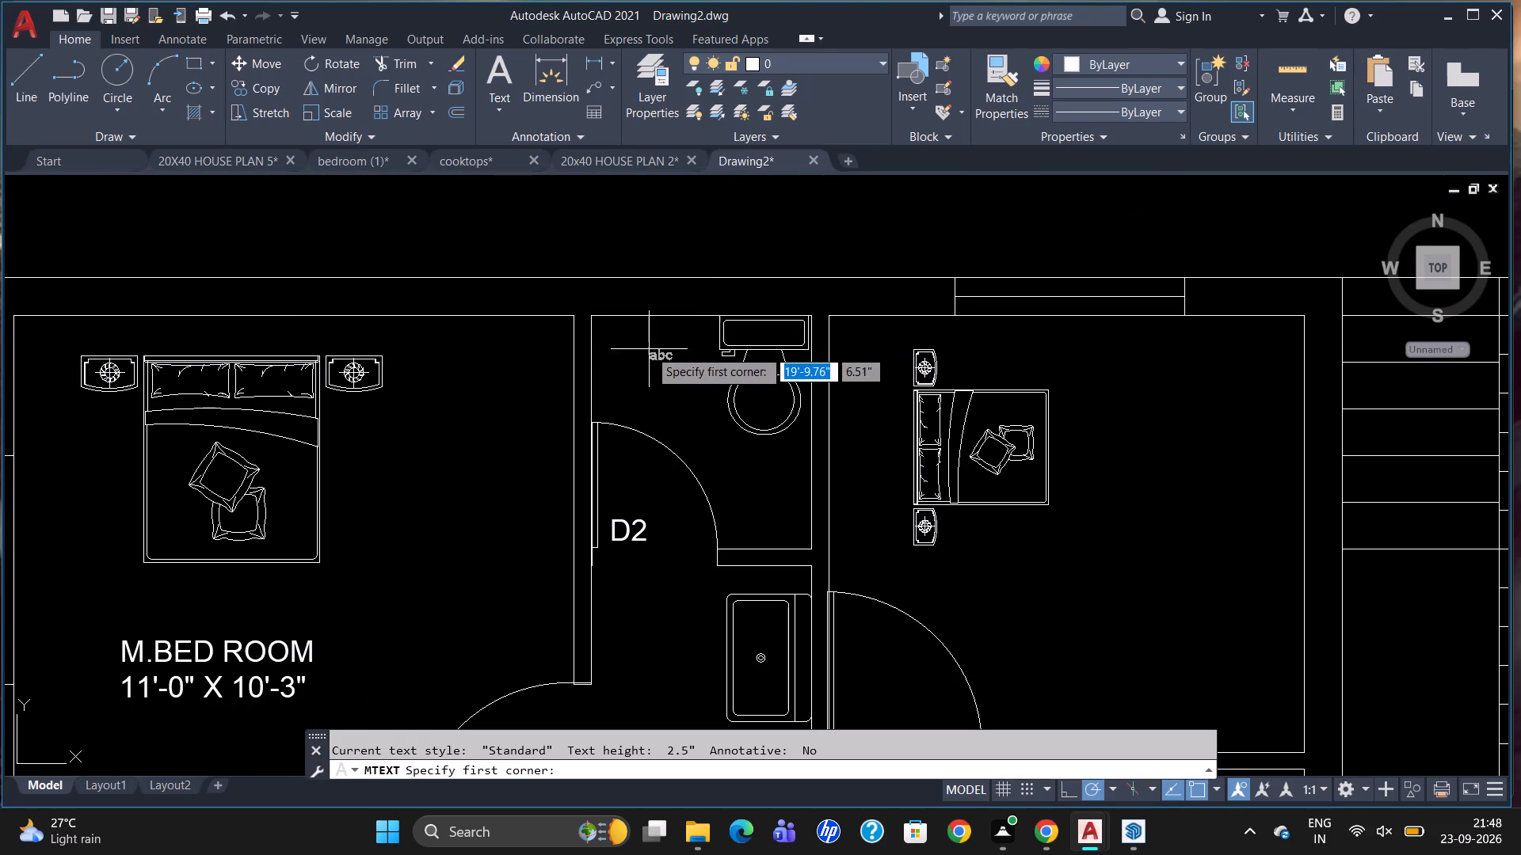
pyautogui.moveTo(613, 354); pyautogui.dragTo(627, 366)
pyautogui.click(710, 389)
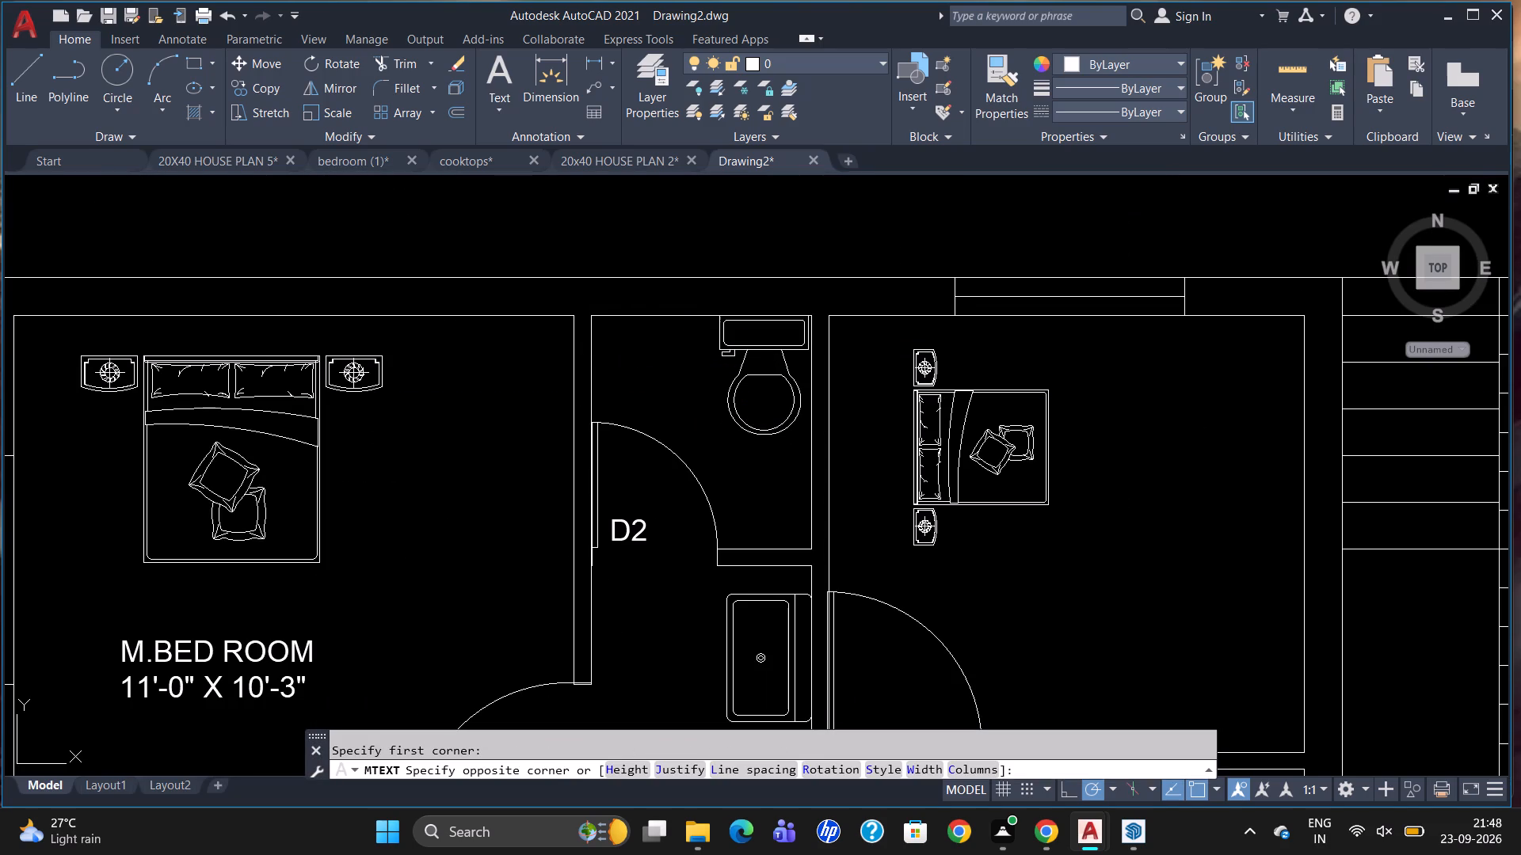
pyautogui.click(260, 84)
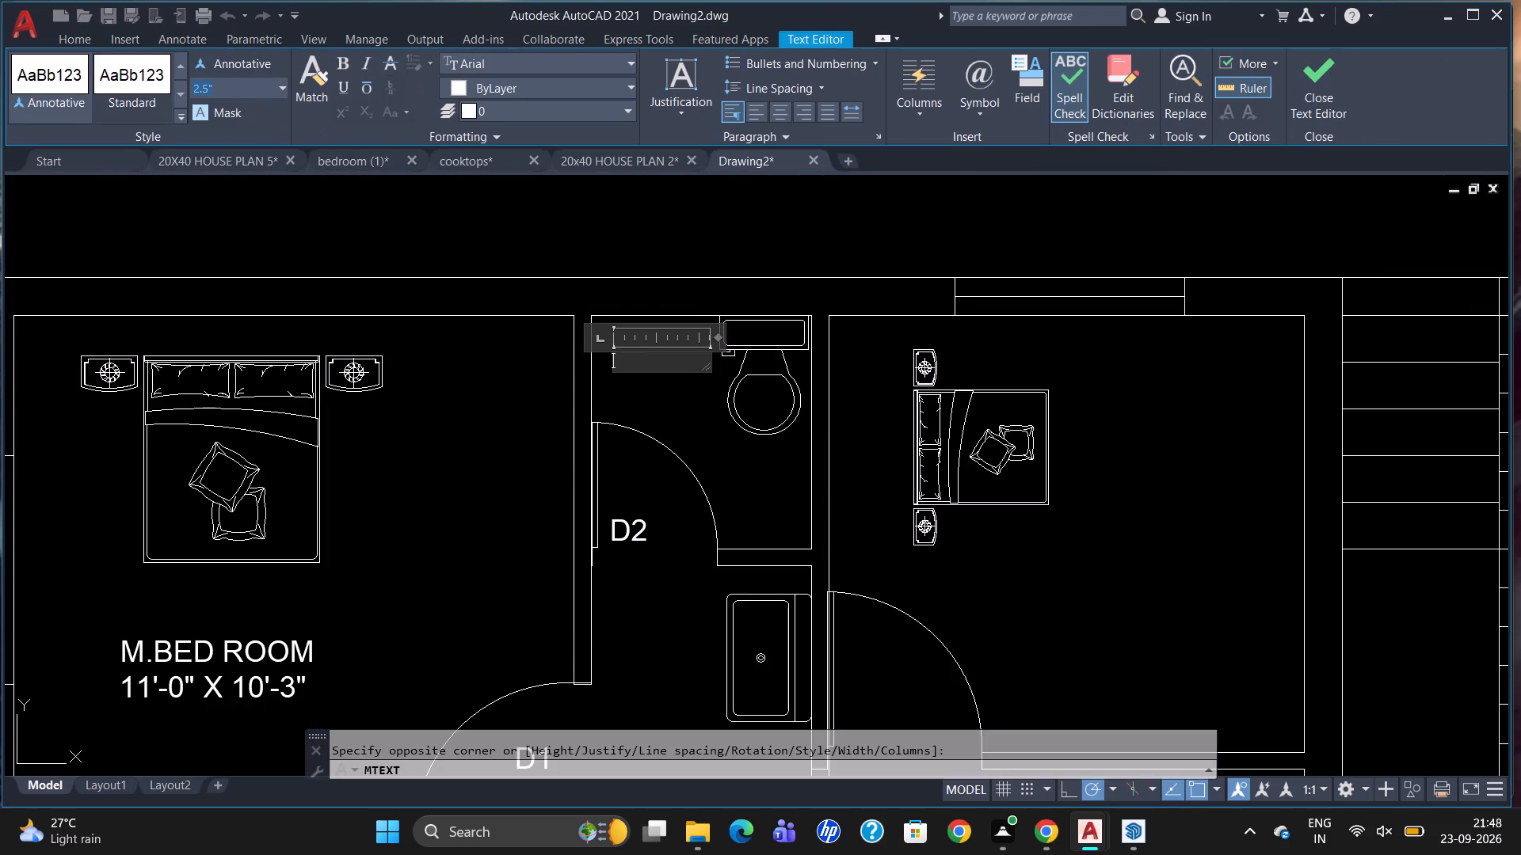
pyautogui.press('BackSpace')
pyautogui.press('5')
pyautogui.press('Return')
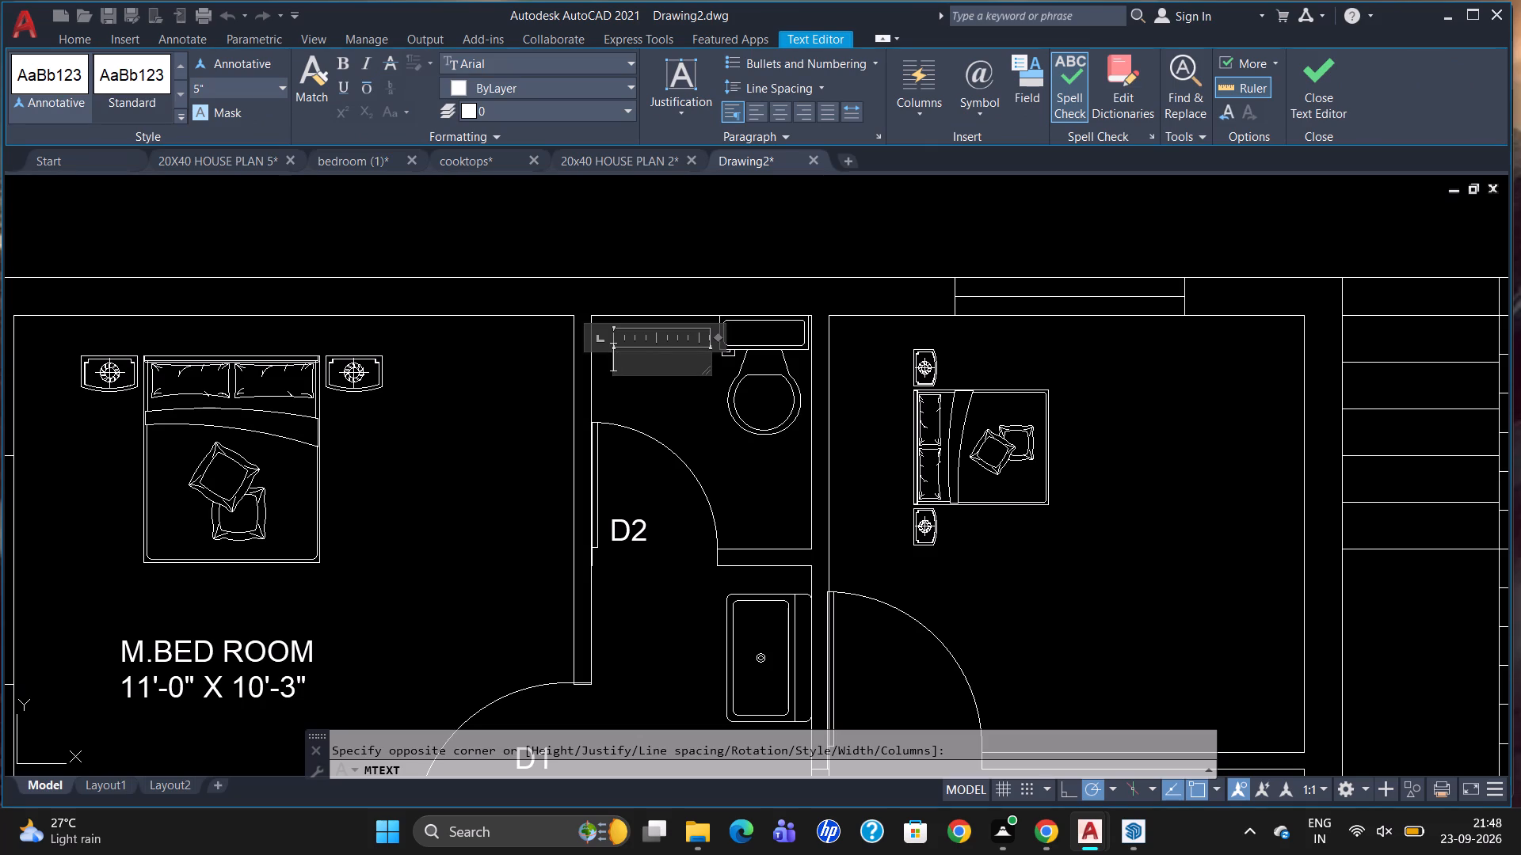
pyautogui.press('b')
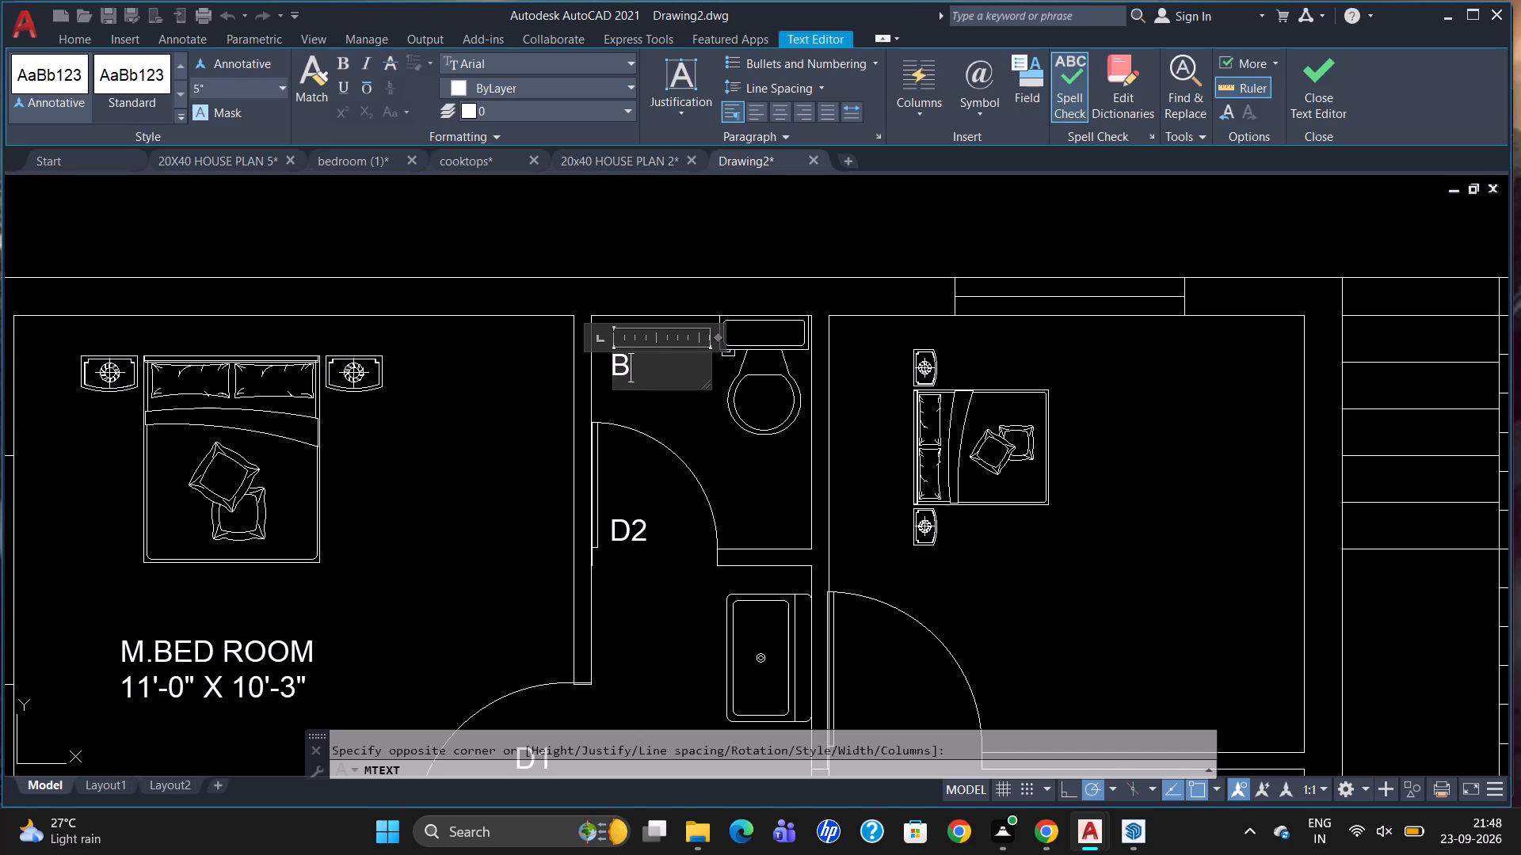
pyautogui.press('t')
pyautogui.press('BackSpace')
pyautogui.write('TH')
pyautogui.press('BackSpace')
pyautogui.press('BackSpace')
pyautogui.write('ATH')
pyautogui.press('Return')
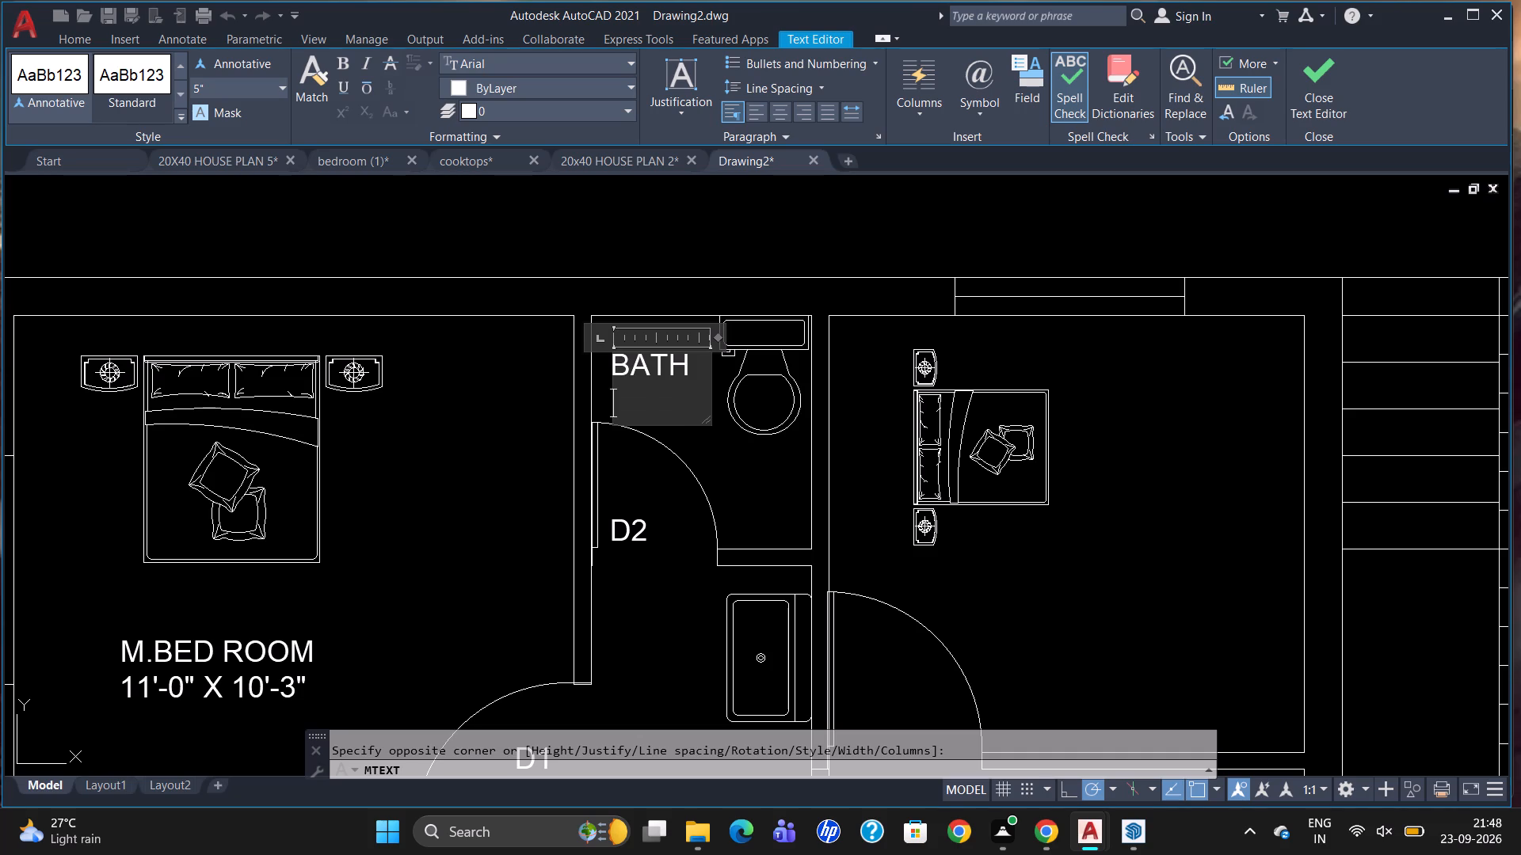
pyautogui.write('4\'-4" X')
pyautogui.press('space')
pyautogui.write('4\'-7"')
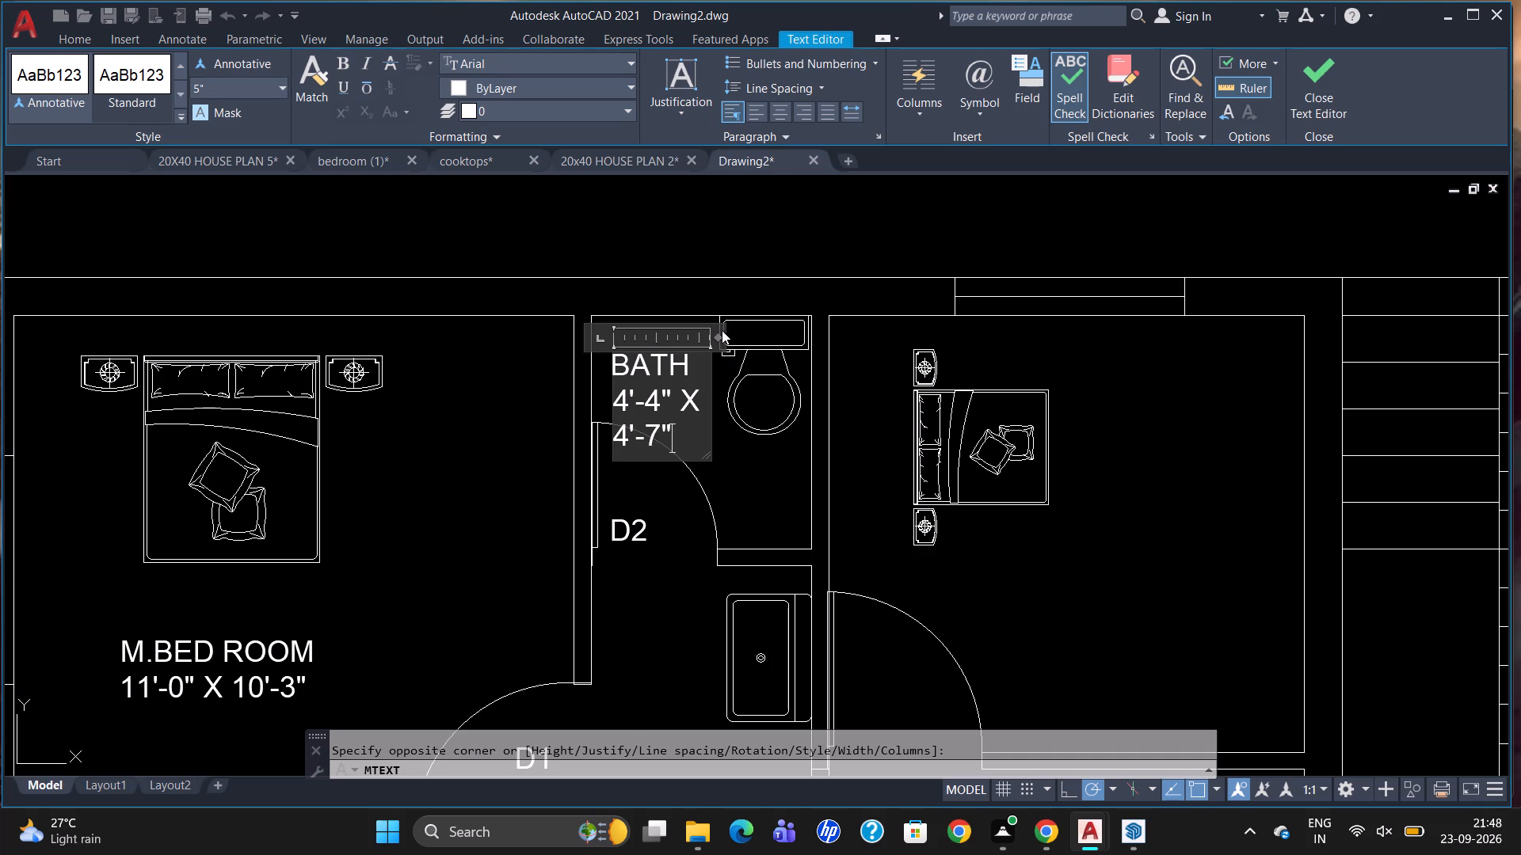
# Widen the bathroom label's text box so the room size fits on one line, and finish the text.
pyautogui.moveTo(713, 336); pyautogui.dragTo(846, 371)
pyautogui.click(896, 500)
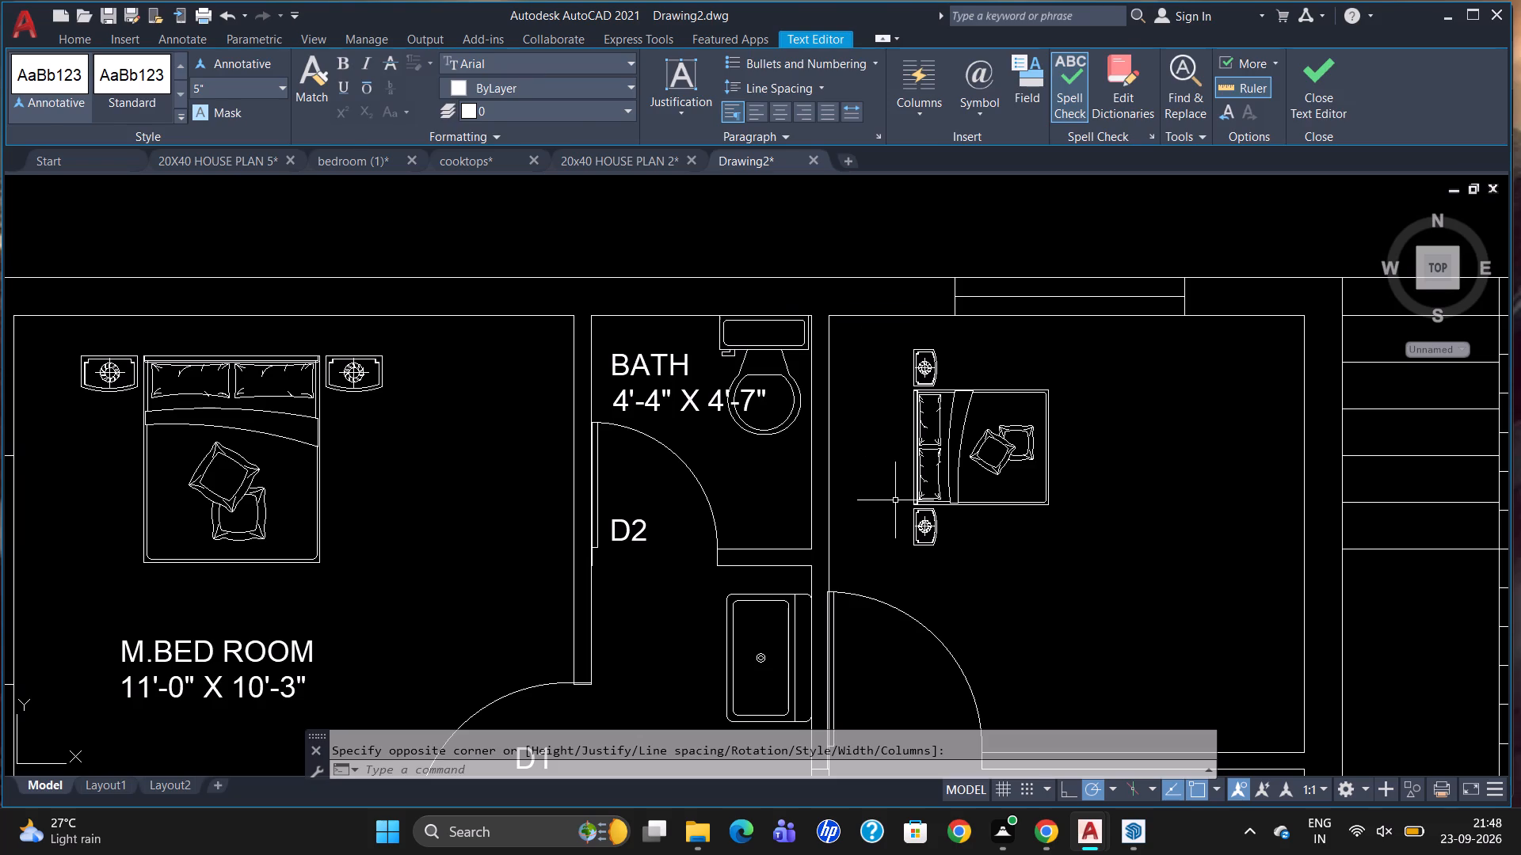
# Add a 5" high multiline label "BED ROOM-1" with "9'-4" X 8'-7"" on a second line, below the bed in the smaller bedroom.
pyautogui.scroll(-1, 780, 315)
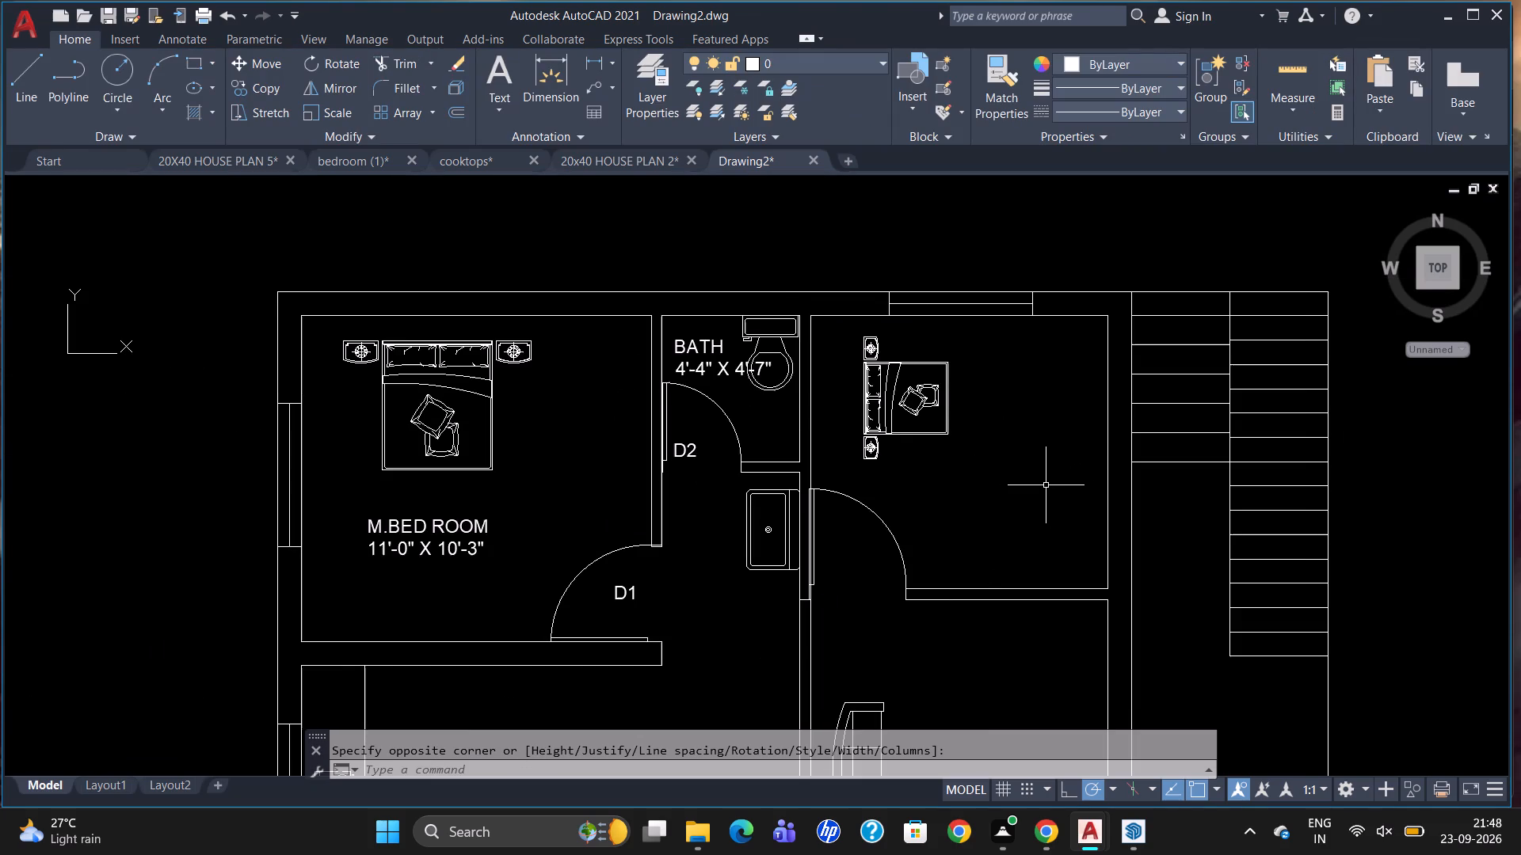
pyautogui.press('t')
pyautogui.press('Return')
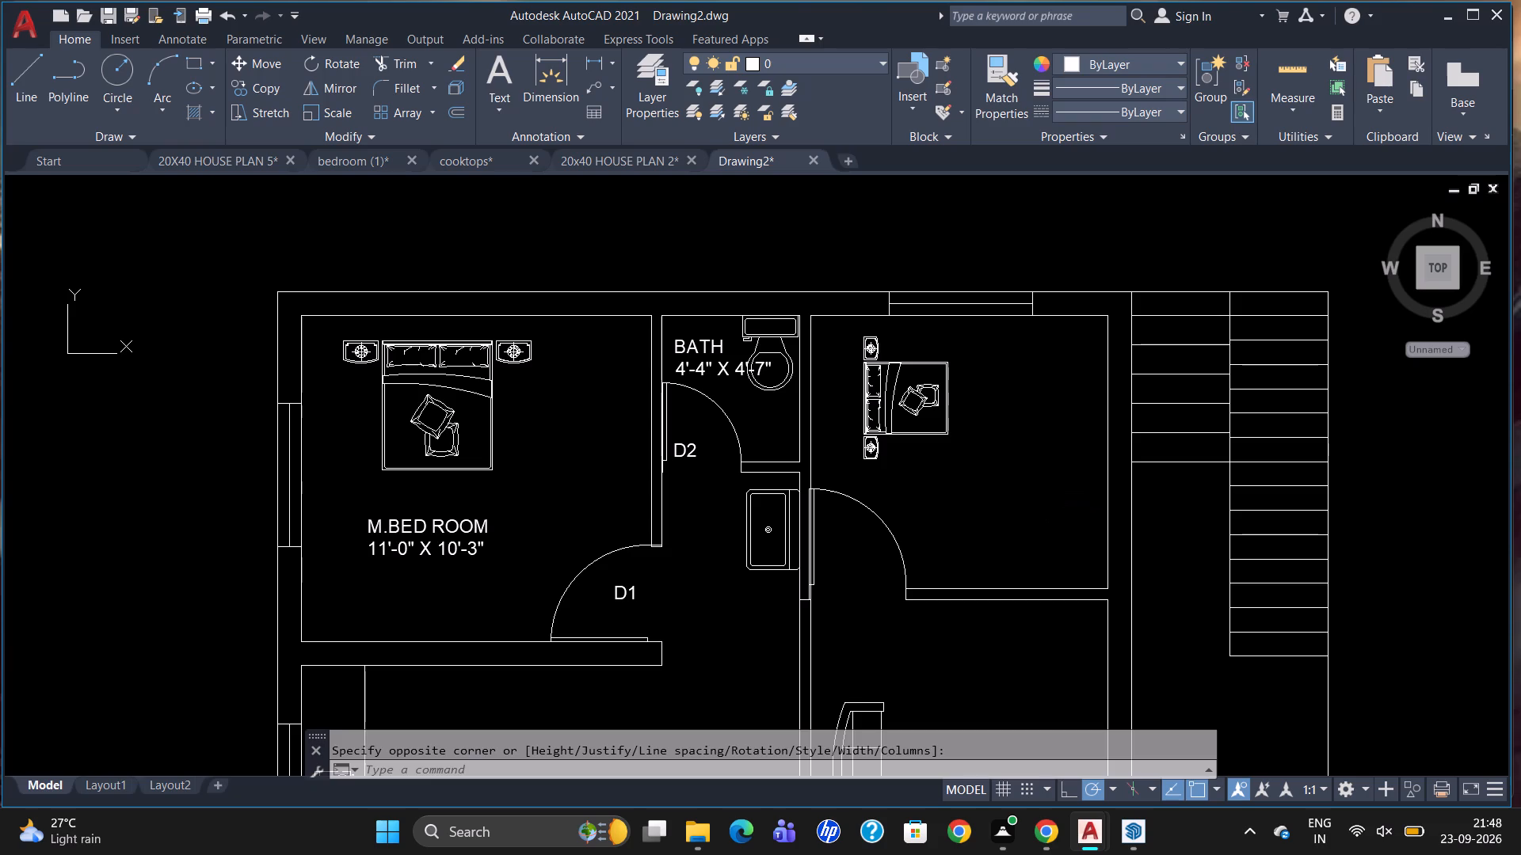
pyautogui.moveTo(926, 475); pyautogui.dragTo(938, 486)
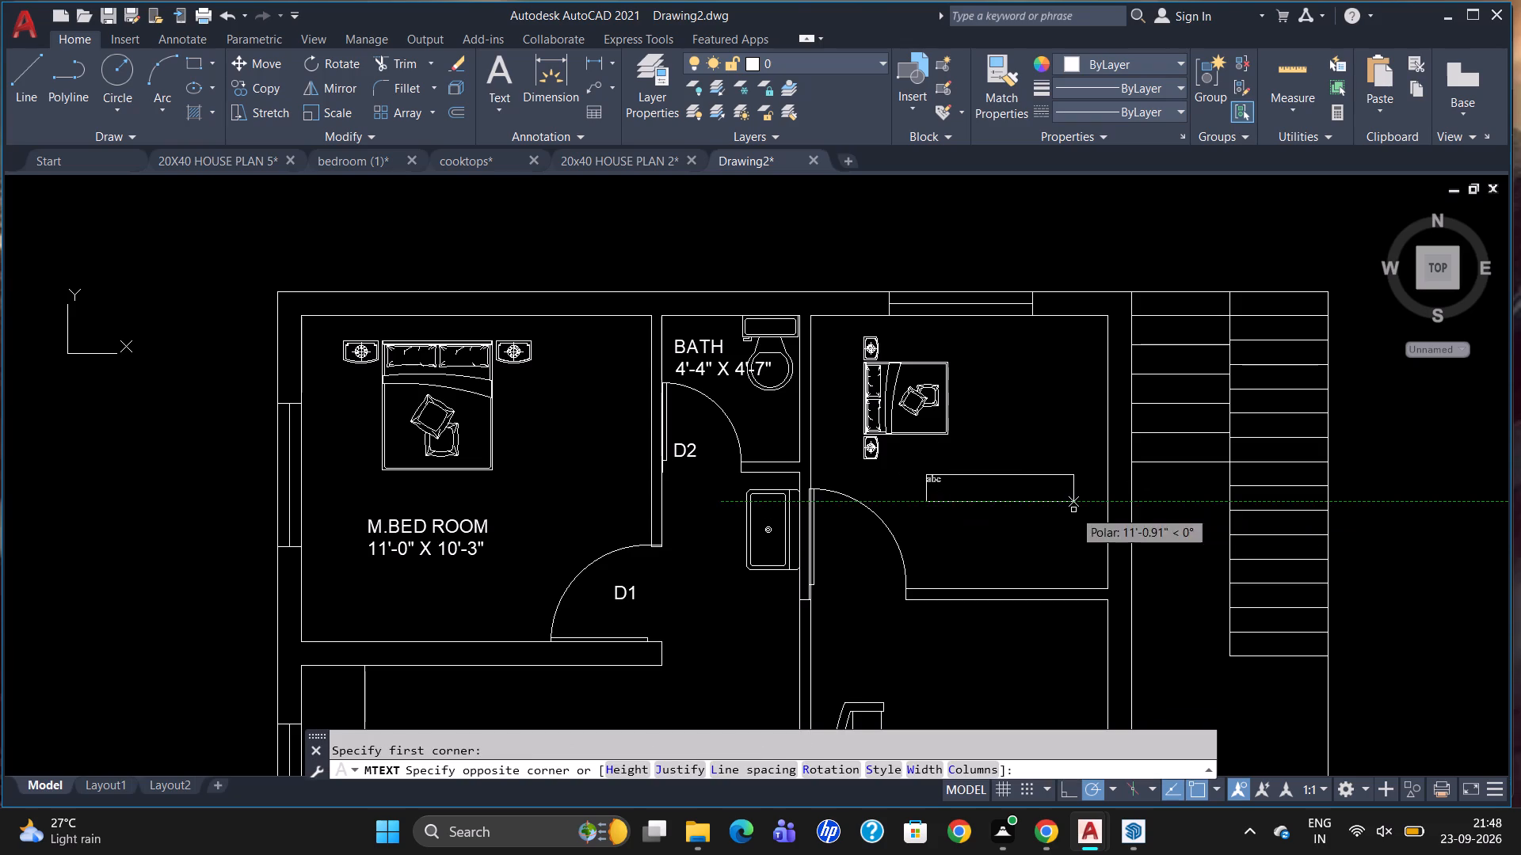
pyautogui.click(1076, 510)
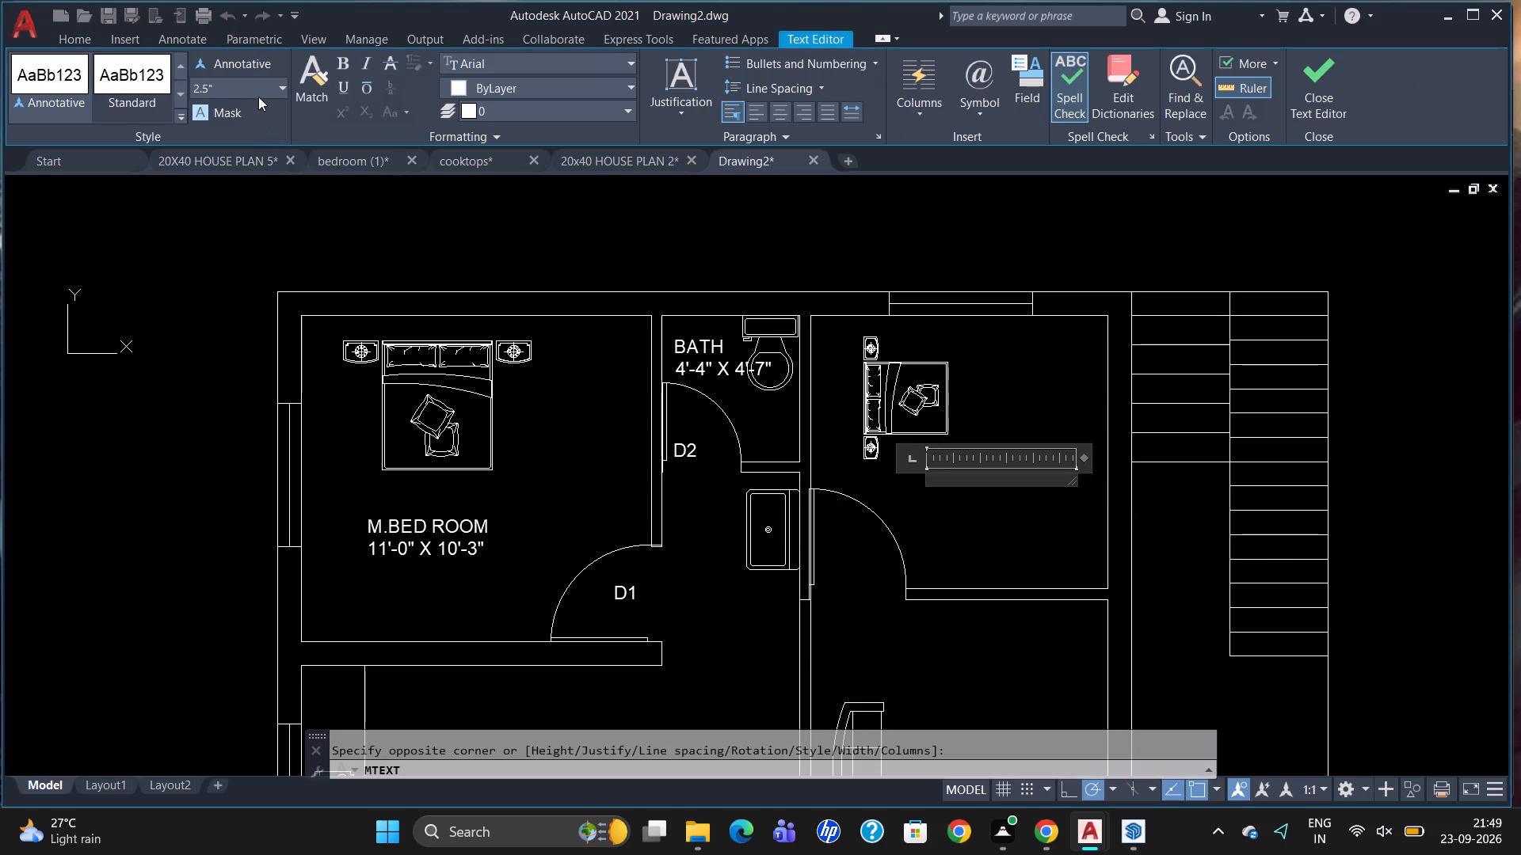
pyautogui.click(257, 89)
pyautogui.press('BackSpace')
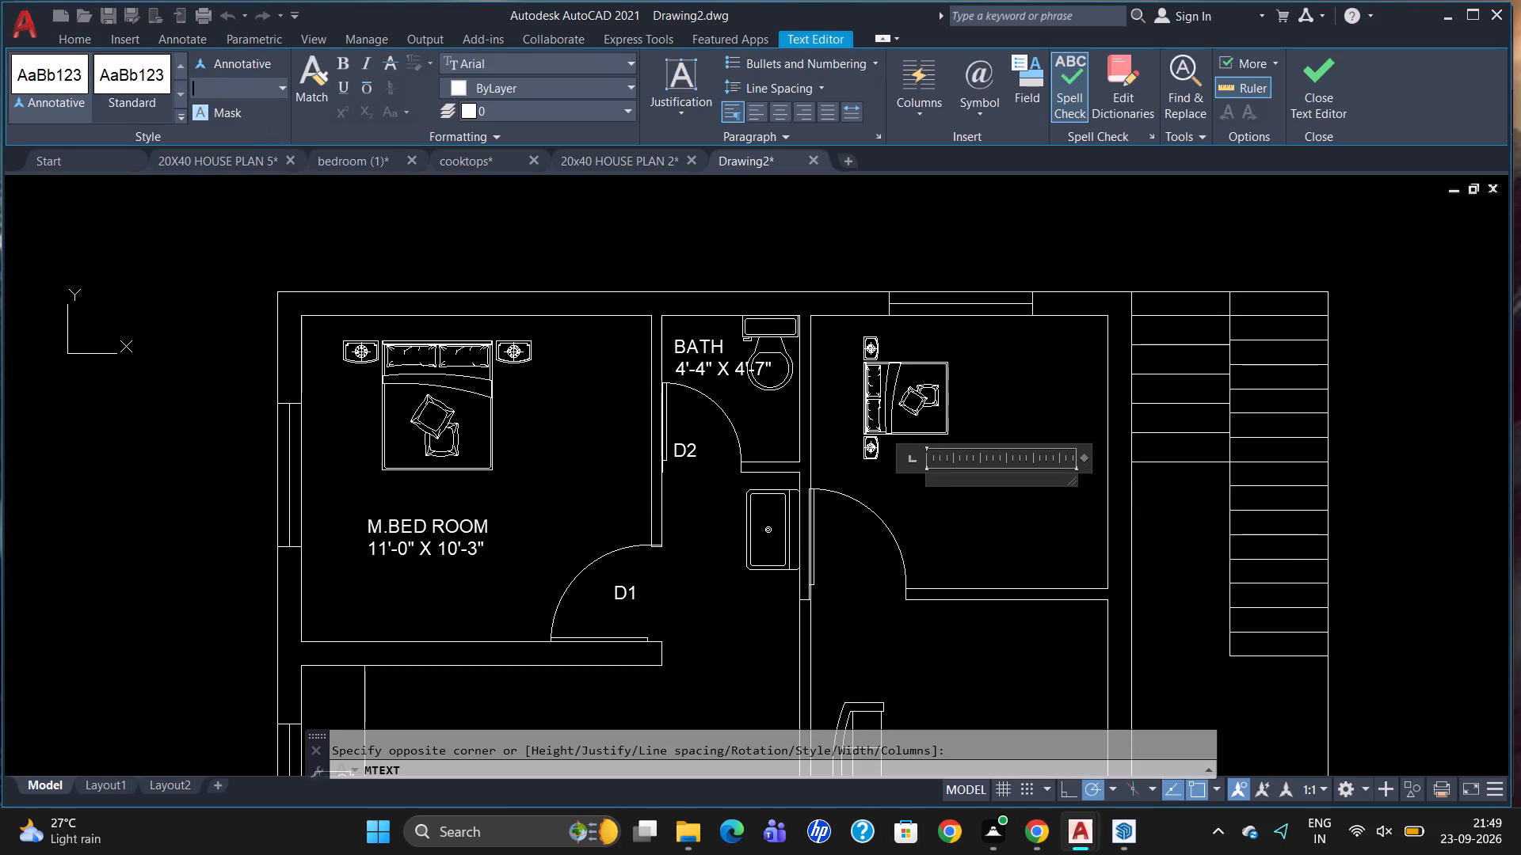
pyautogui.press('5')
pyautogui.press('Return')
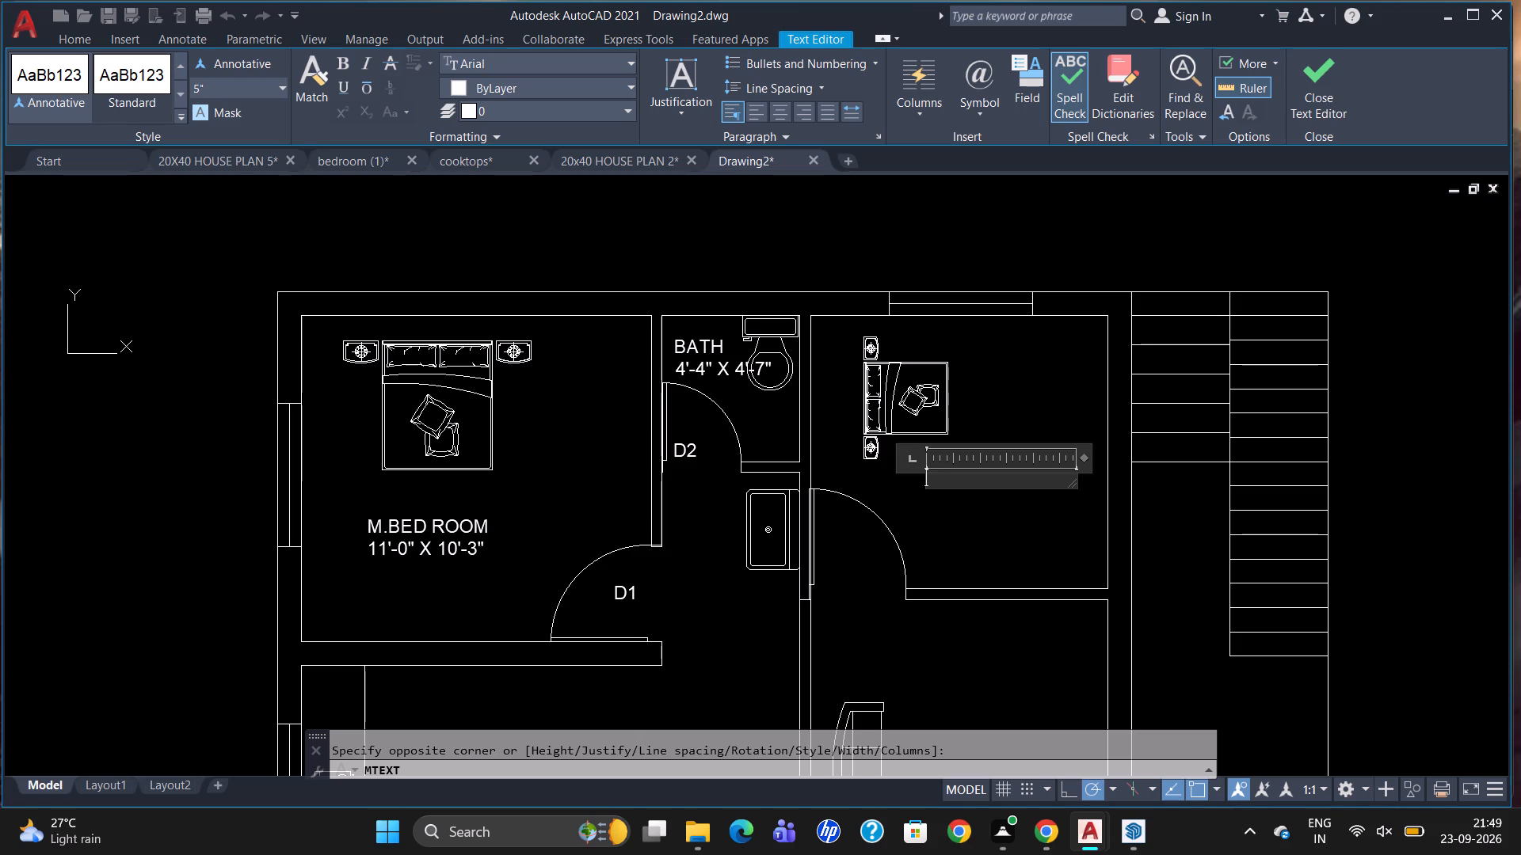
pyautogui.write('BED R')
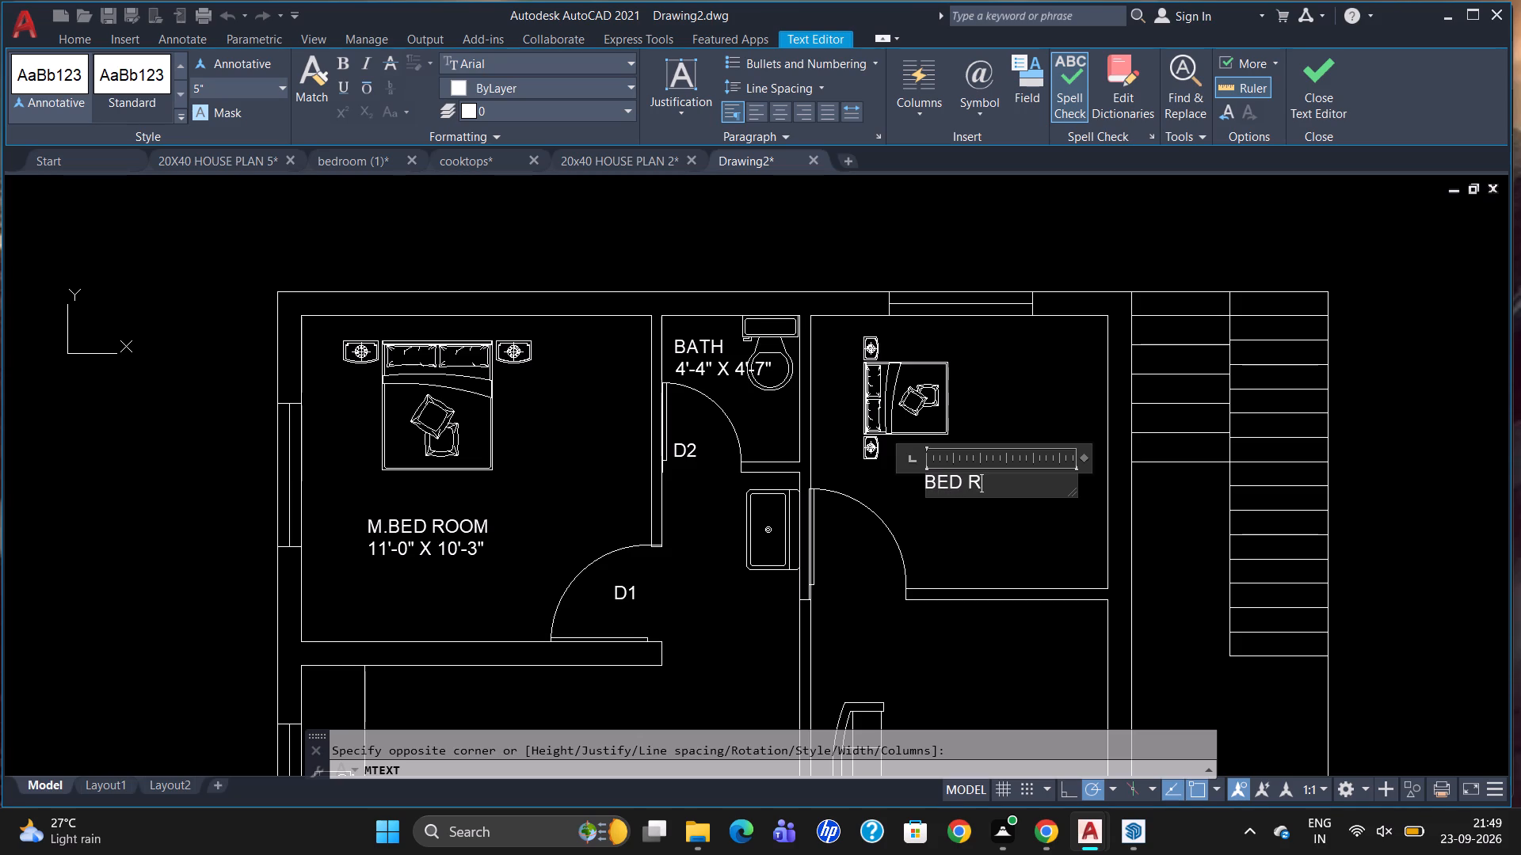
pyautogui.write('OOM-1')
pyautogui.press('Return')
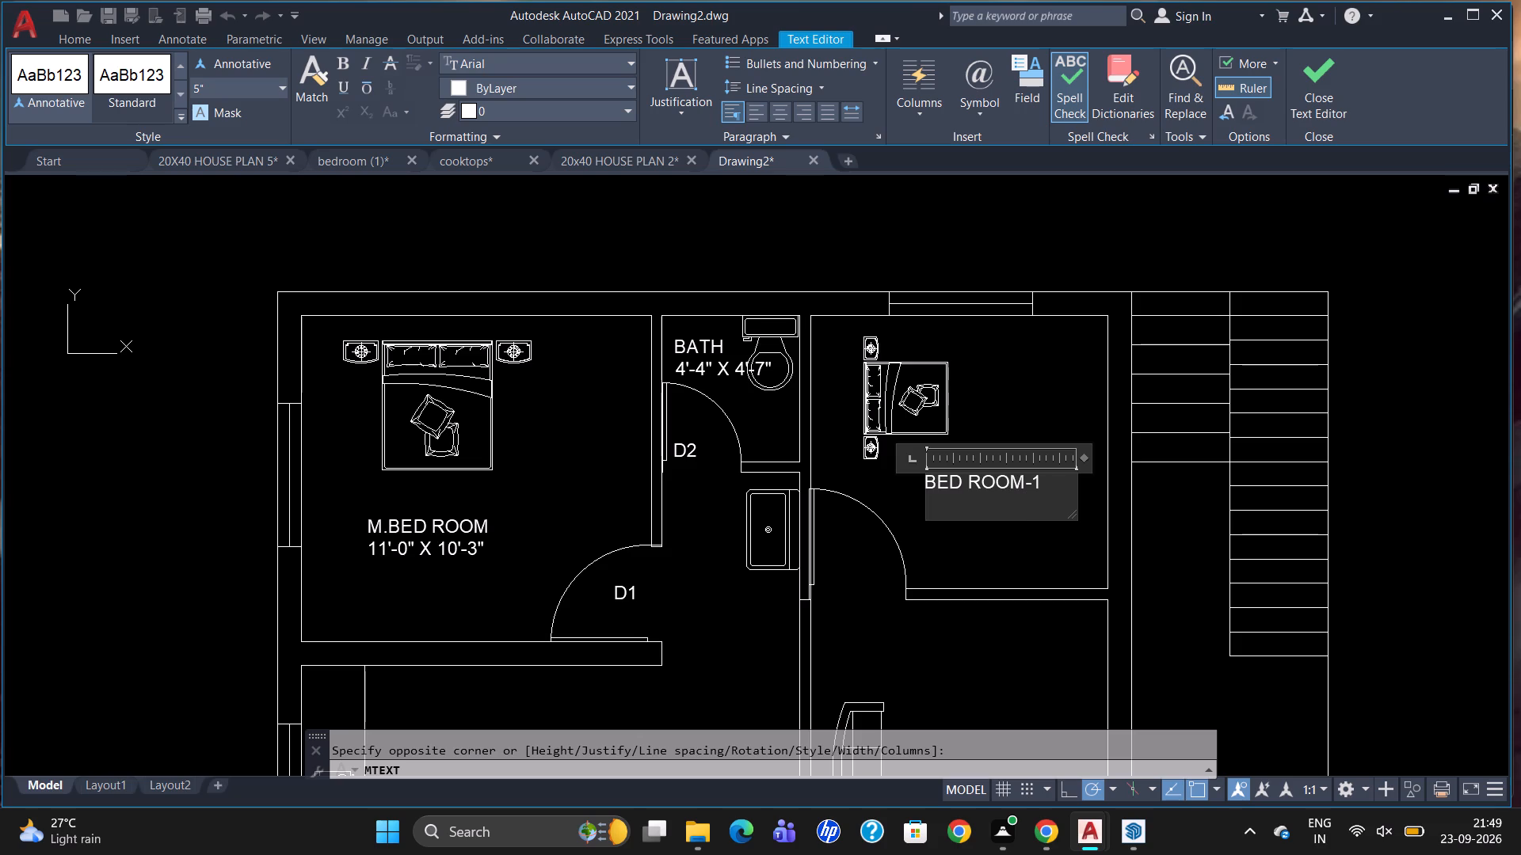
pyautogui.write('9\'-4" X')
pyautogui.press('space')
pyautogui.write("8'-7")
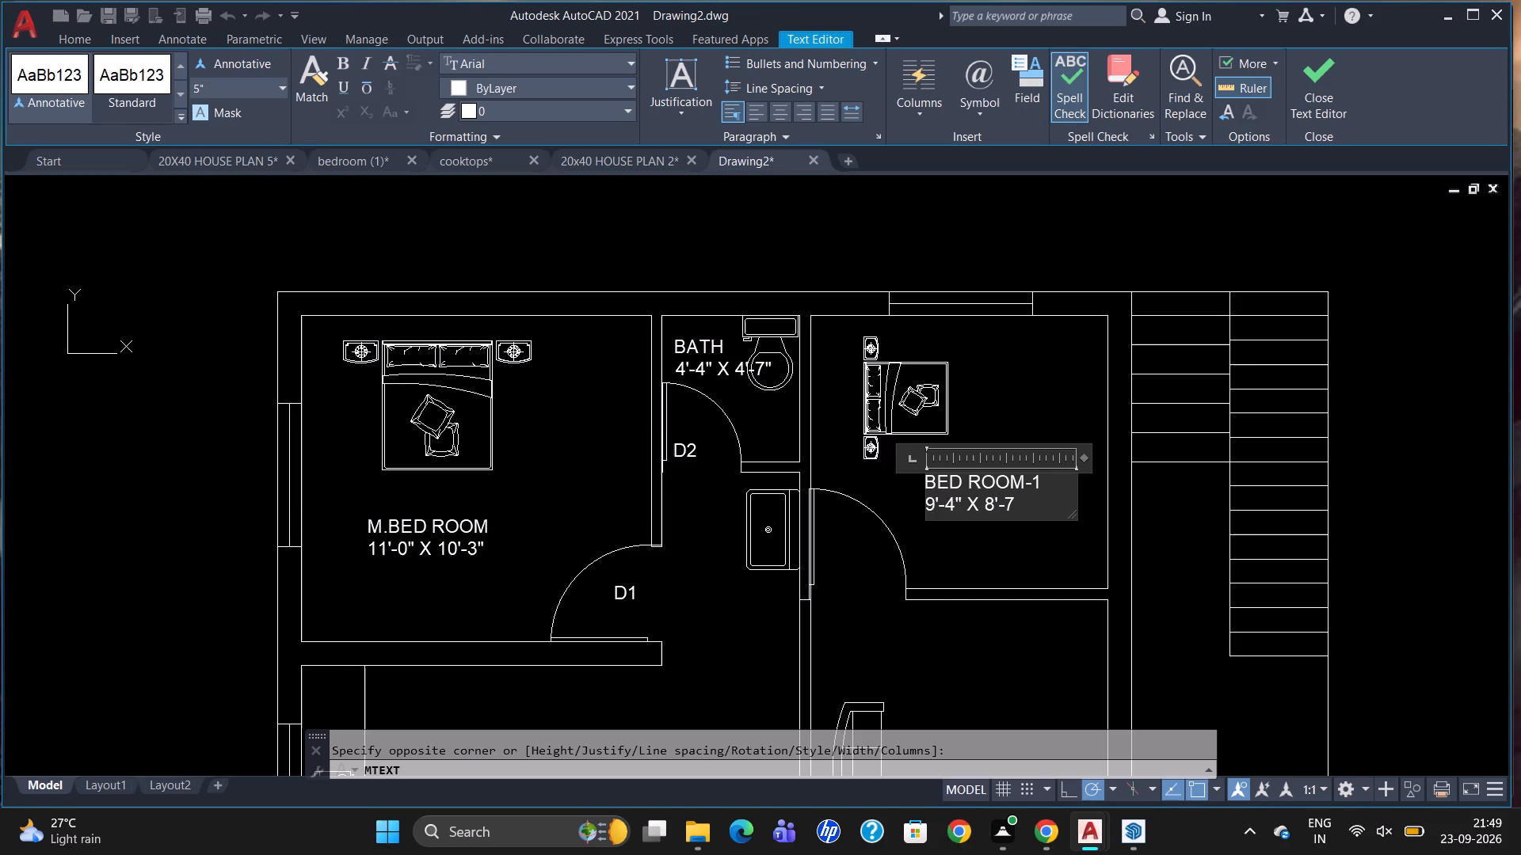
pyautogui.hotkey('shift', '"')
pyautogui.scroll(-2, 801, 201)
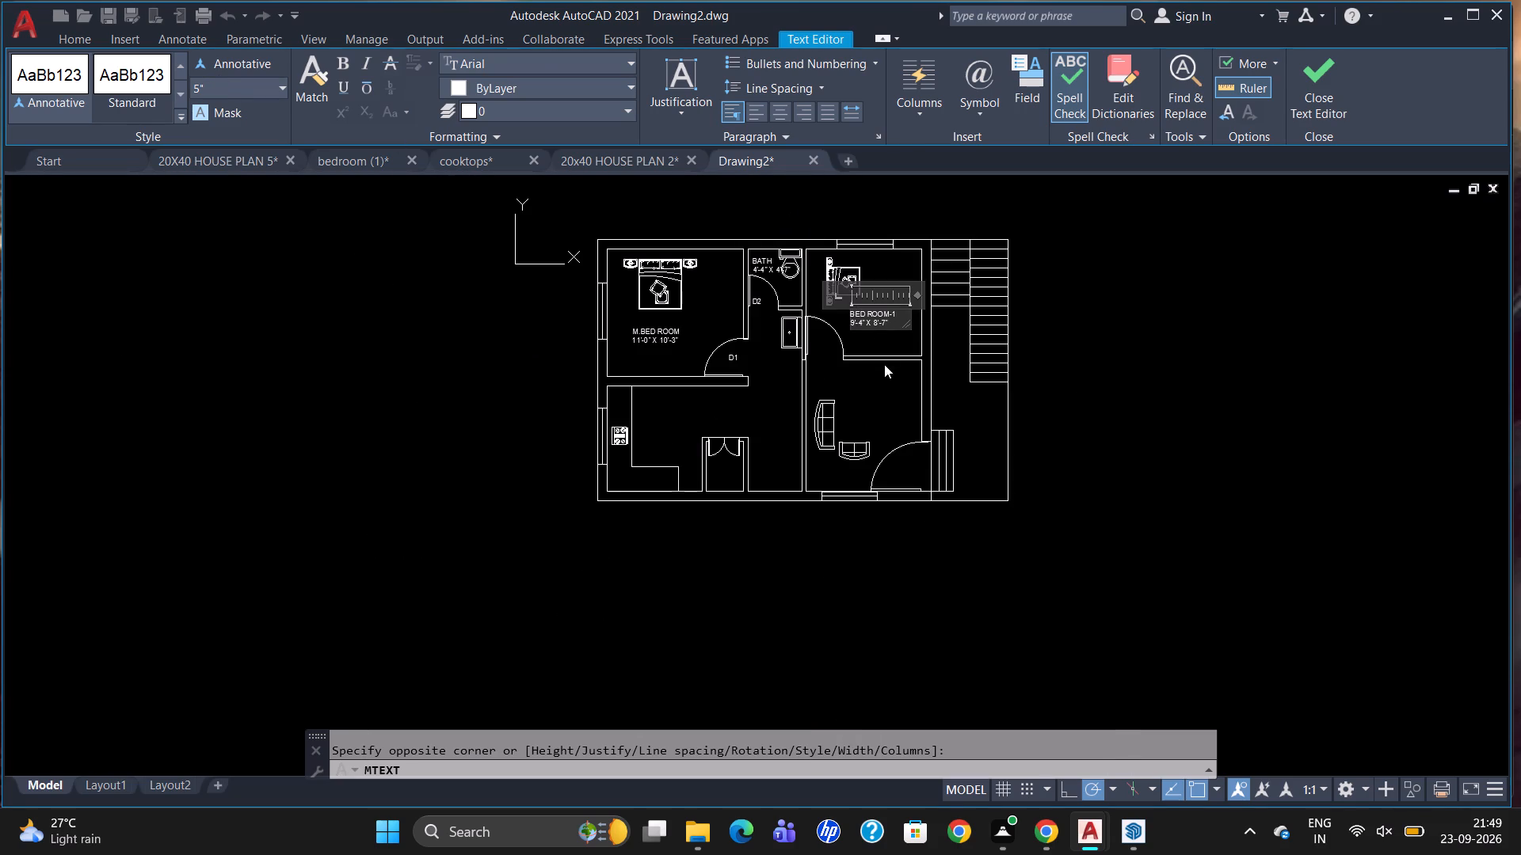
pyautogui.click(884, 364)
# Add a 5" high multiline text label "LIVING" with "13'-1" X 10'-6"" on a second line, beside the sofas in the living room.
pyautogui.scroll(1, 885, 351)
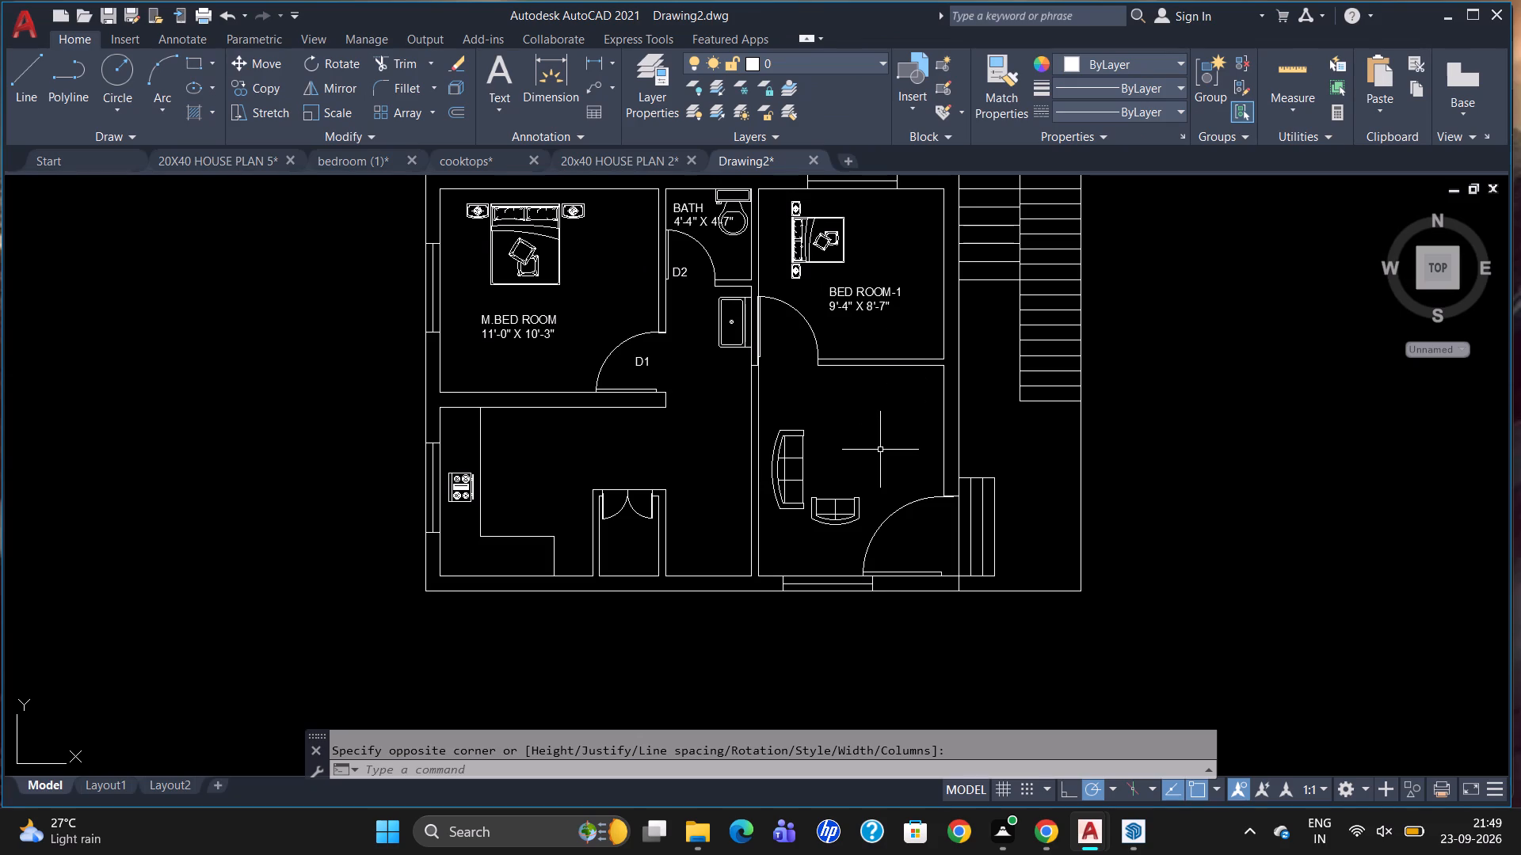
pyautogui.press('t')
pyautogui.press('Return')
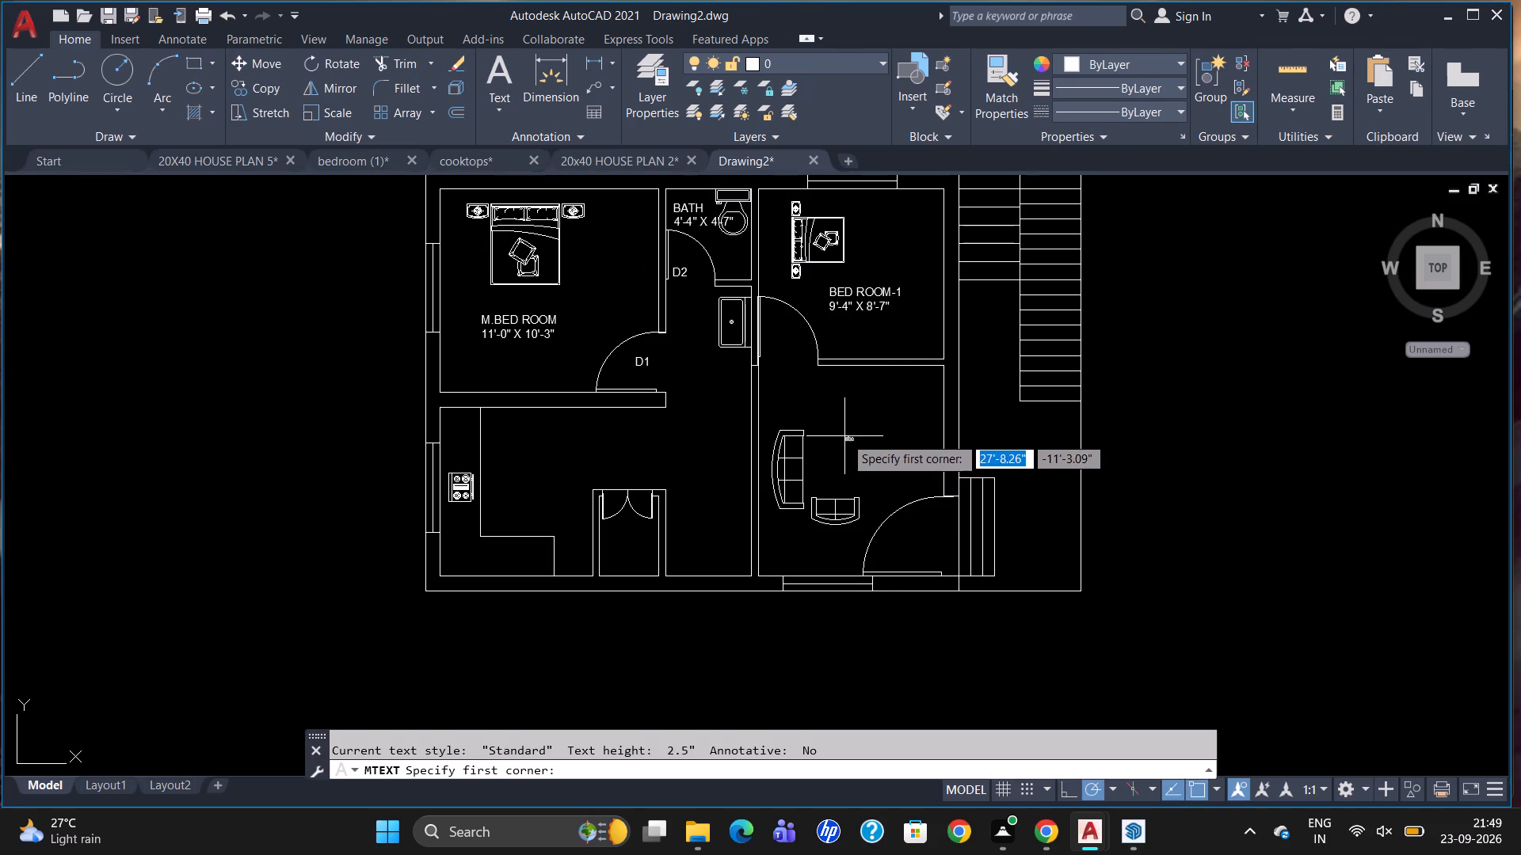
pyautogui.moveTo(834, 432); pyautogui.dragTo(838, 445)
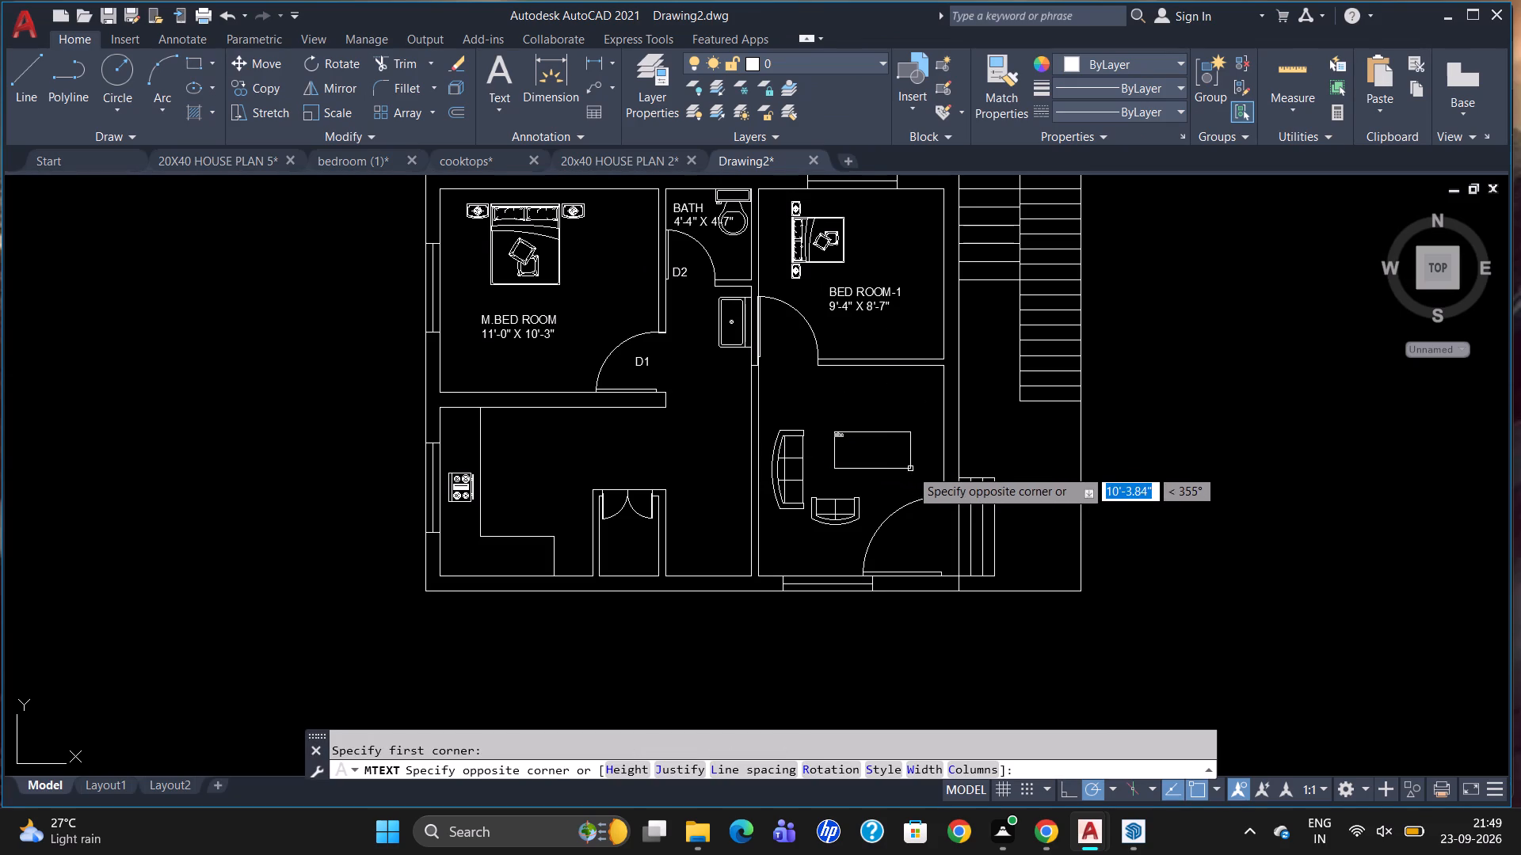
pyautogui.click(910, 468)
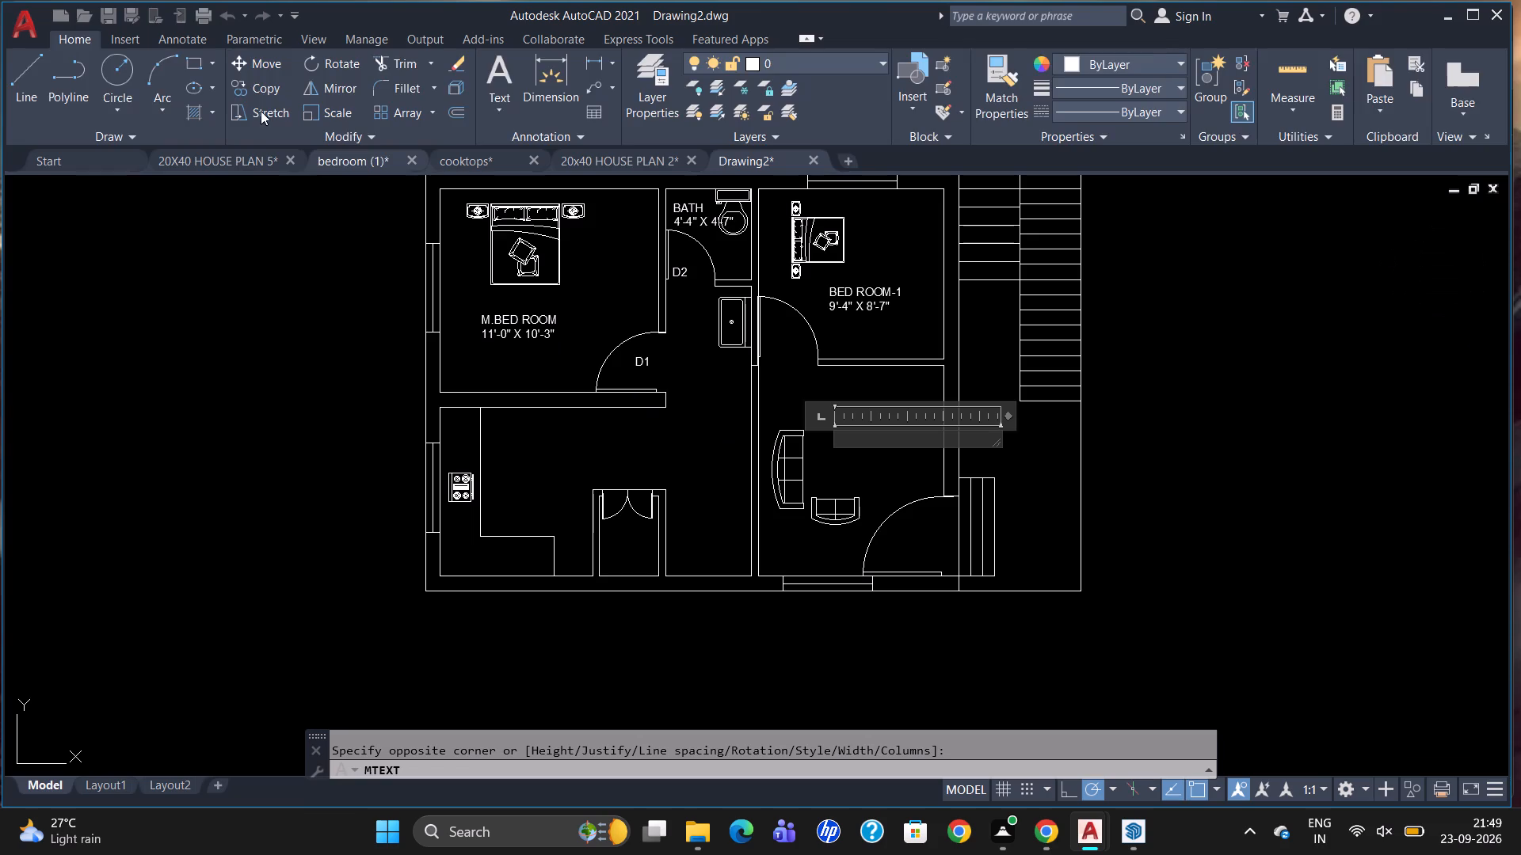
pyautogui.click(252, 76)
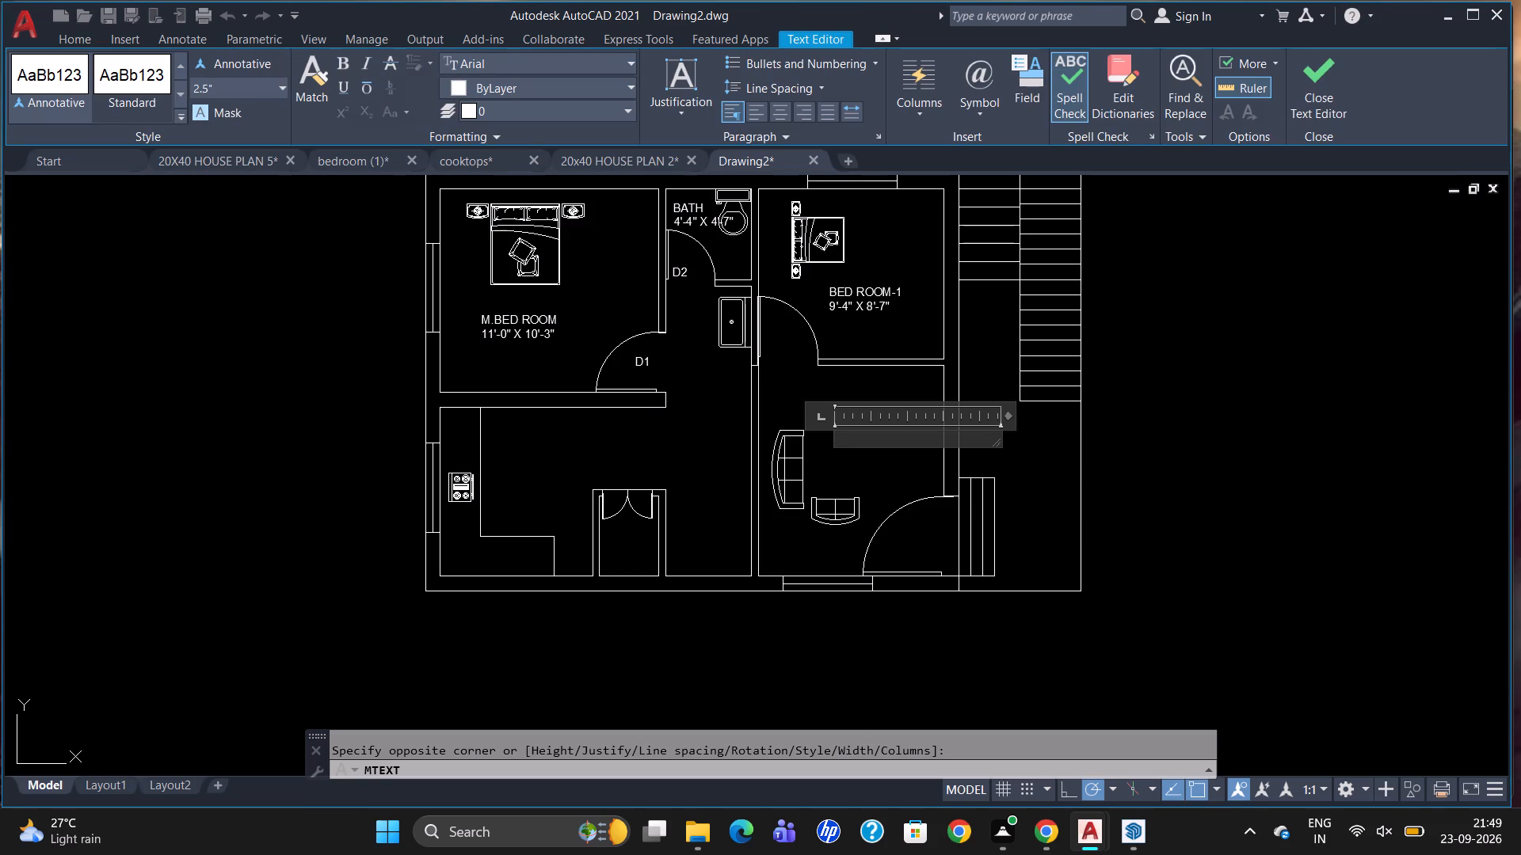
pyautogui.click(247, 85)
pyautogui.press('BackSpace')
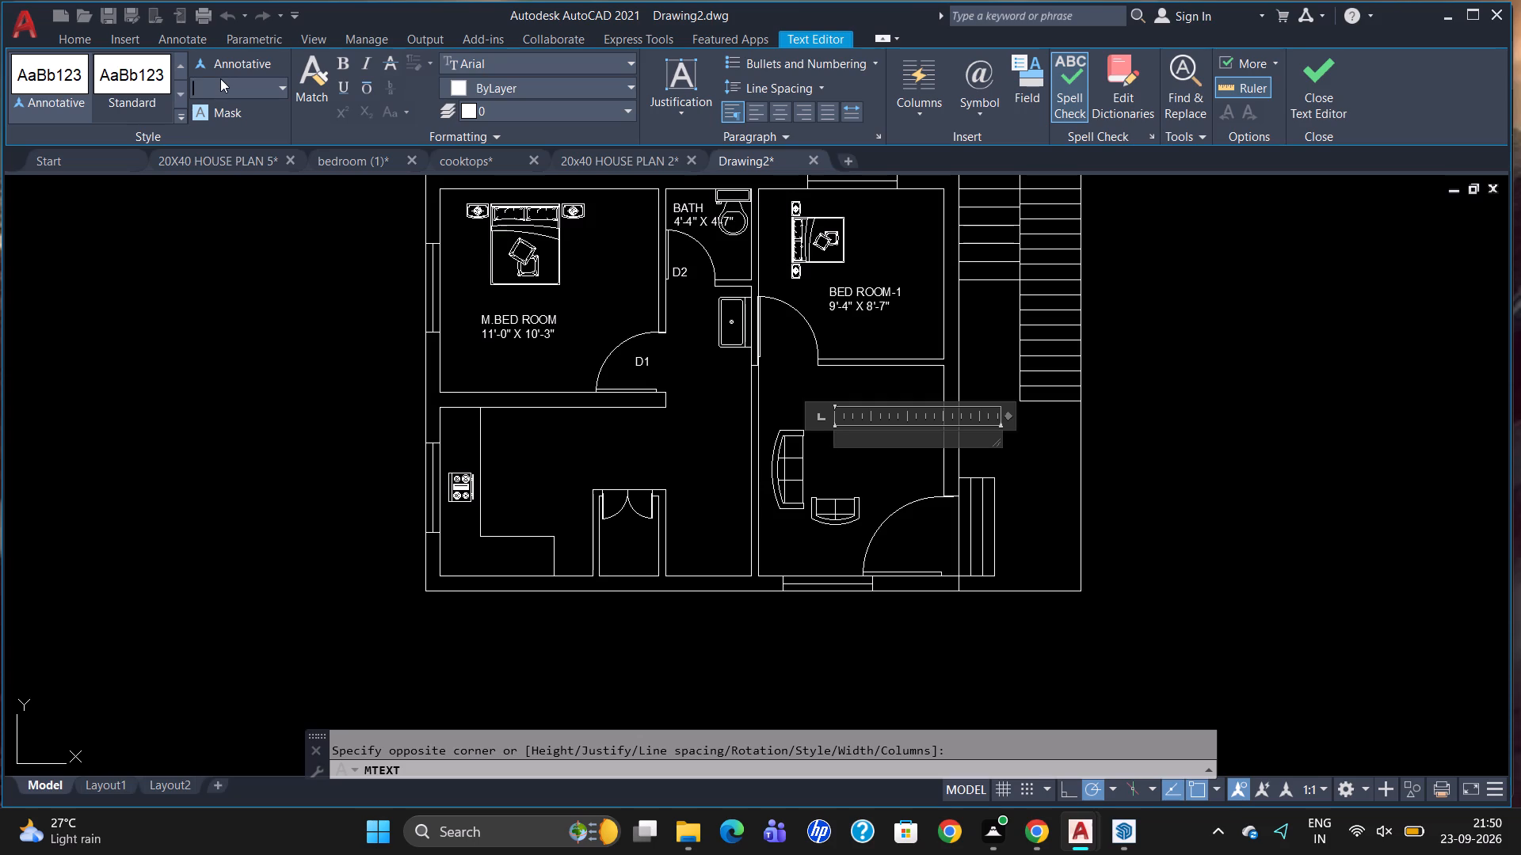
pyautogui.press('5')
pyautogui.press('Return')
pyautogui.write('LIVING')
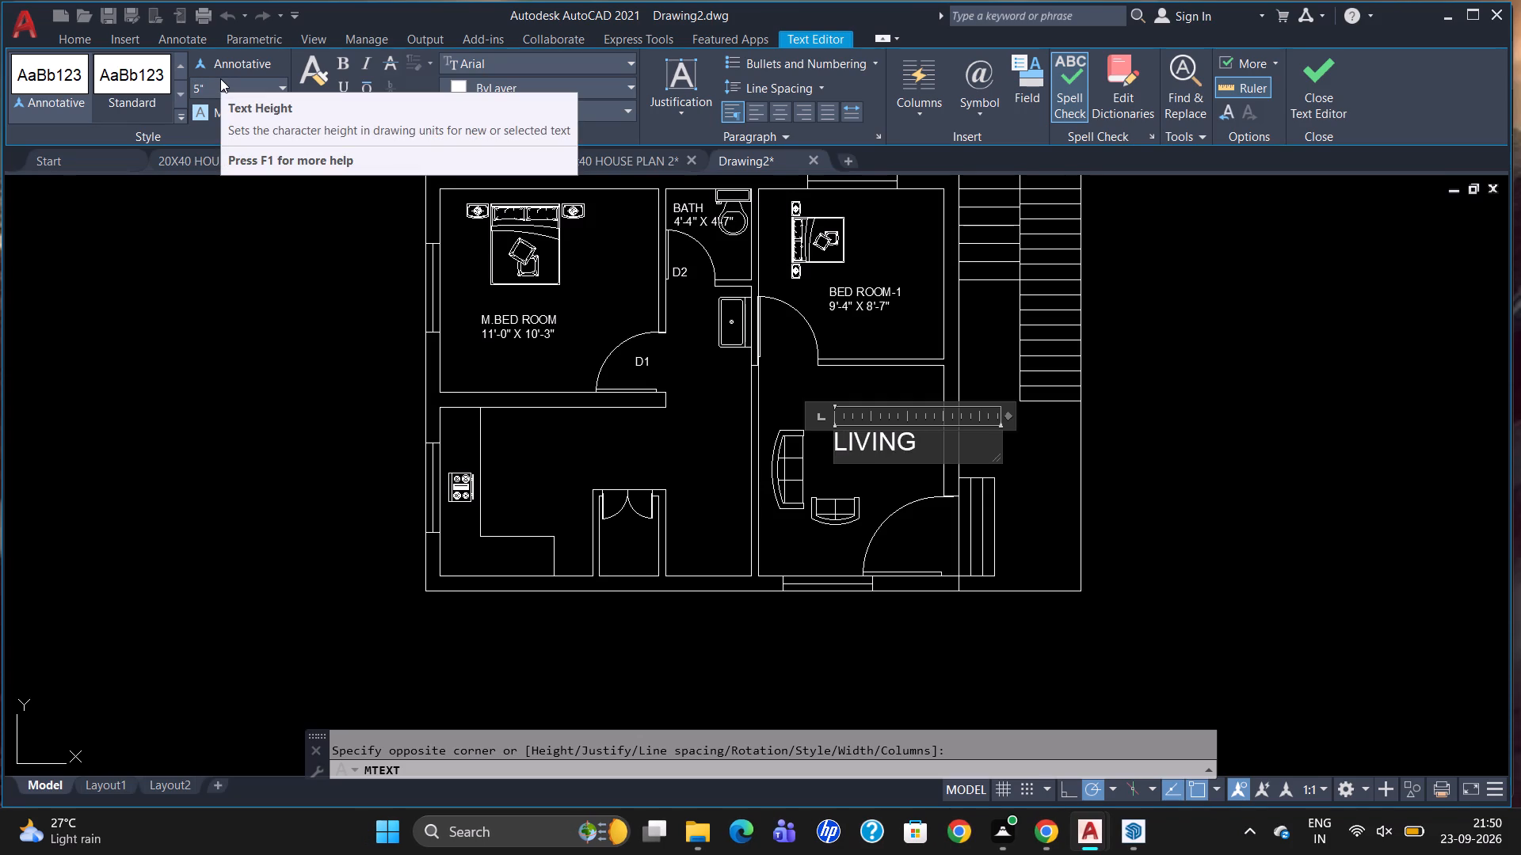
pyautogui.press('Return')
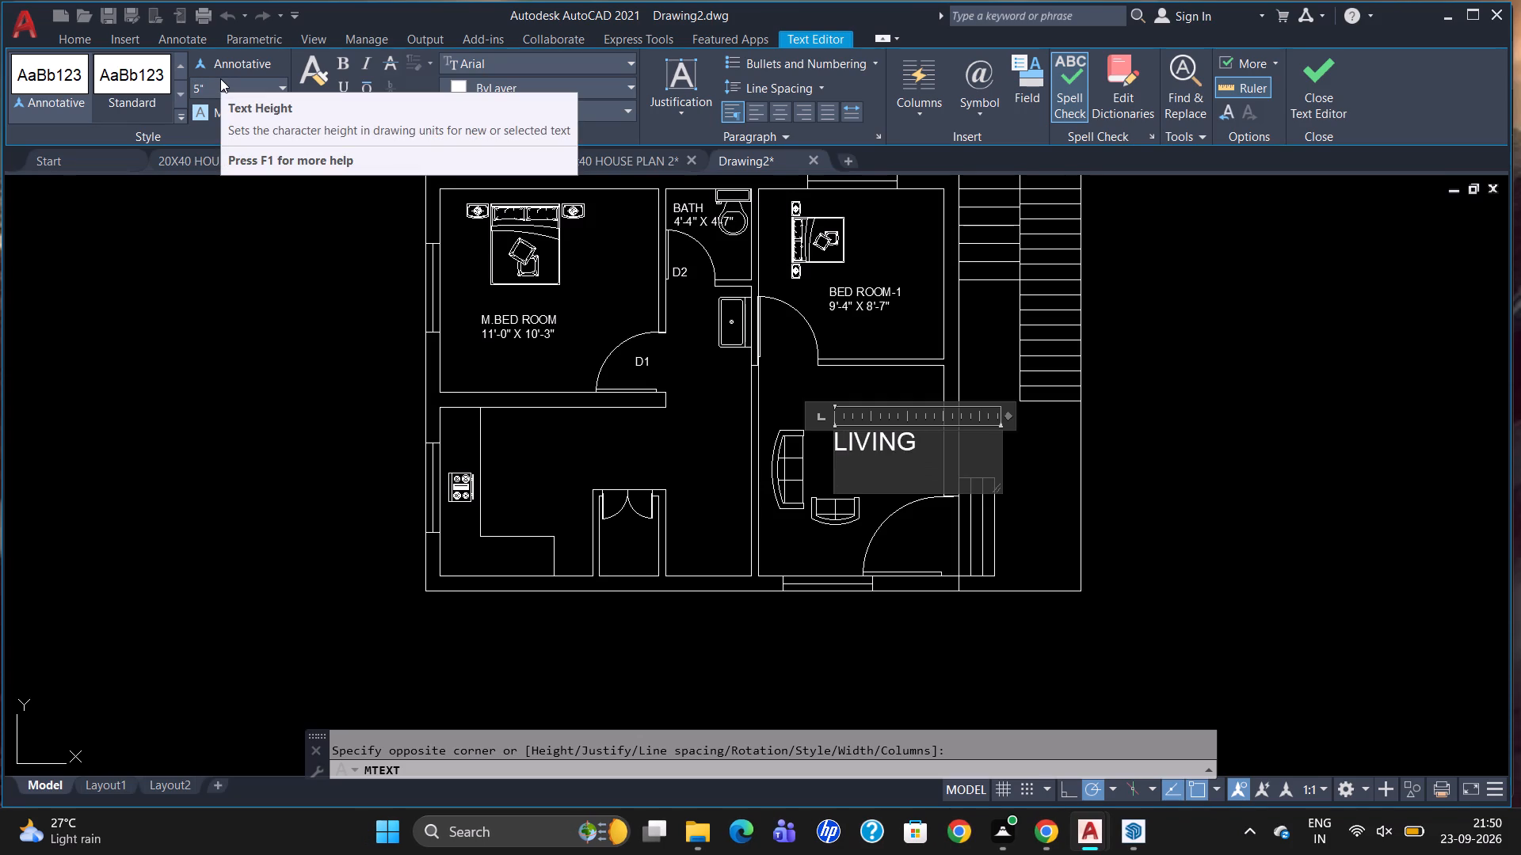
pyautogui.press('1')
pyautogui.write("3'-")
pyautogui.write('1" X')
pyautogui.press('space')
pyautogui.write("10'-")
pyautogui.press('6')
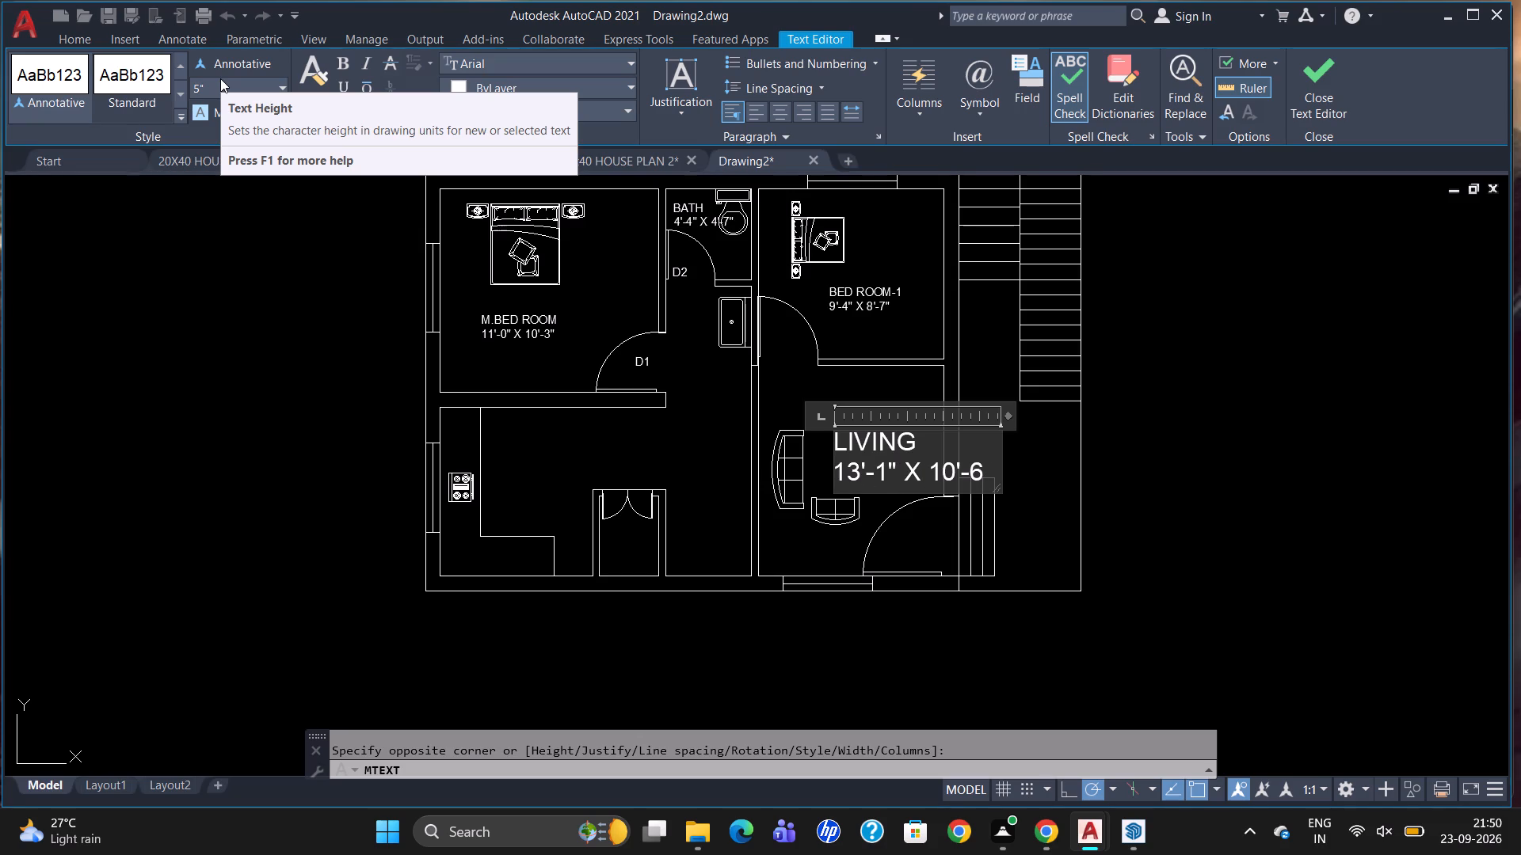
pyautogui.hotkey('shift', '"')
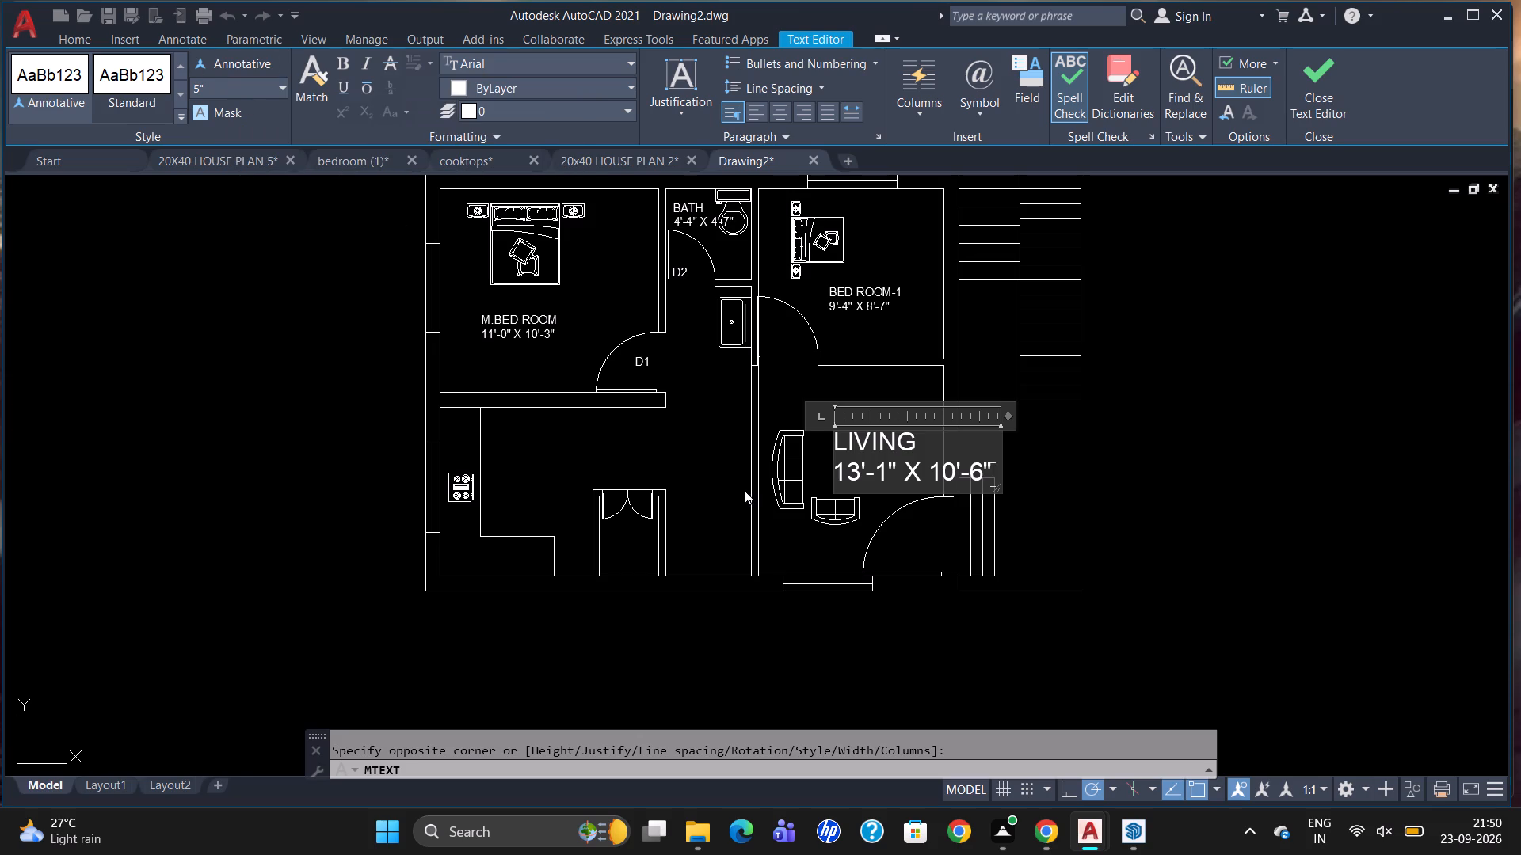
pyautogui.click(744, 488)
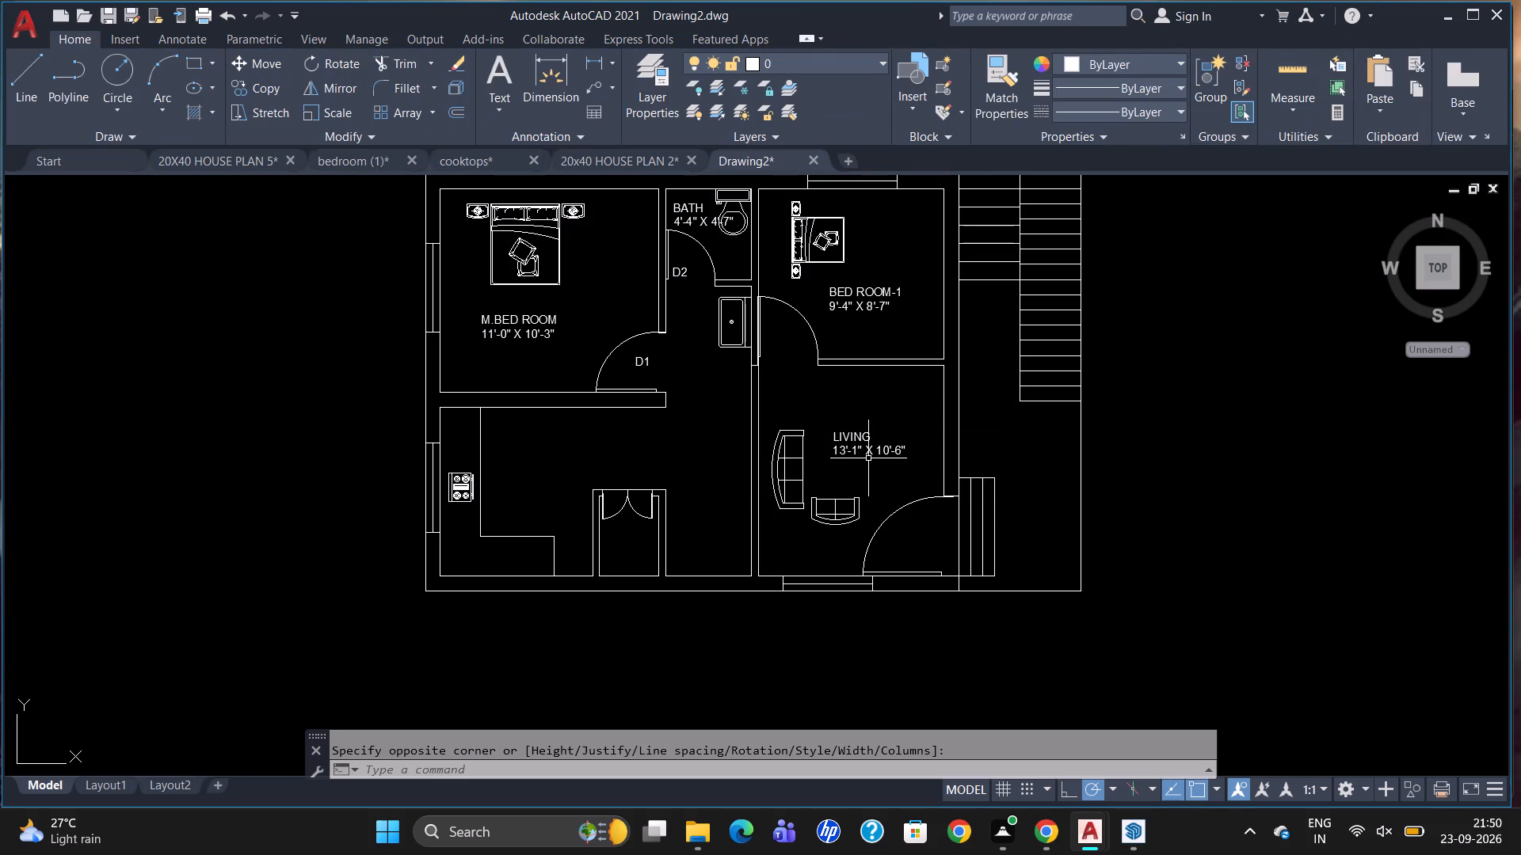
# Add a 5" high multiline text label "MD" inside the swing of the main entrance door.
pyautogui.press('t')
pyautogui.press('Return')
pyautogui.scroll(1, 933, 530)
pyautogui.moveTo(907, 540); pyautogui.dragTo(936, 561)
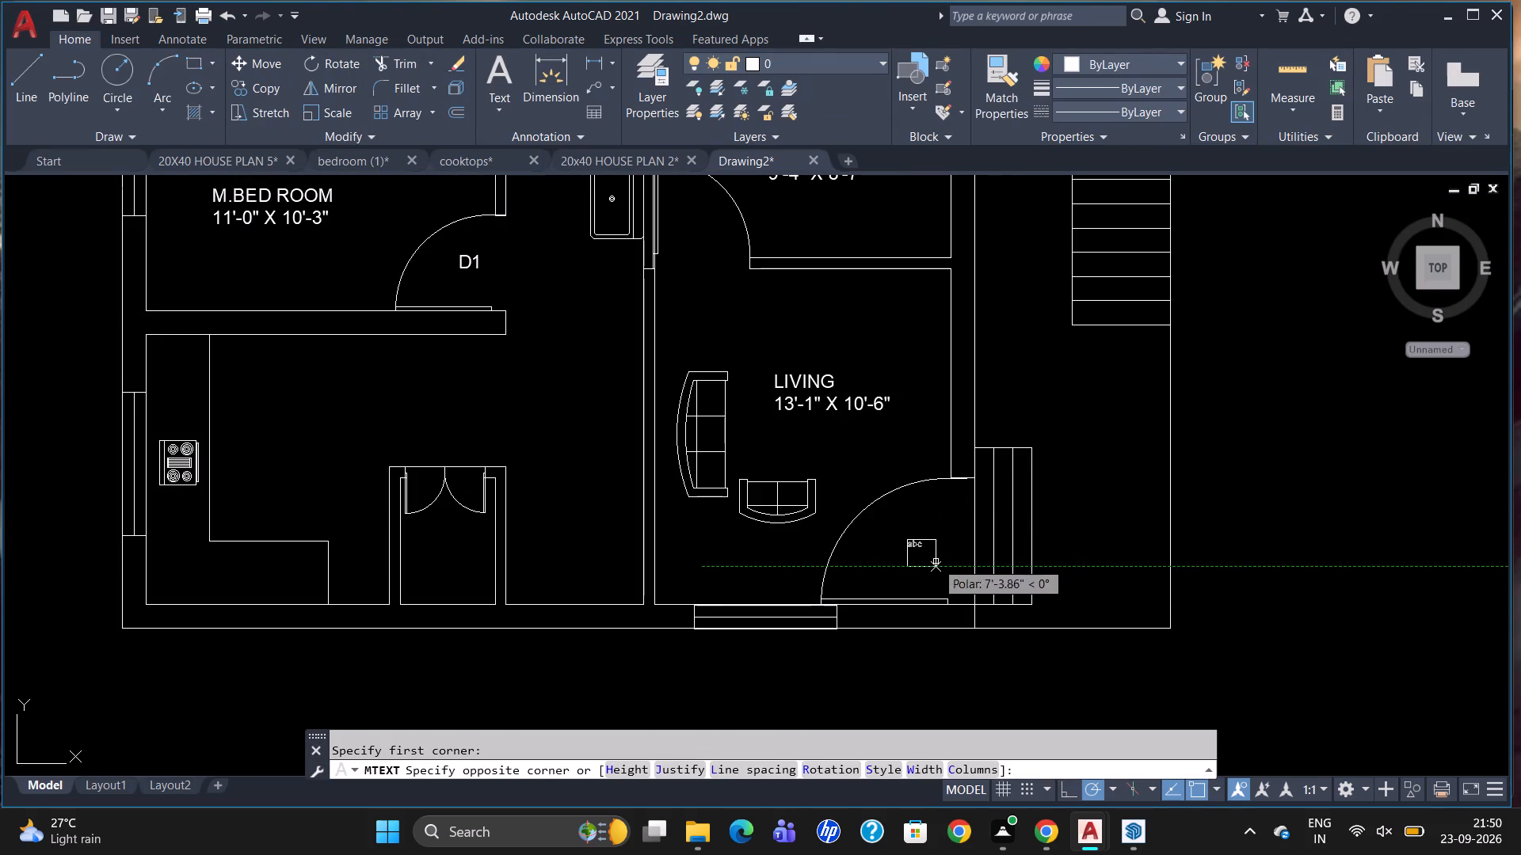
pyautogui.click(957, 560)
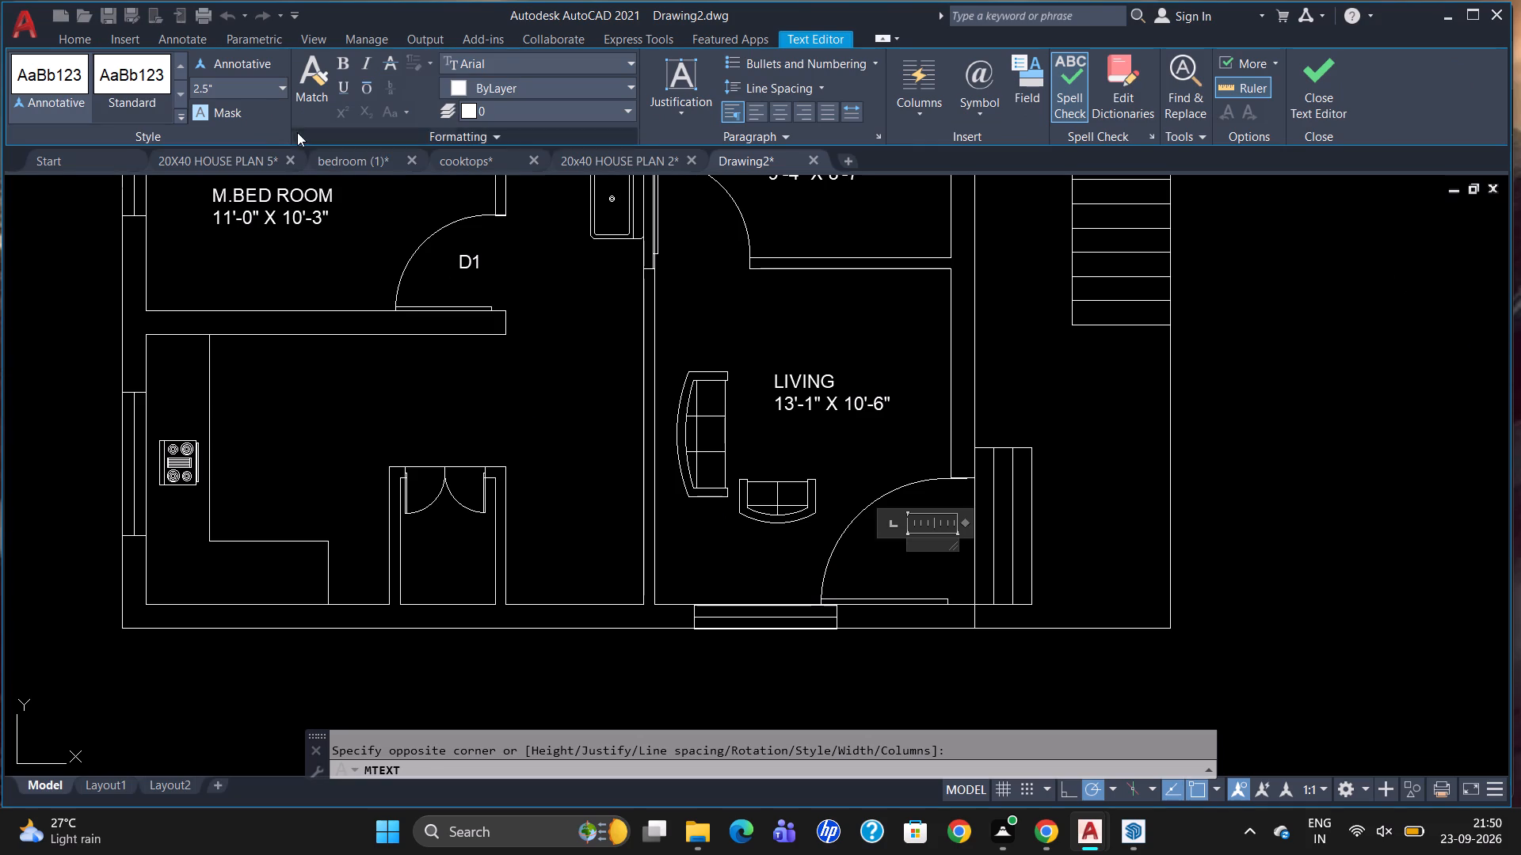
pyautogui.click(238, 82)
pyautogui.press('BackSpace')
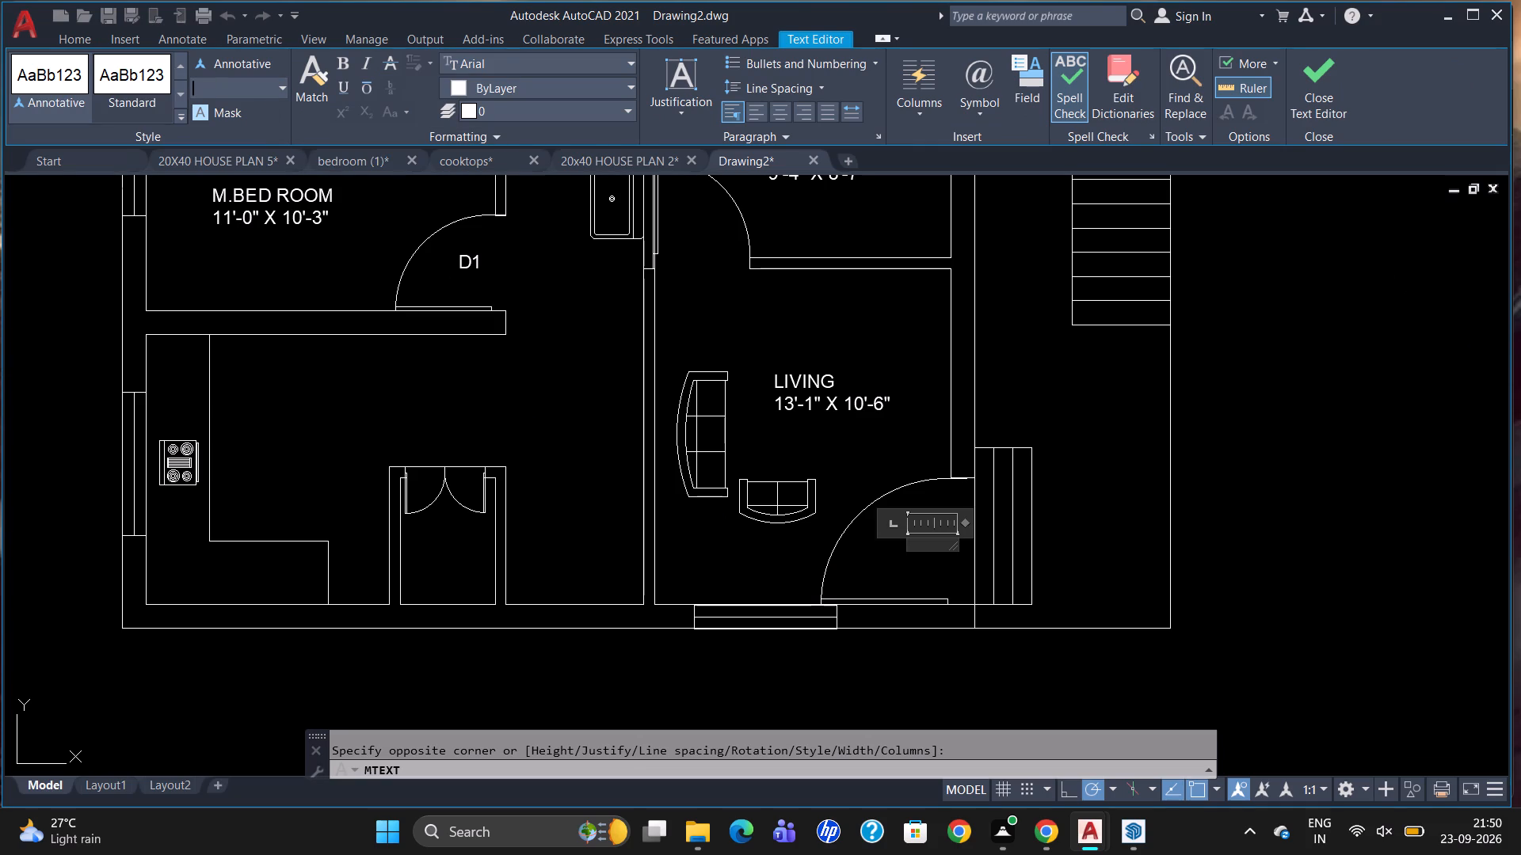
pyautogui.press('5')
pyautogui.press('Return')
pyautogui.write('MD')
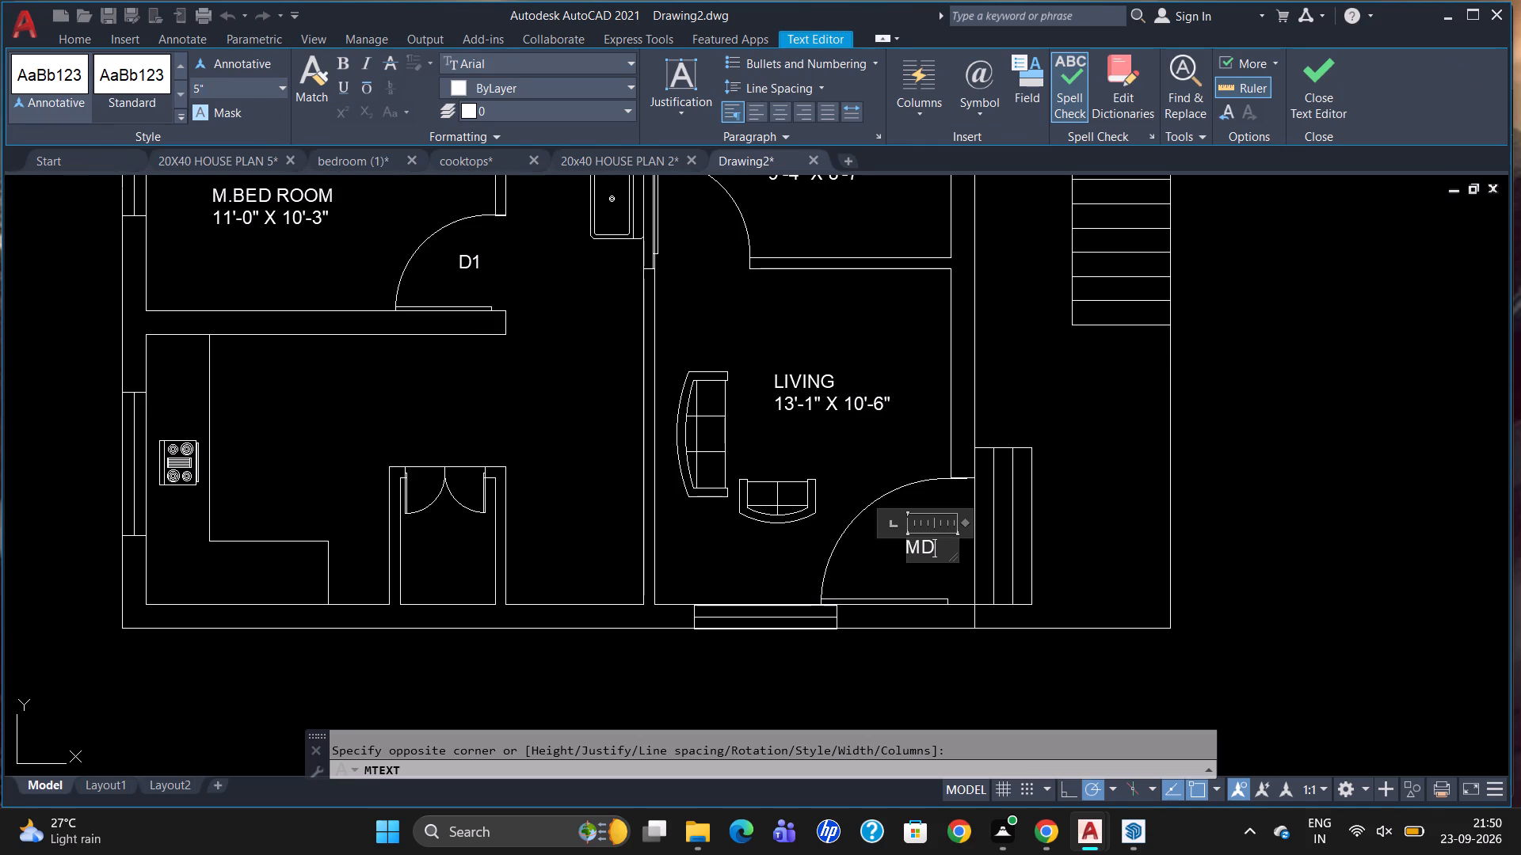
pyautogui.click(738, 382)
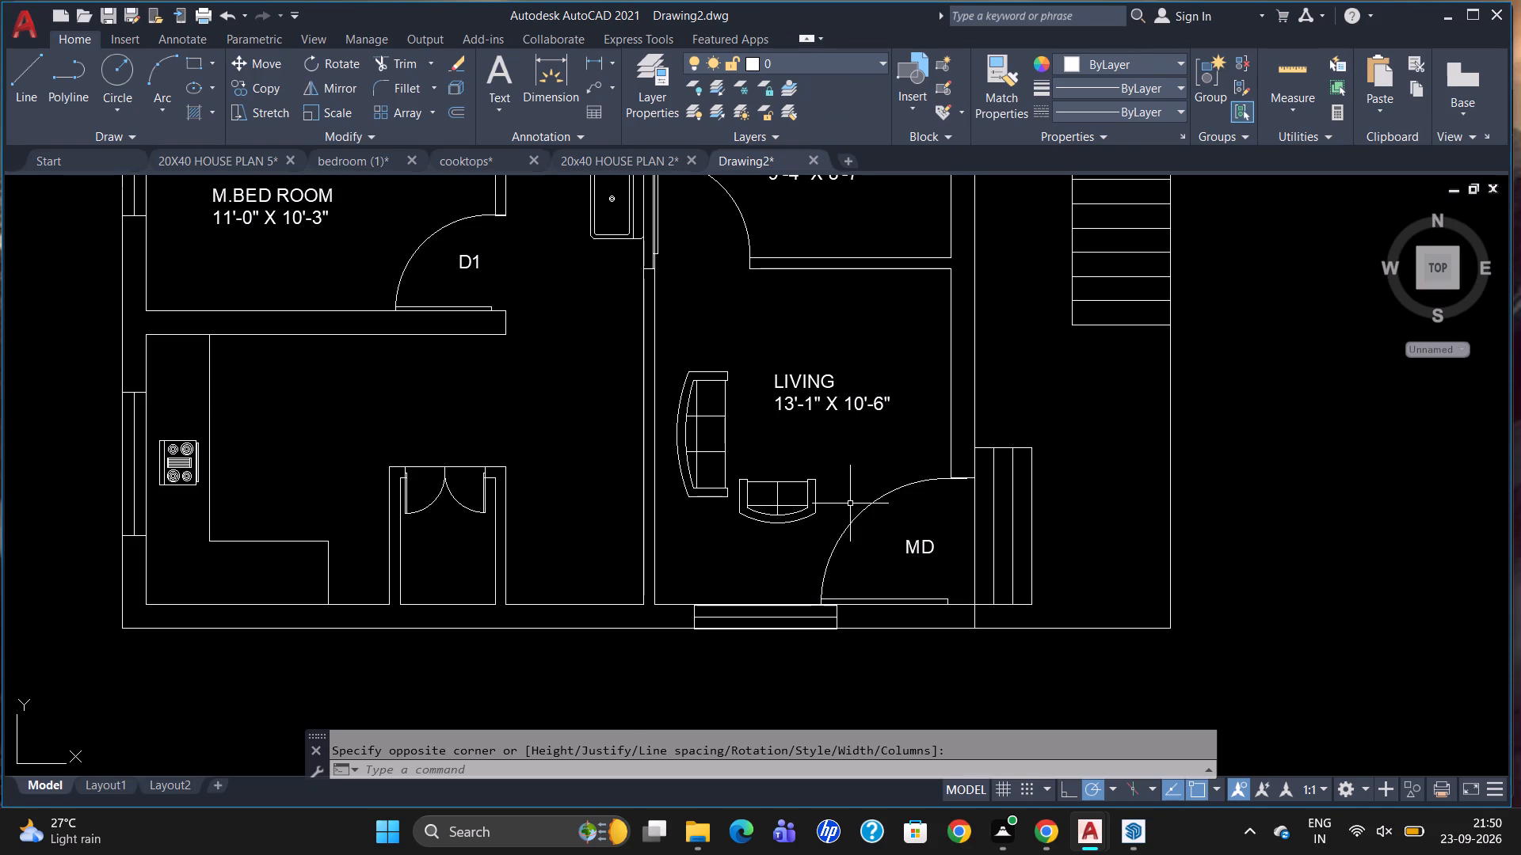
# Add a 5" high multiline text label "POOJA" with "3'-0" X 4'-0"" below it, inside the small room with the double door.
pyautogui.scroll(-2, 919, 409)
pyautogui.scroll(2, 737, 448)
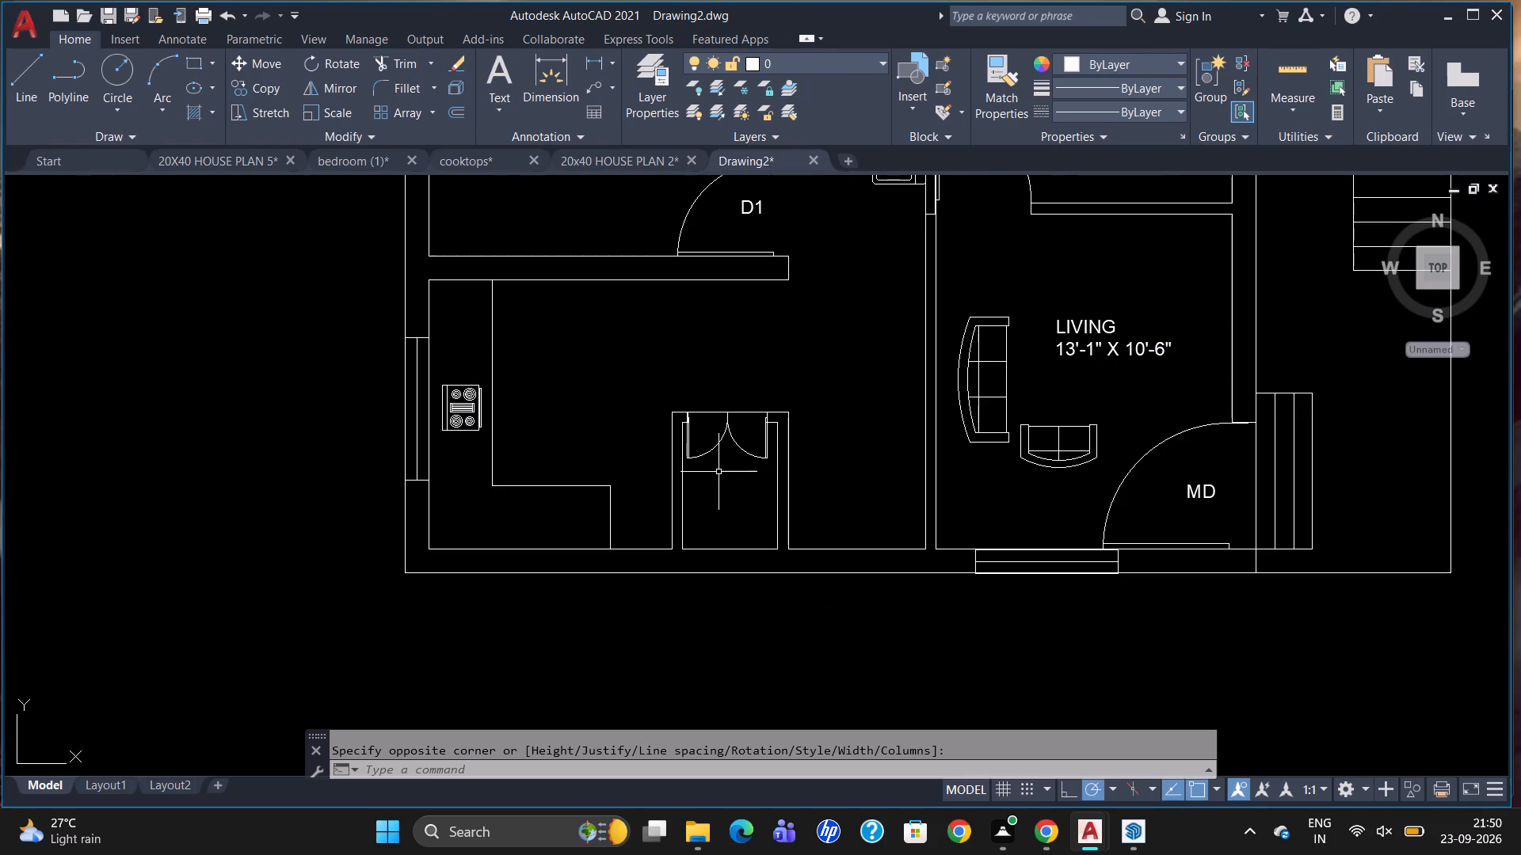
pyautogui.press('t')
pyautogui.press('Return')
pyautogui.scroll(1, 715, 472)
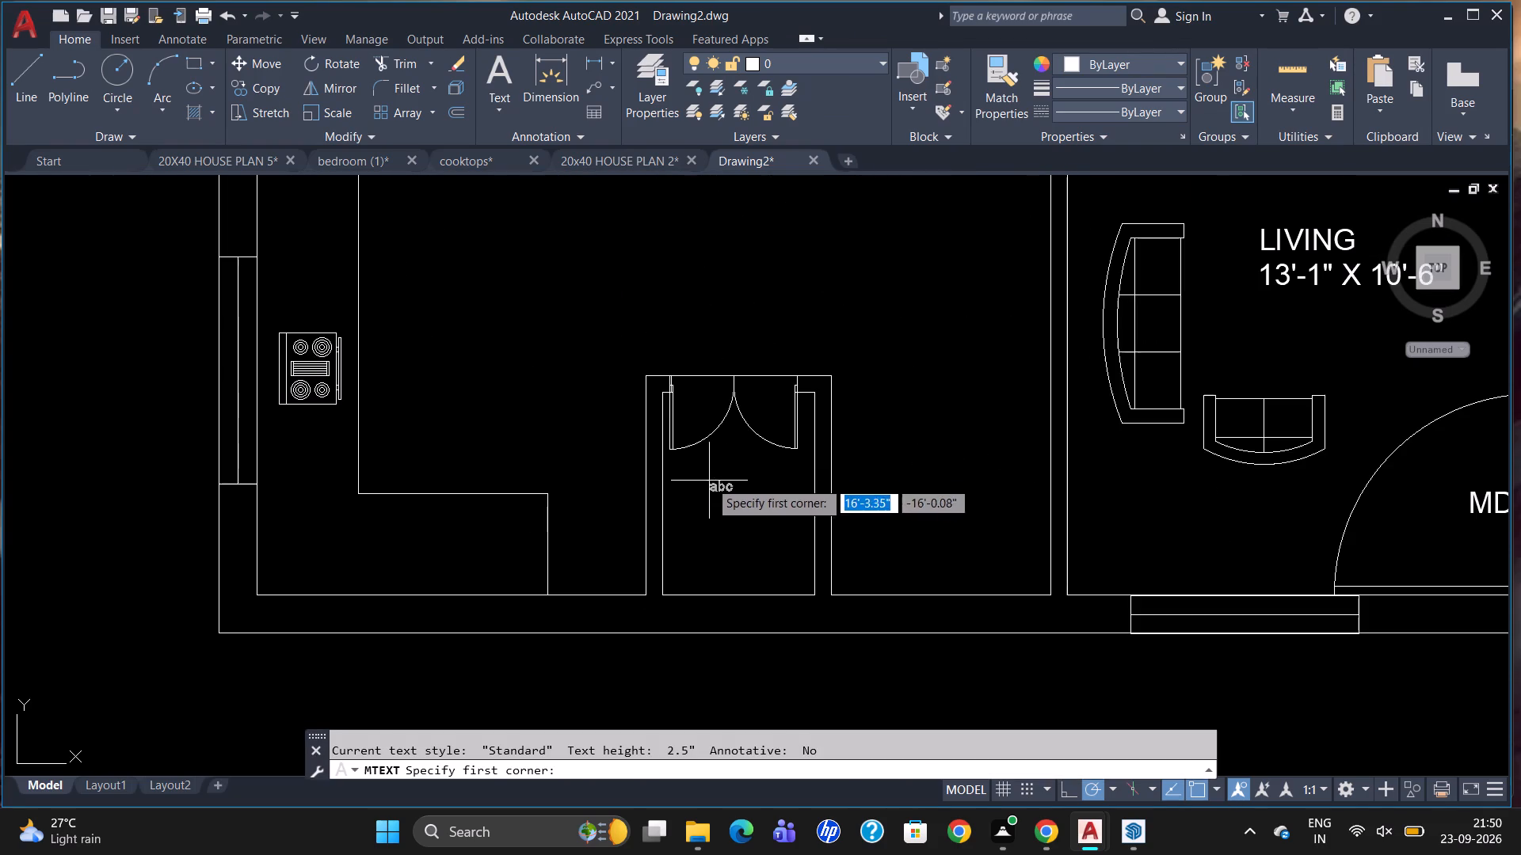
pyautogui.moveTo(696, 490); pyautogui.dragTo(702, 537)
pyautogui.click(799, 560)
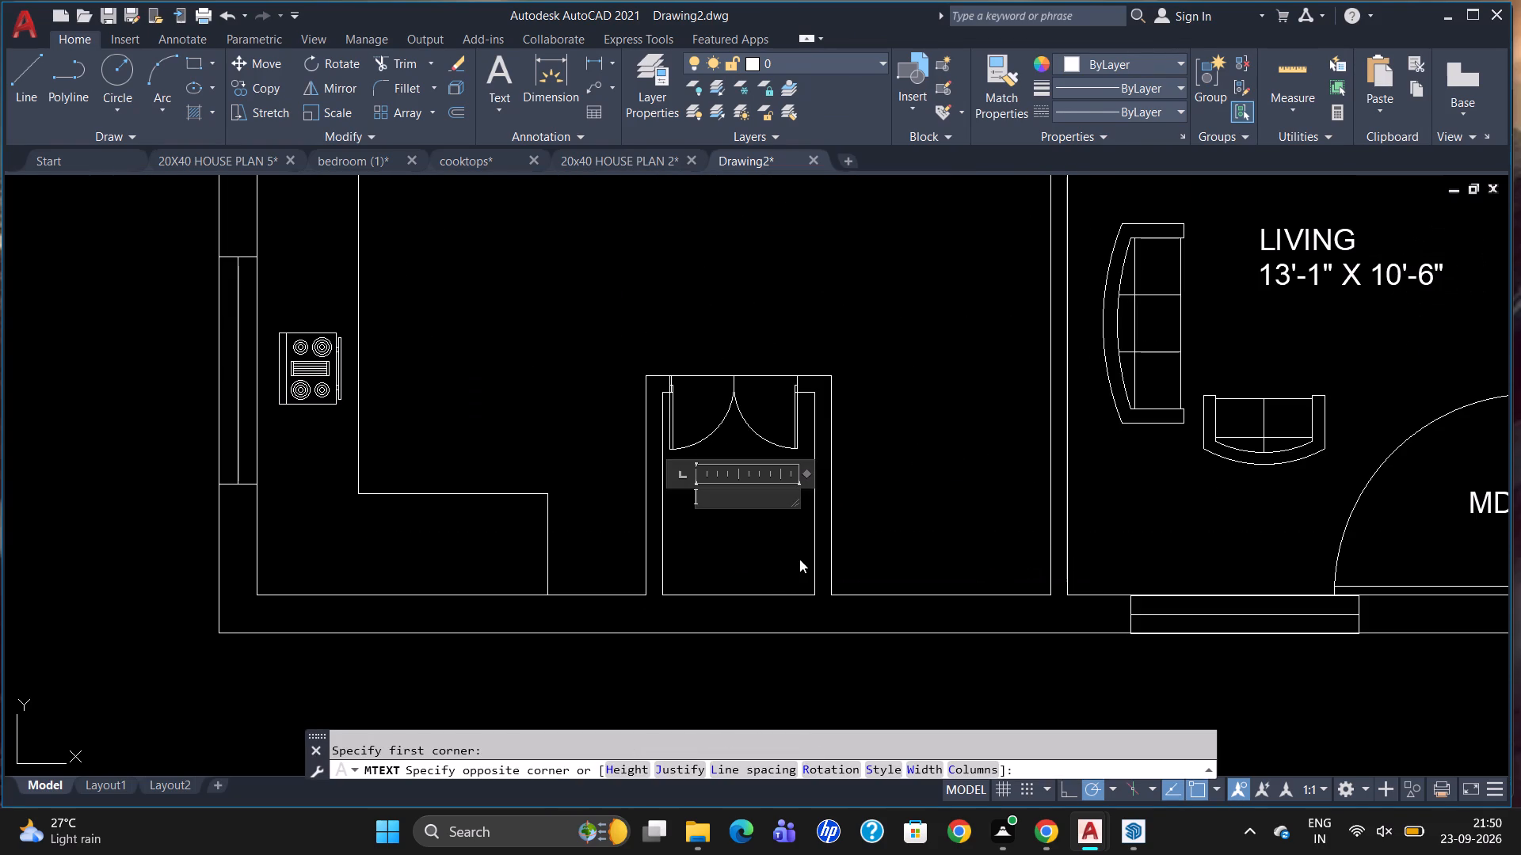
pyautogui.click(234, 89)
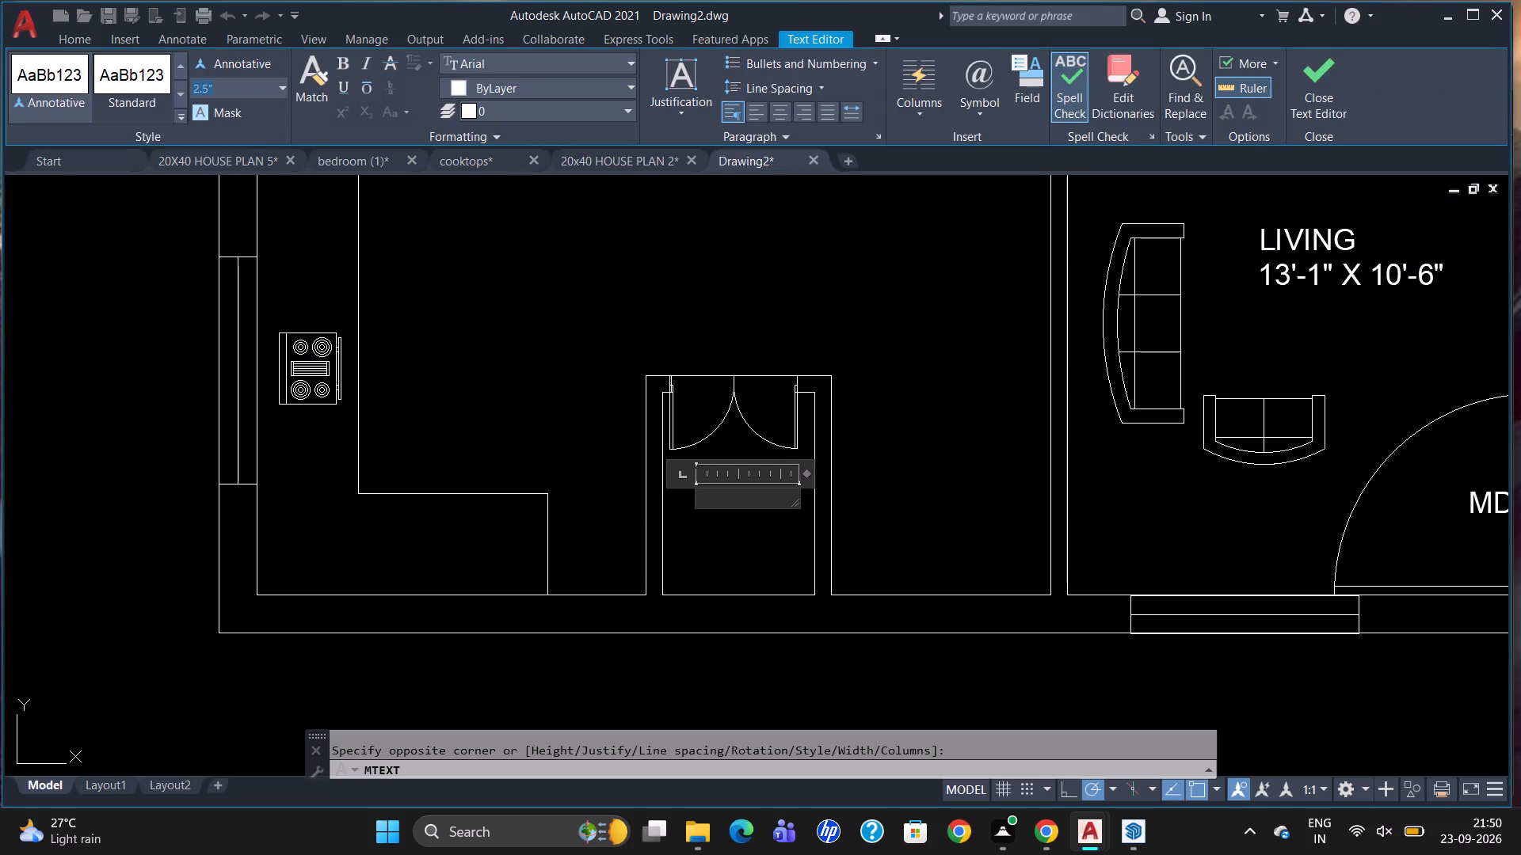
pyautogui.press('BackSpace')
pyautogui.press('5')
pyautogui.press('Return')
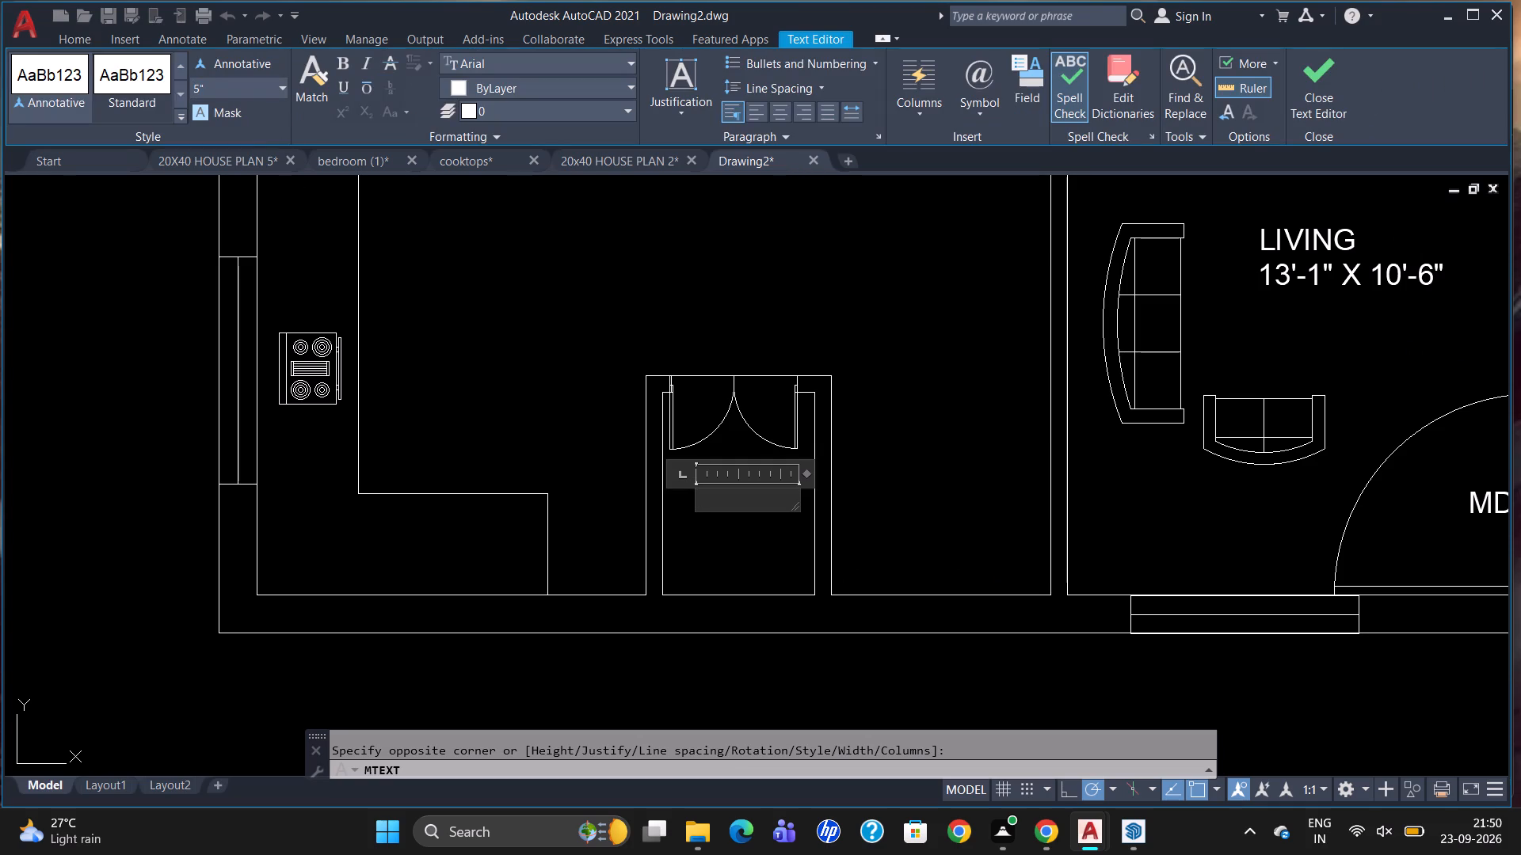
pyautogui.write('POOJA')
pyautogui.press('Return')
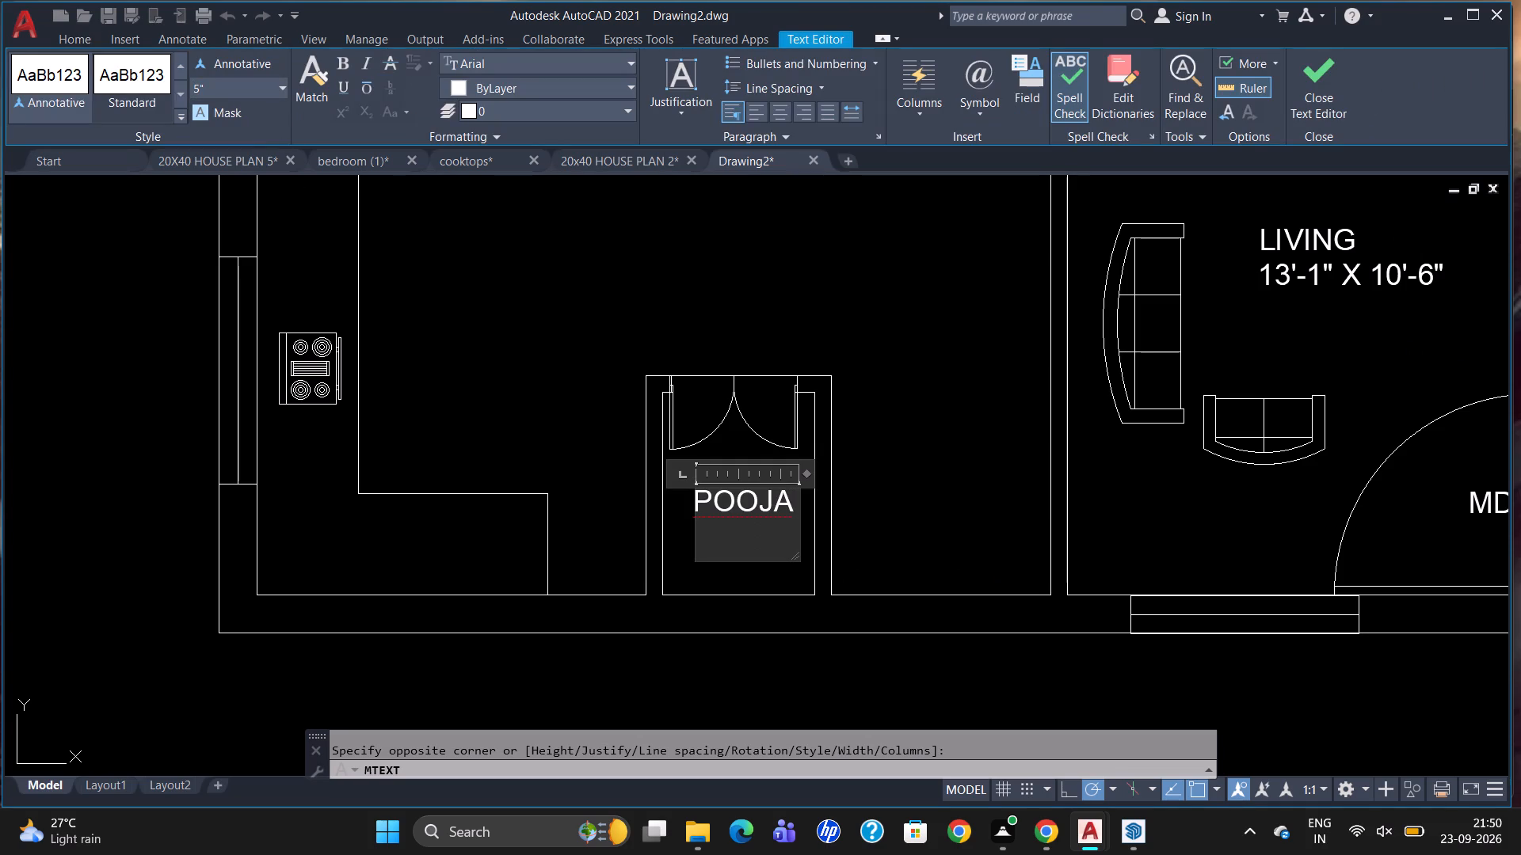
pyautogui.write('3\'-0" X')
pyautogui.press('space')
pyautogui.write("4'-0")
pyautogui.hotkey('shift', '"')
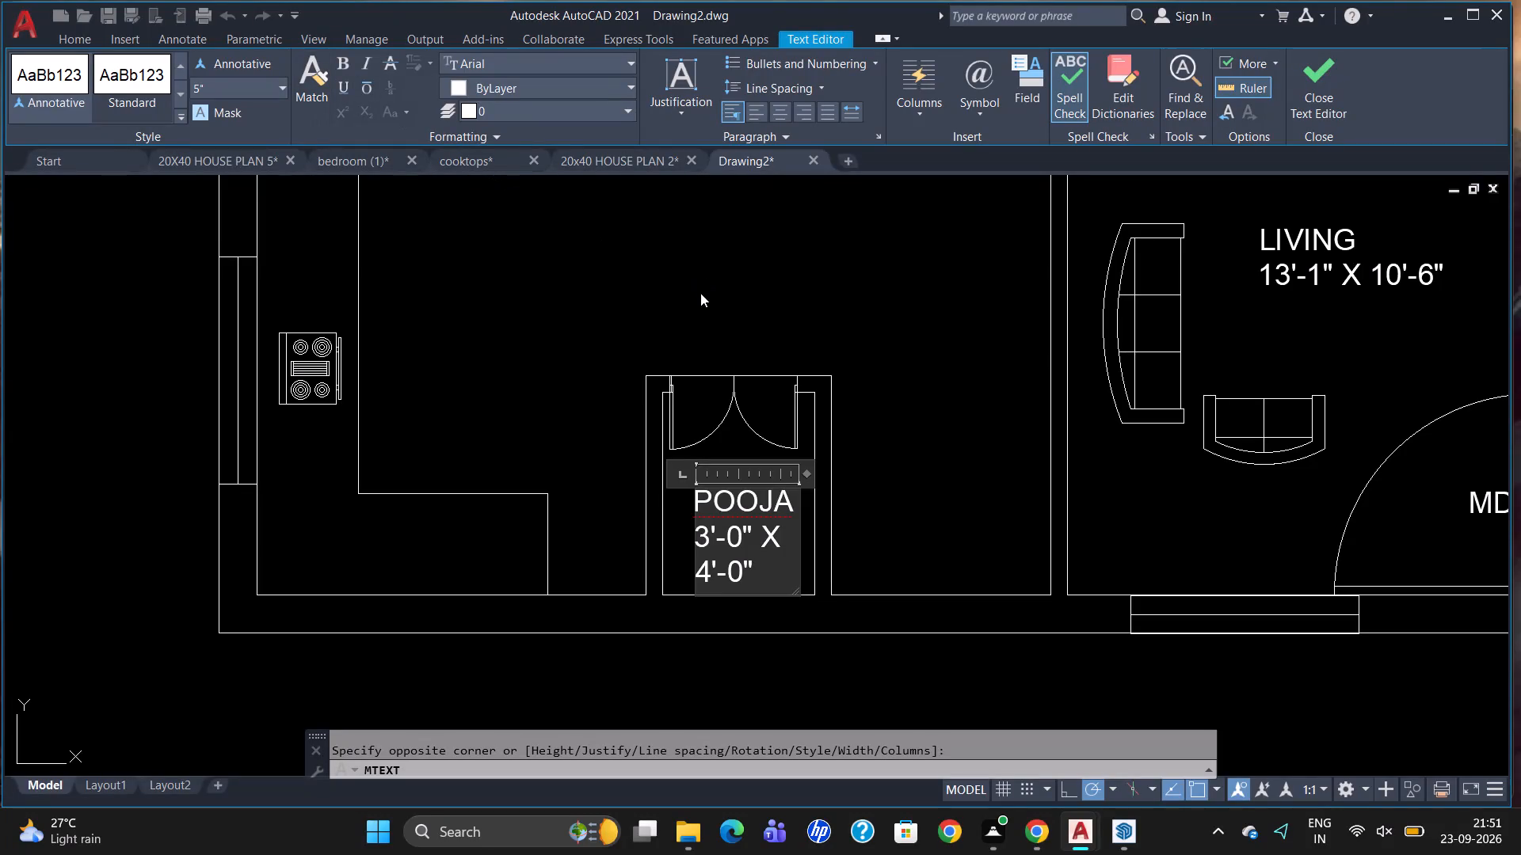
pyautogui.click(639, 349)
# Add a 5" high multiline text label "KITCHEN" with "8'-8" X 8'-6"" on a second line, beside the cooking counter.
pyautogui.scroll(-1, 689, 354)
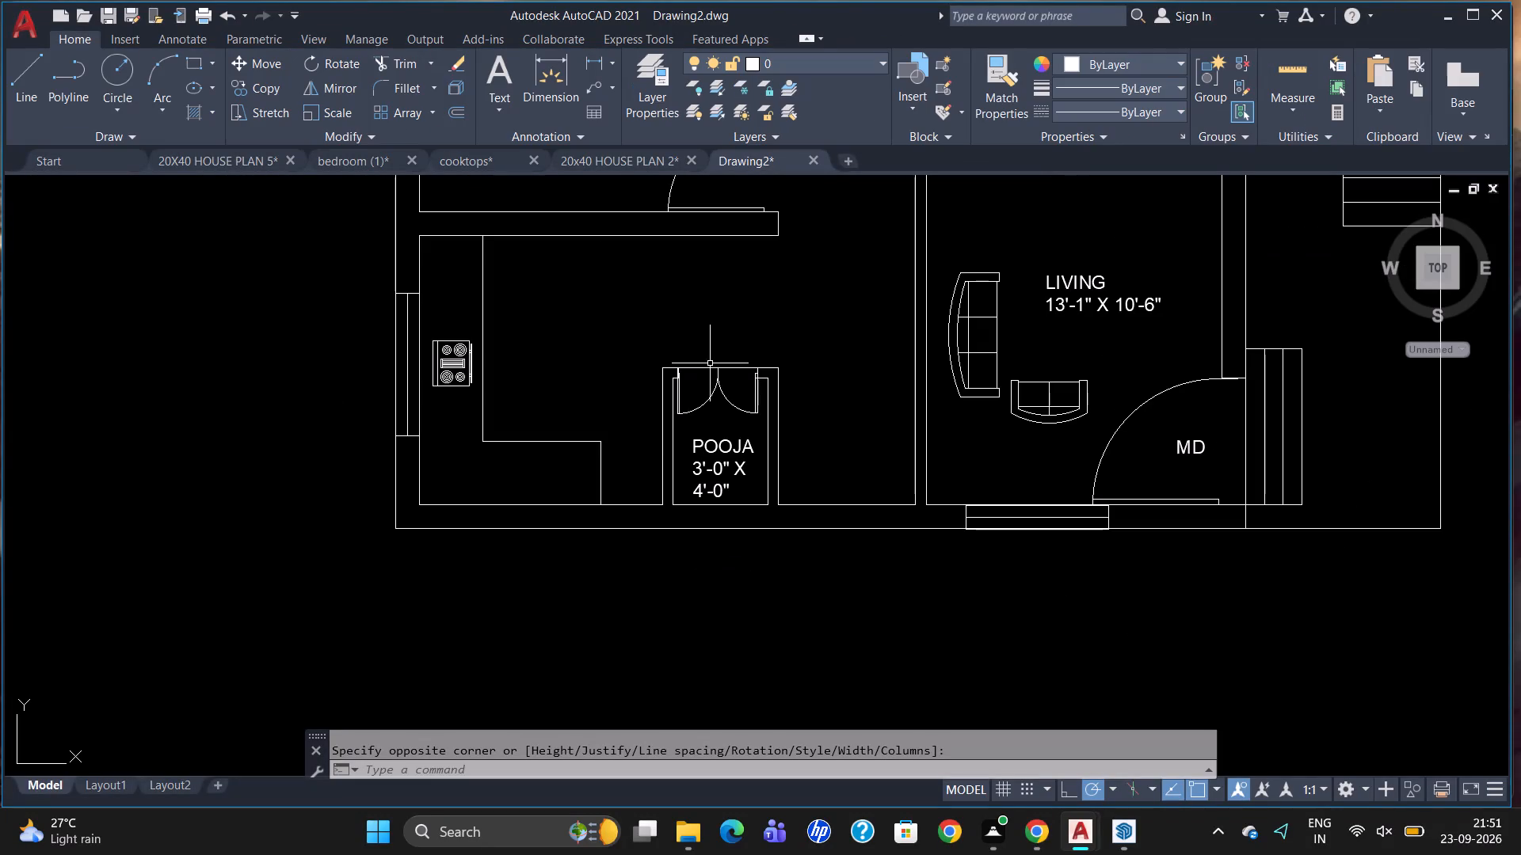
pyautogui.scroll(-1, 593, 394)
pyautogui.scroll(1, 524, 327)
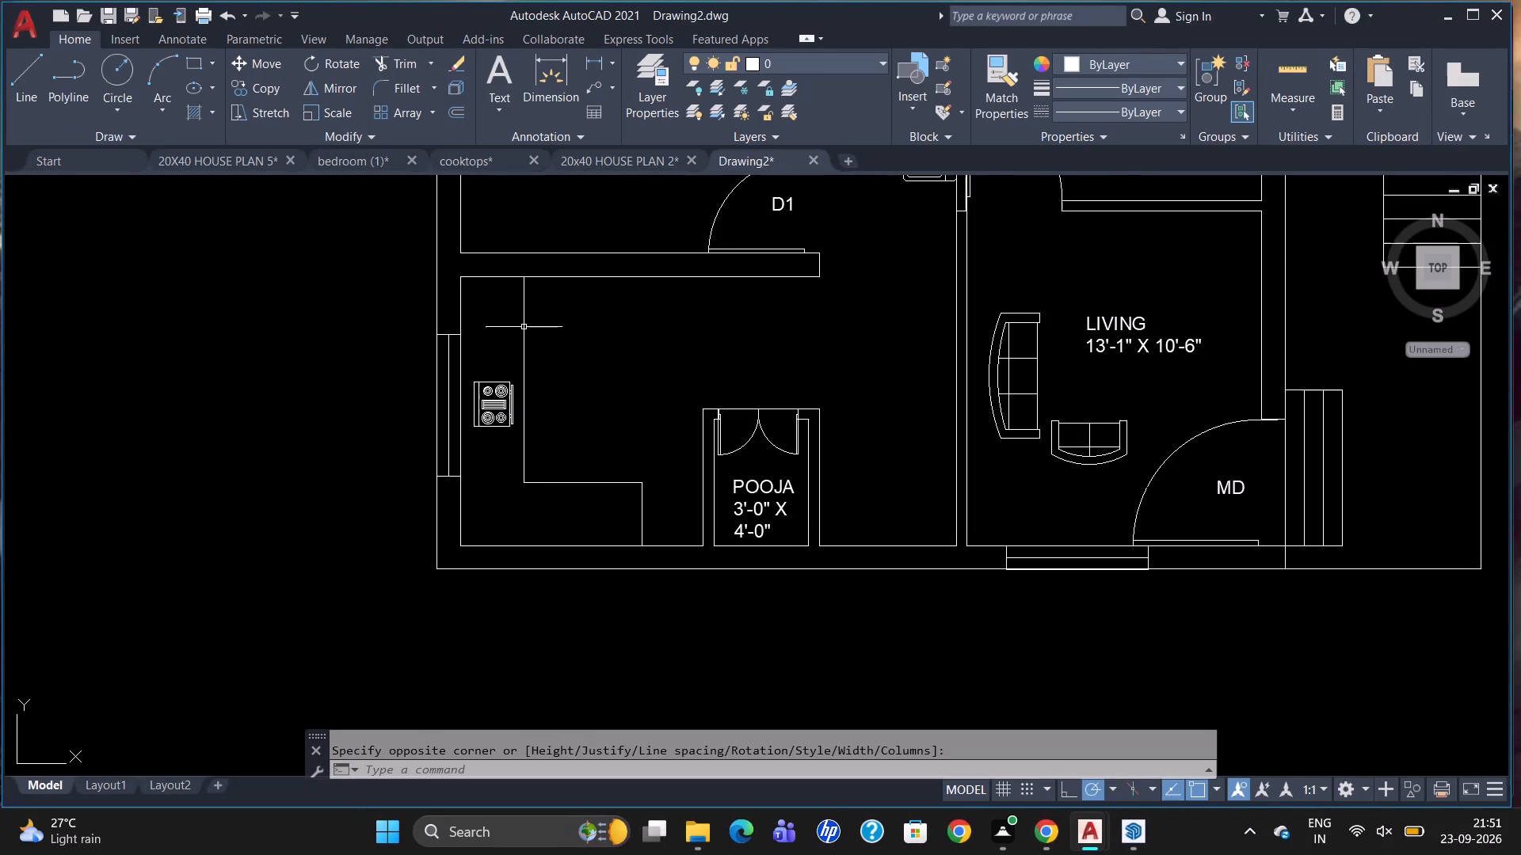
pyautogui.press('t')
pyautogui.press('Return')
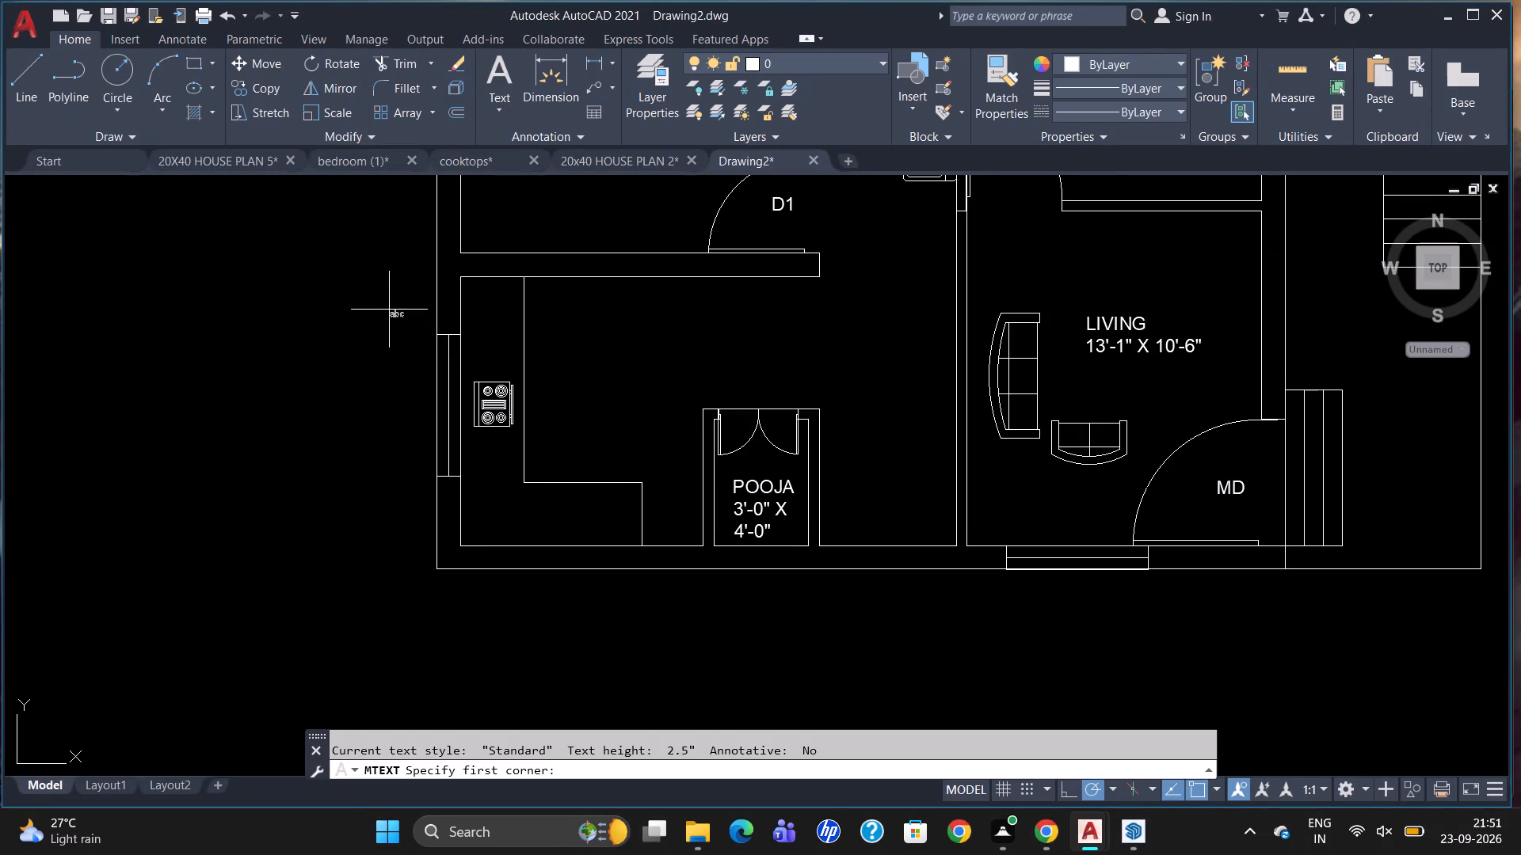
pyautogui.click(566, 337)
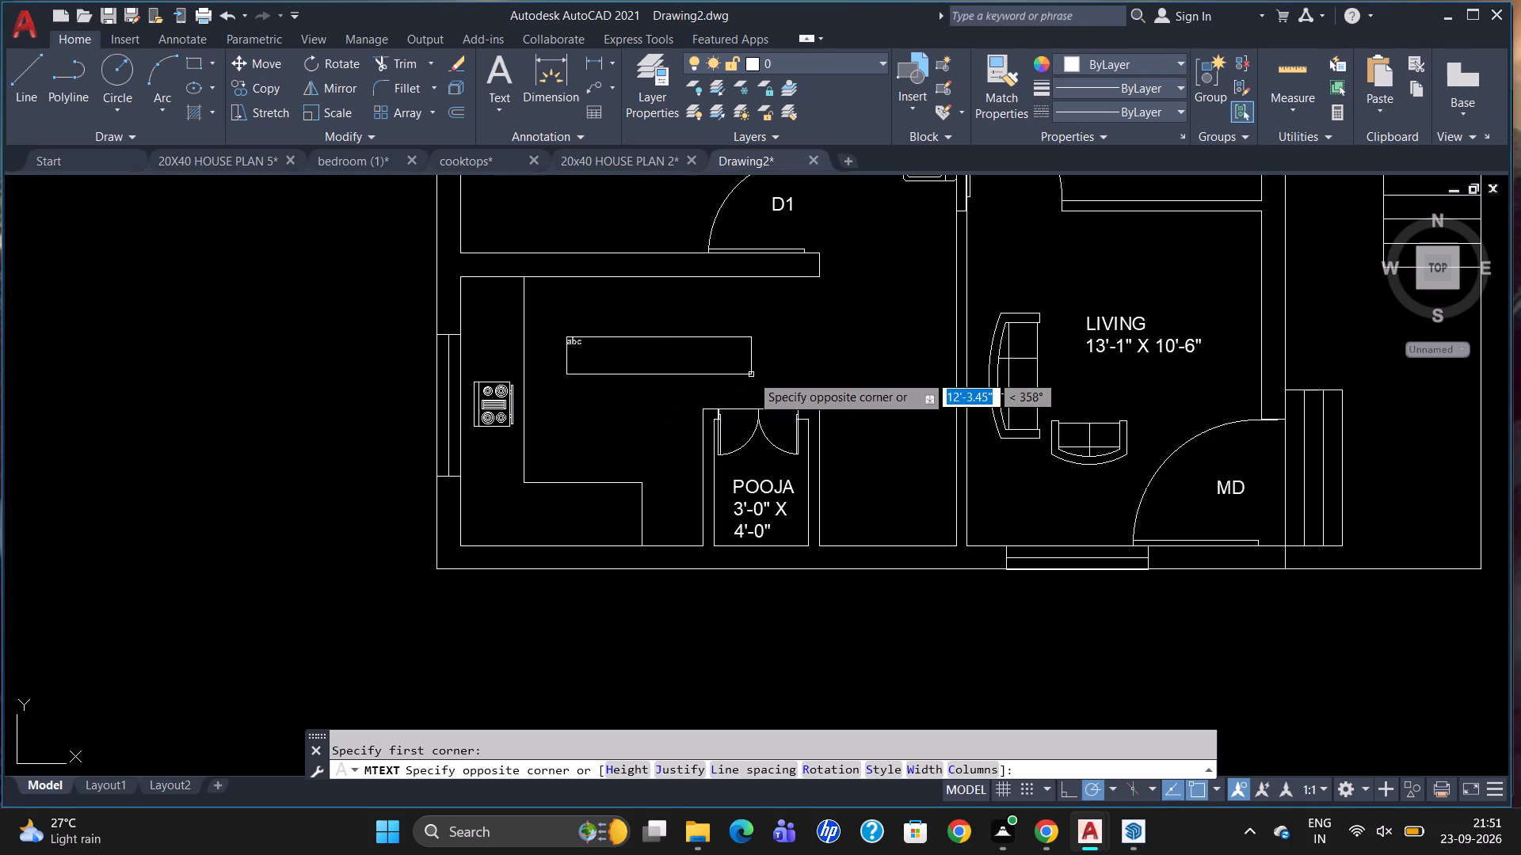
pyautogui.click(751, 374)
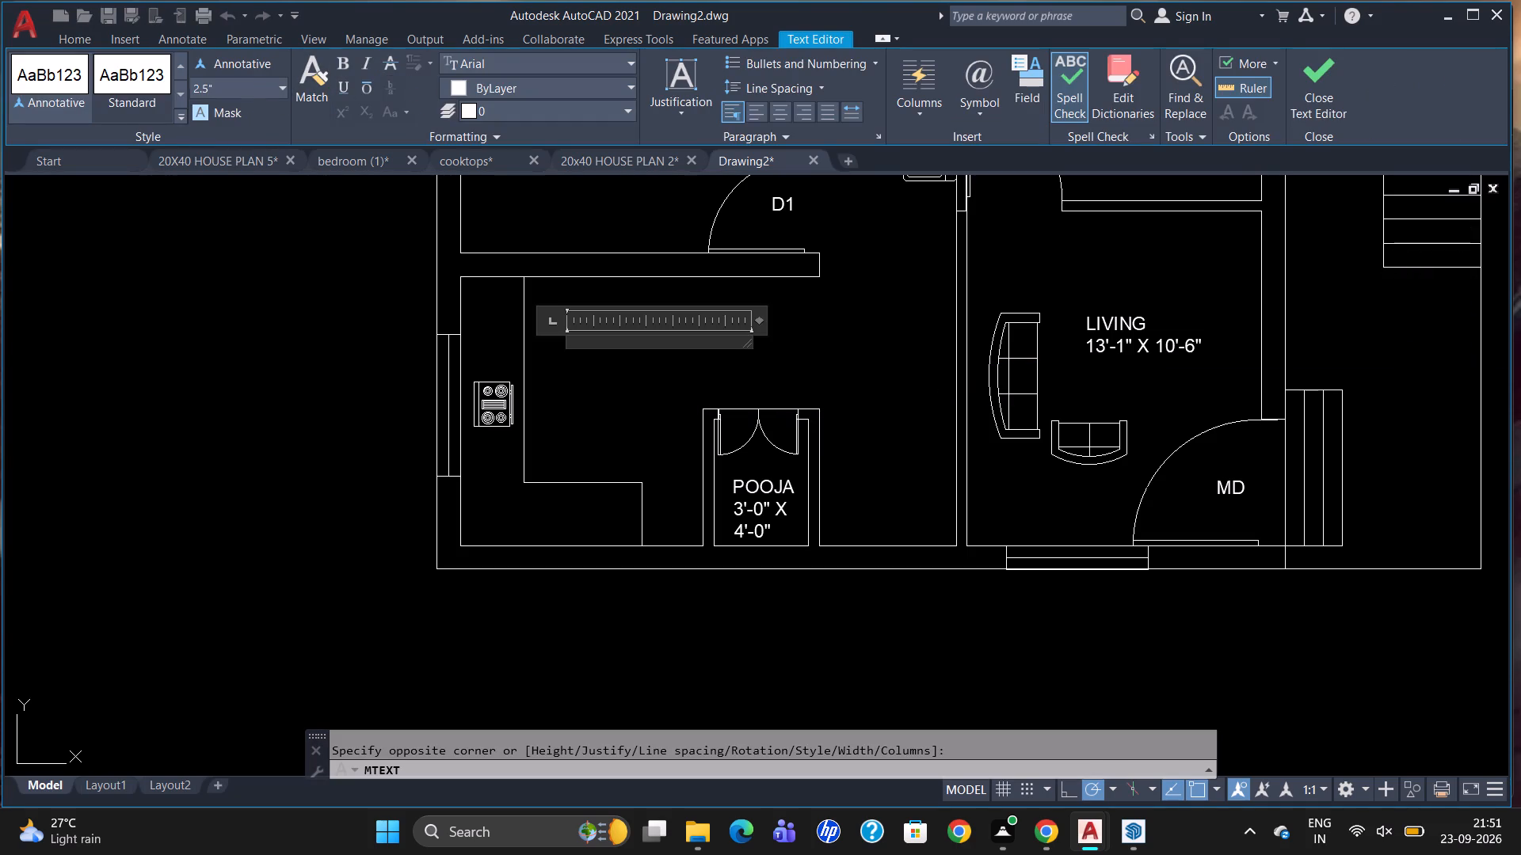
pyautogui.click(248, 77)
pyautogui.press('BackSpace')
pyautogui.press('5')
pyautogui.press('Return')
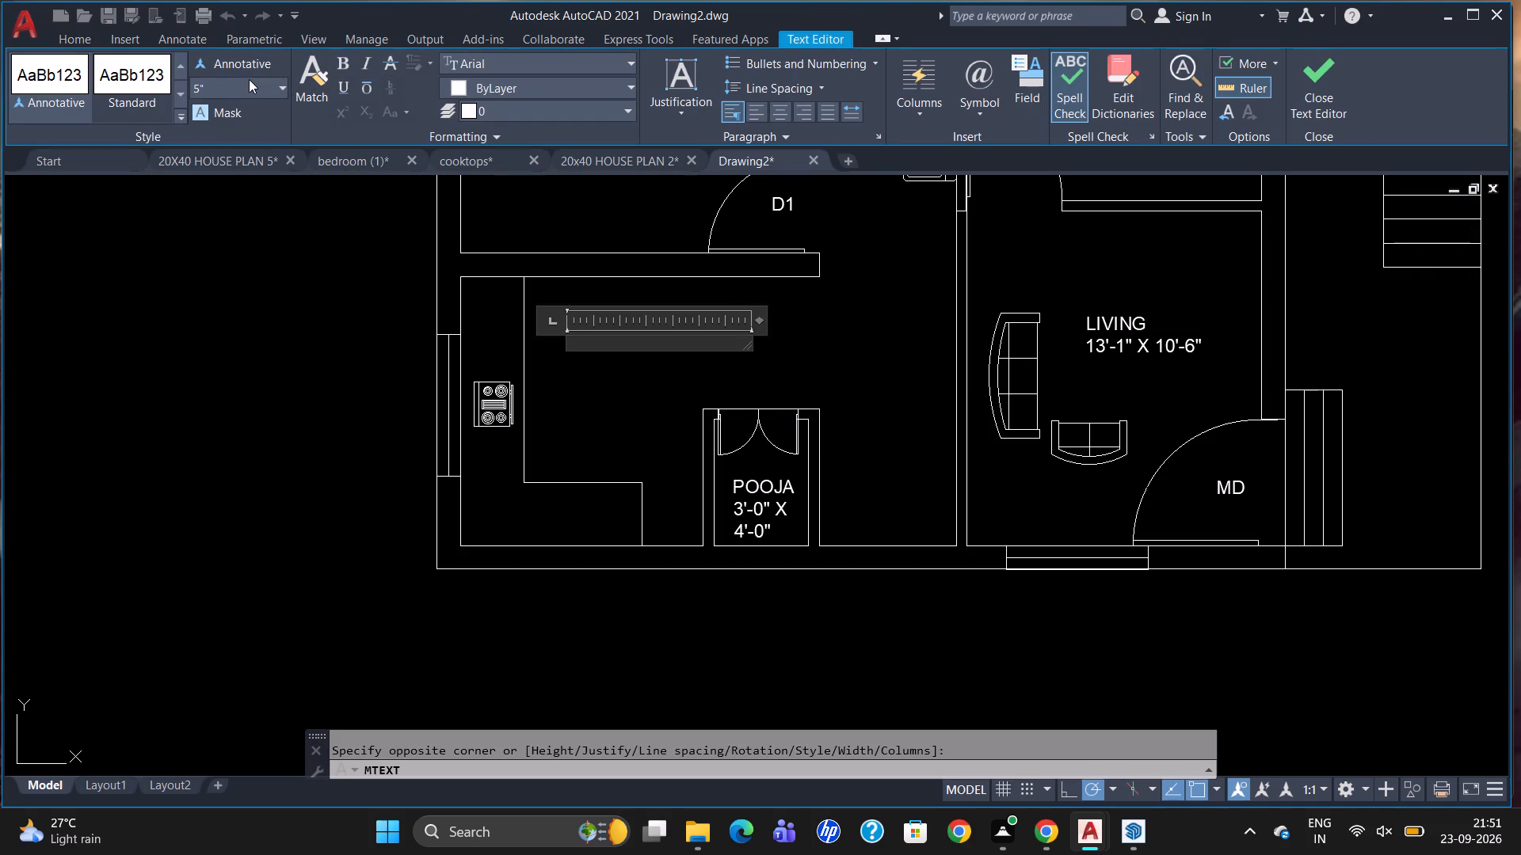
pyautogui.write('KITCHEN')
pyautogui.press('Return')
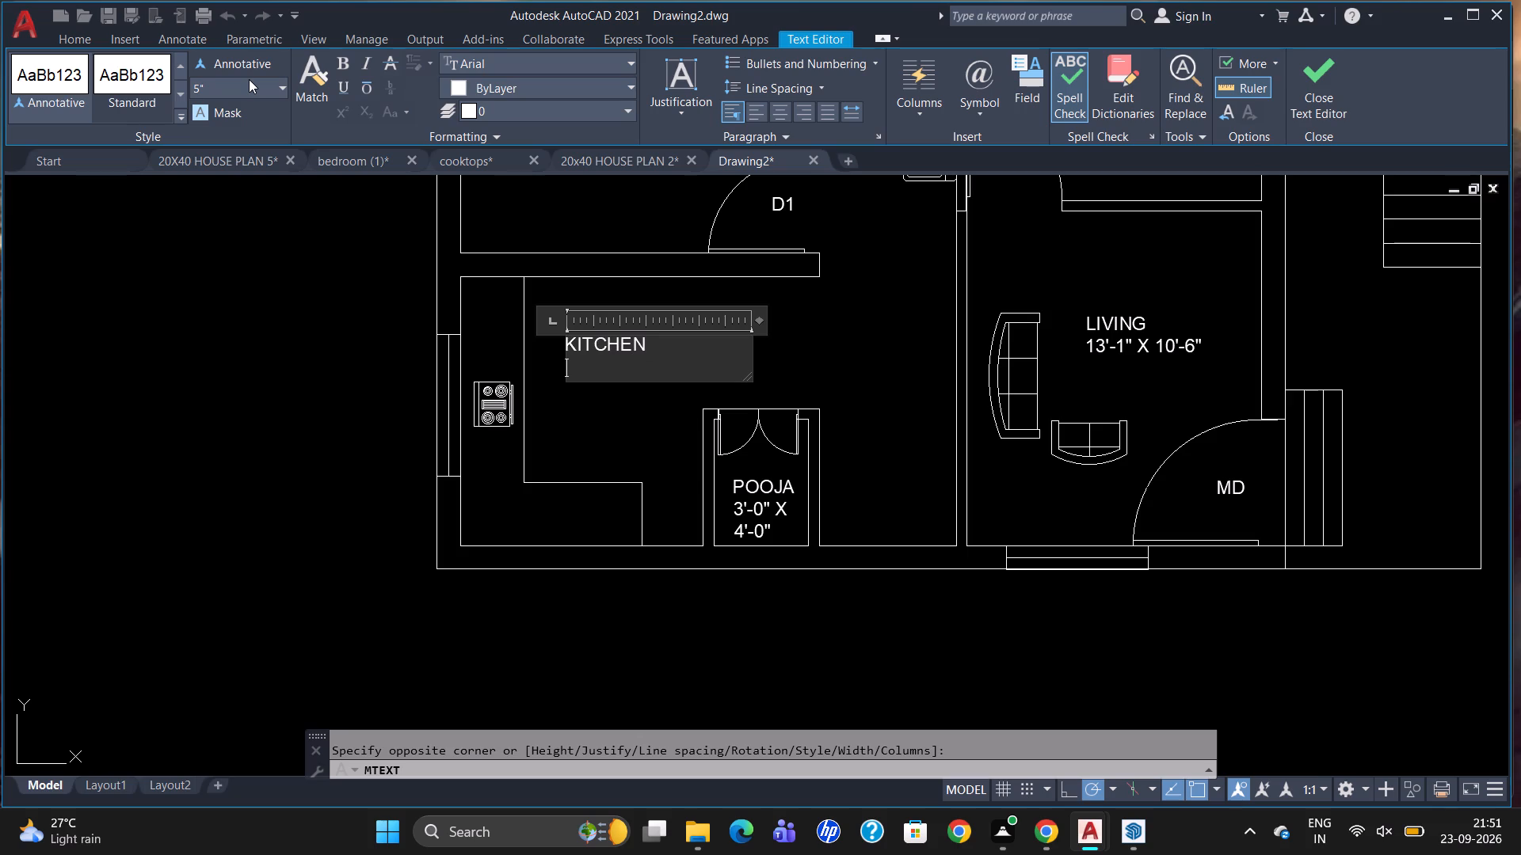
pyautogui.write("8'-8")
pyautogui.write('" X')
pyautogui.press('space')
pyautogui.write("8'-")
pyautogui.write('6"')
pyautogui.click(552, 387)
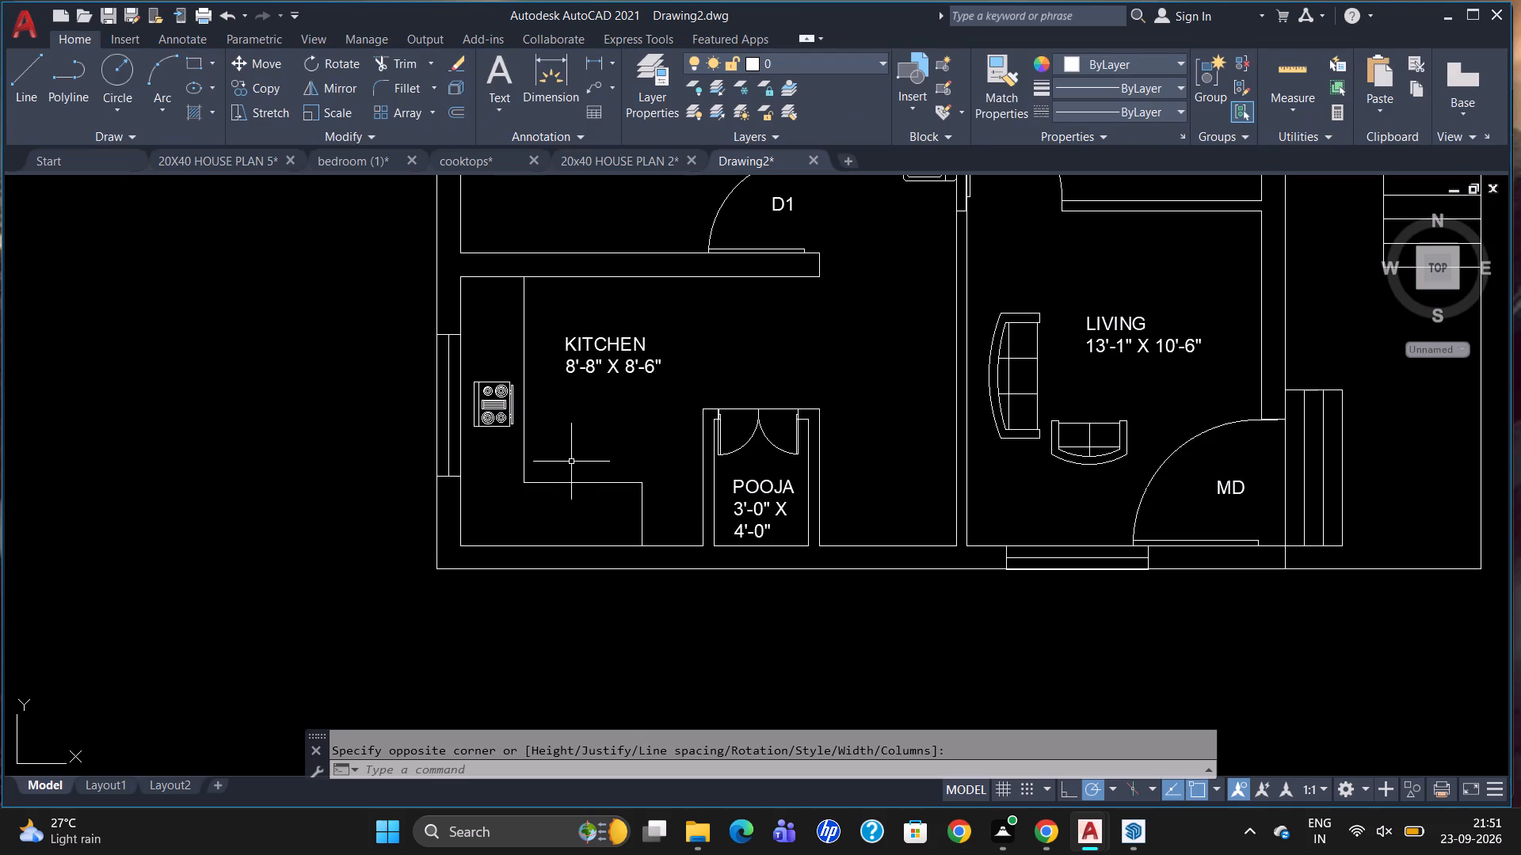
# Add a vertical linear dimension between the pooja room's outer corner beside its doors and the wall separating kitchen and master bedroom.
pyautogui.scroll(-1, 582, 474)
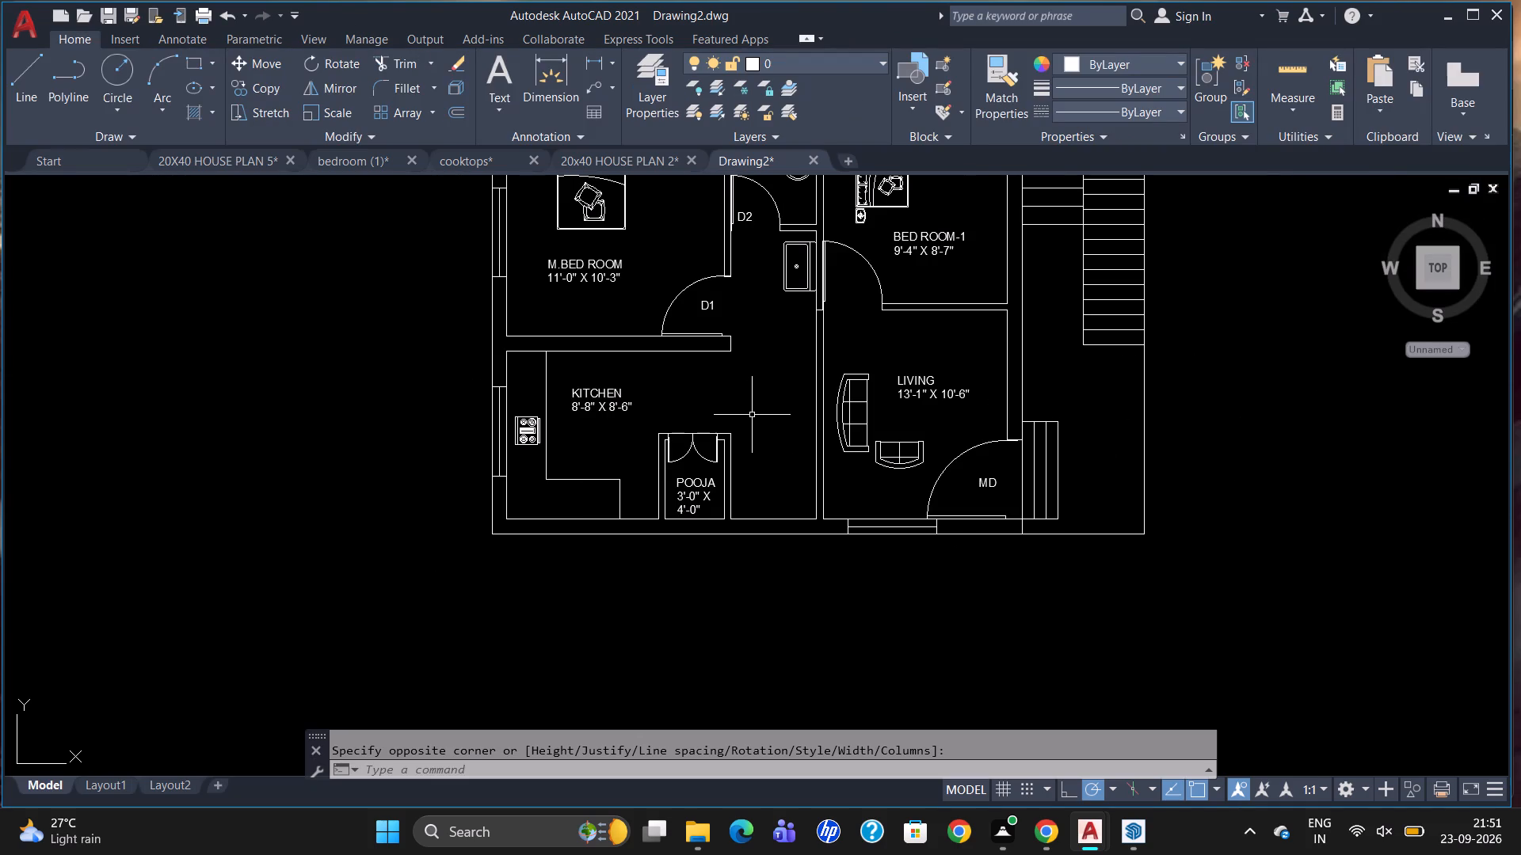
pyautogui.write('DLI')
pyautogui.press('Return')
pyautogui.scroll(1, 753, 403)
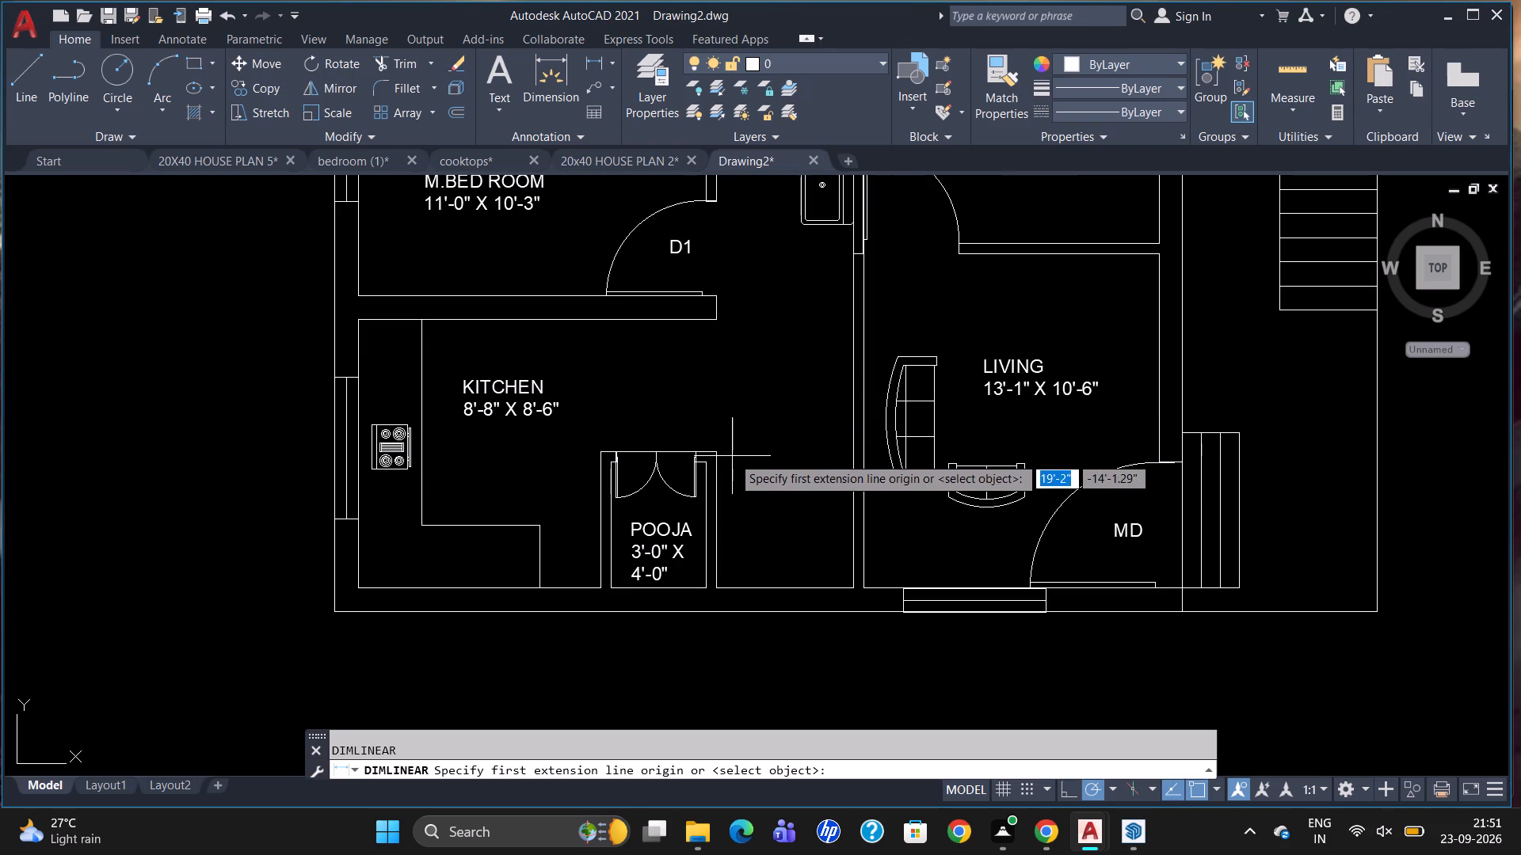
pyautogui.moveTo(719, 448); pyautogui.dragTo(719, 440)
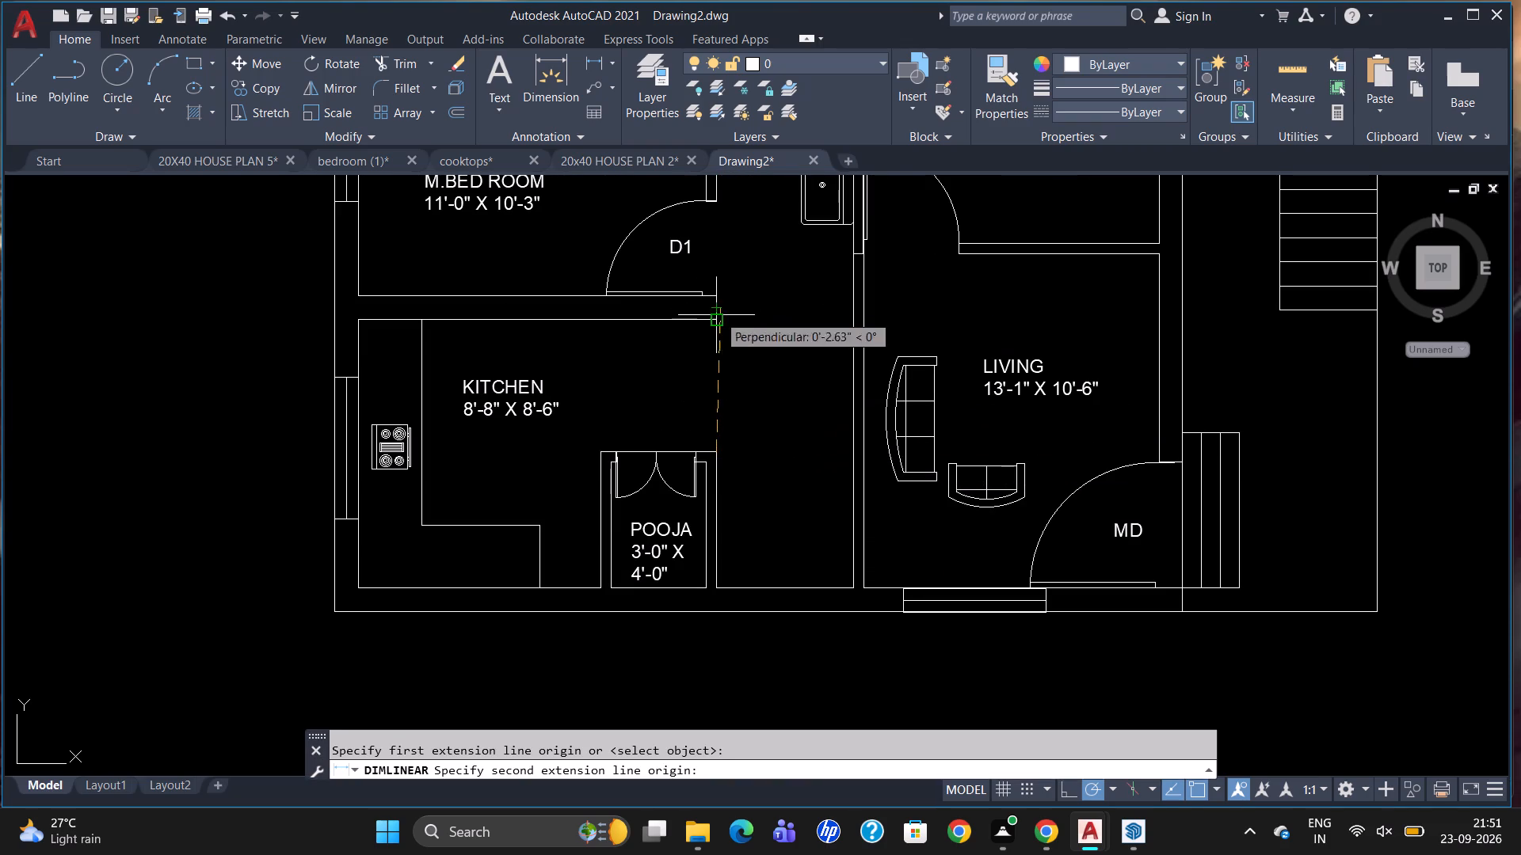
pyautogui.click(713, 314)
pyautogui.click(719, 349)
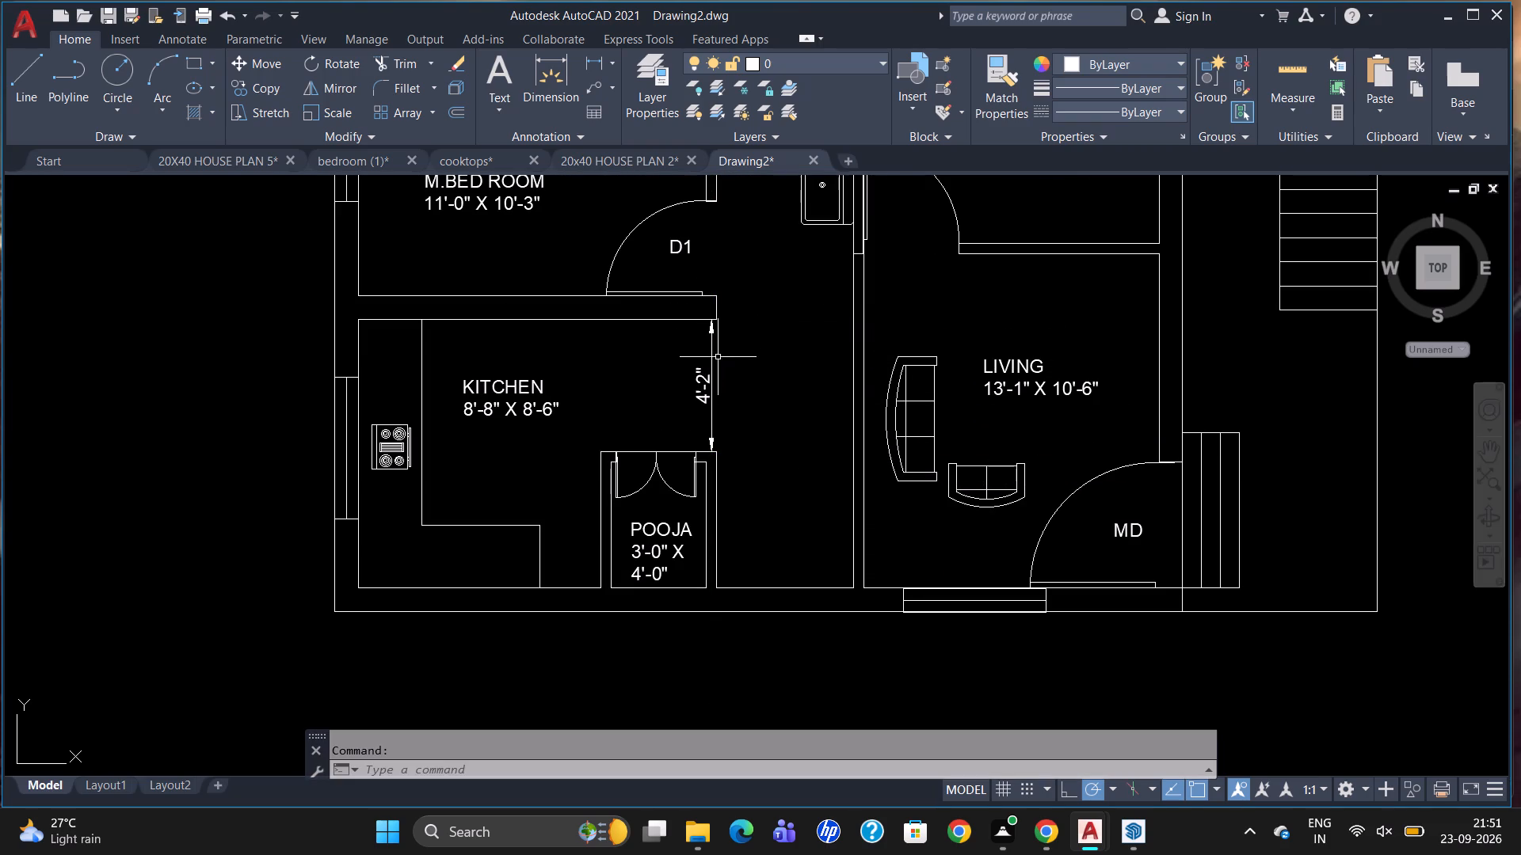
# Add a horizontal linear dimension across the kitchen from the pooja room wall to the inner face of the outer side wall.
pyautogui.scroll(-1, 758, 332)
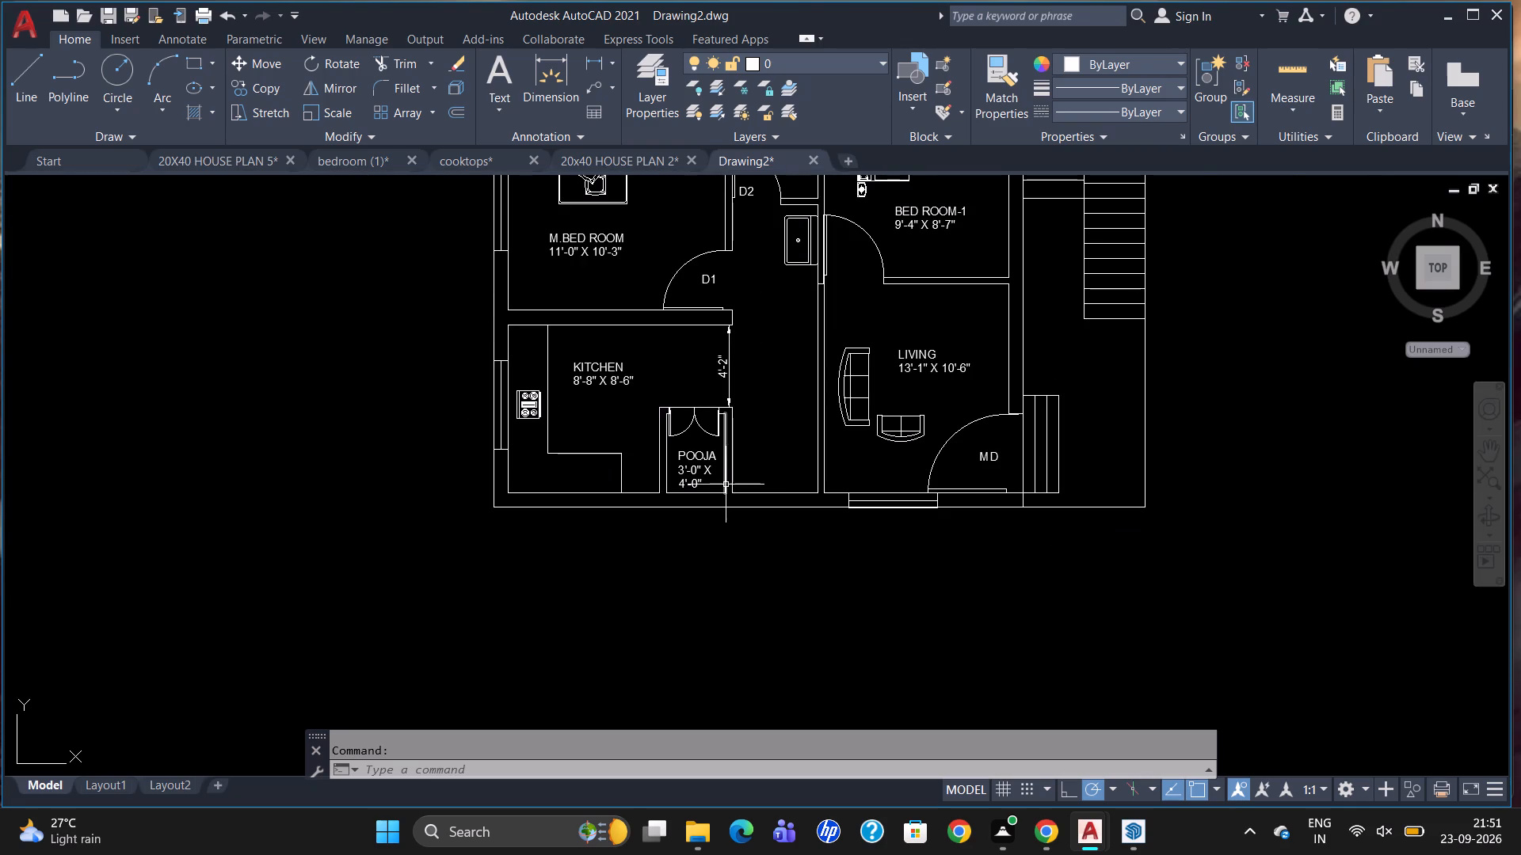
pyautogui.scroll(1, 722, 496)
pyautogui.press('d')
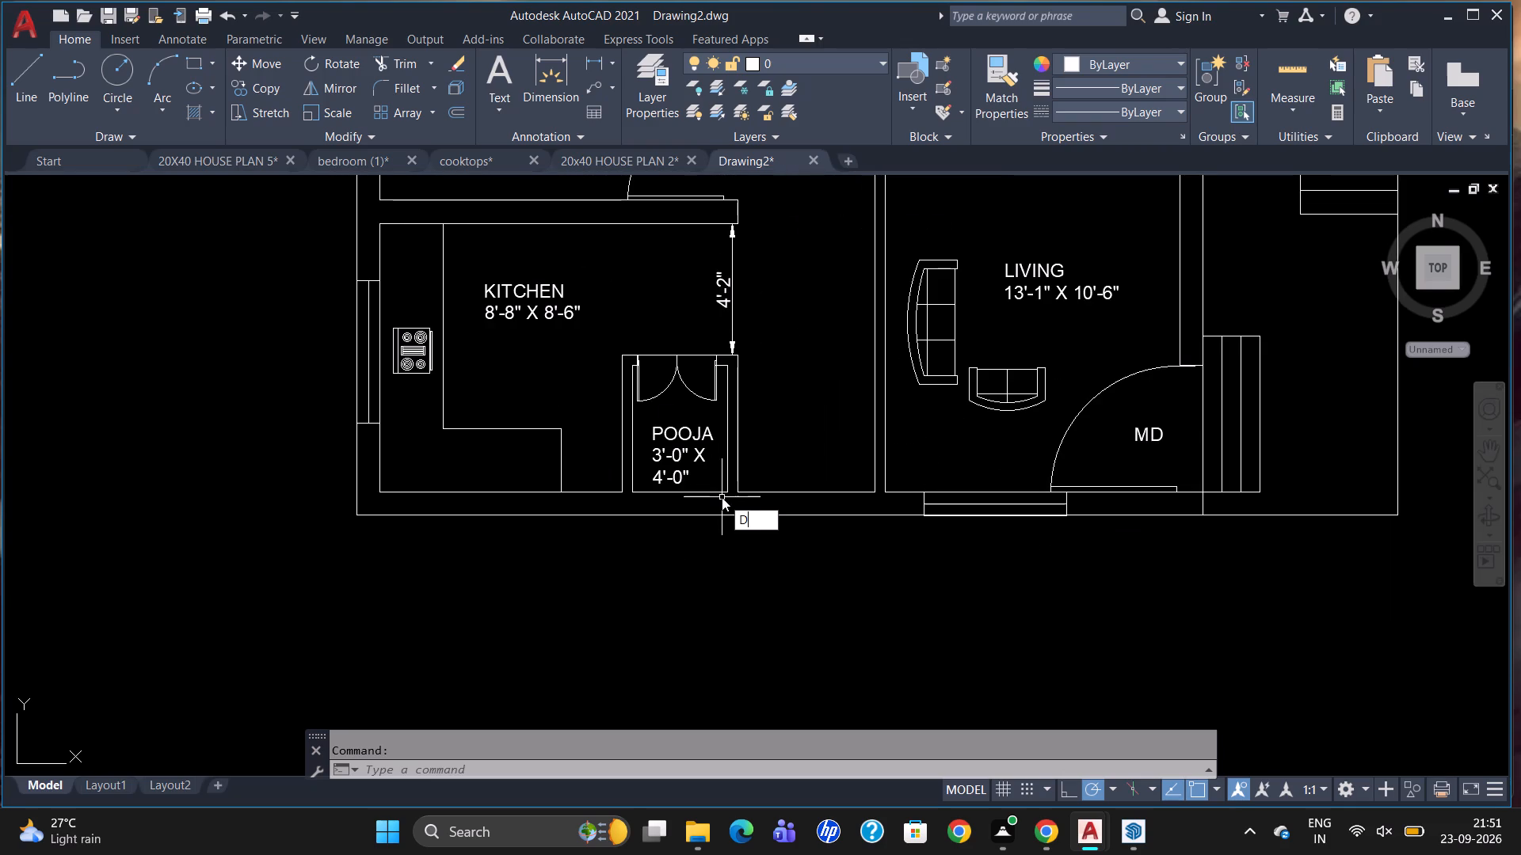
pyautogui.press('l')
pyautogui.press('i')
pyautogui.press('Return')
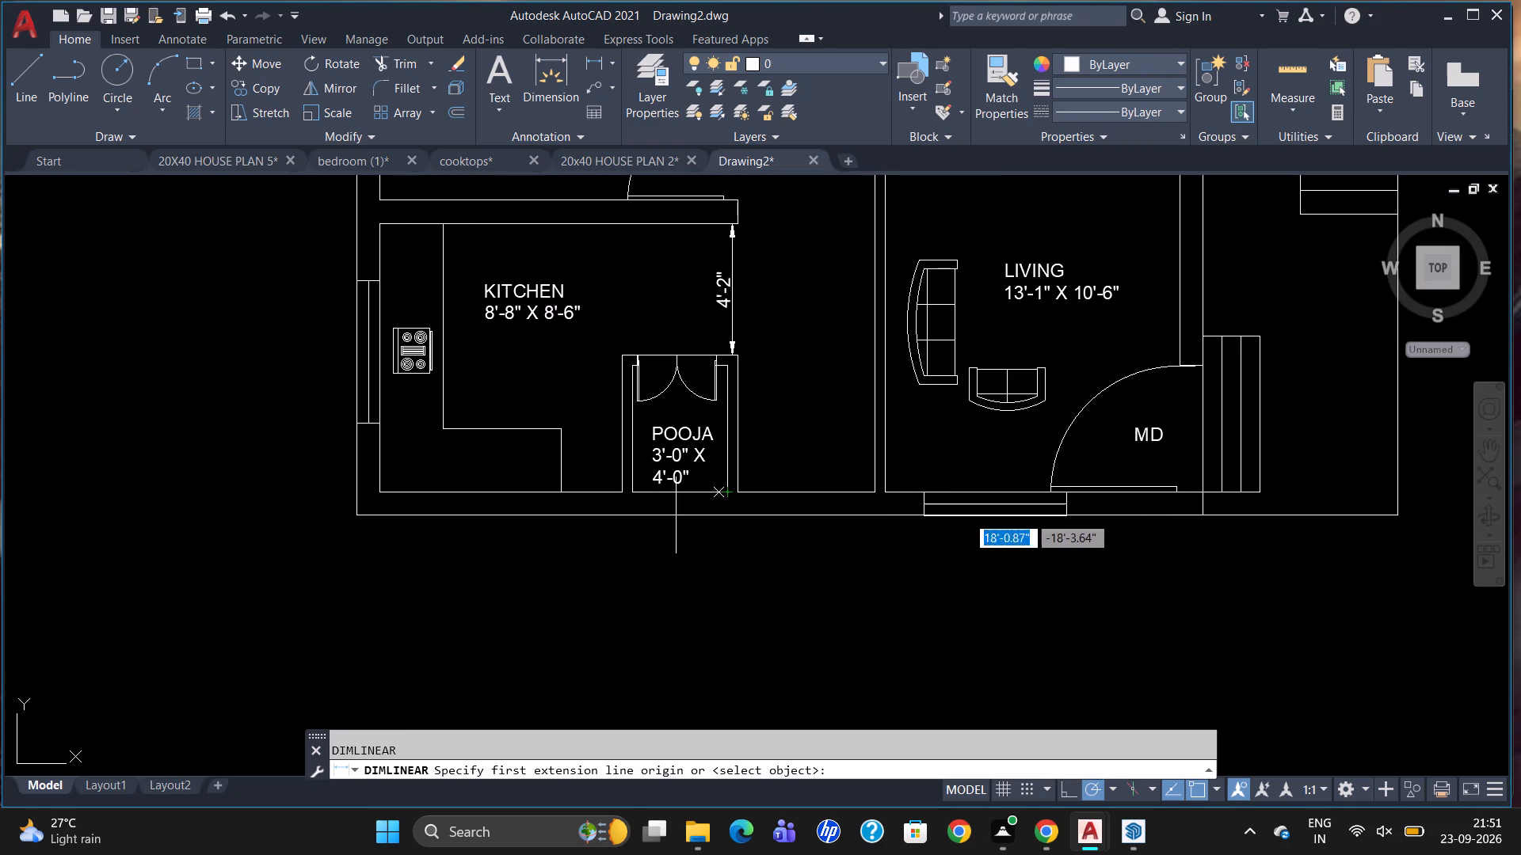
pyautogui.click(623, 489)
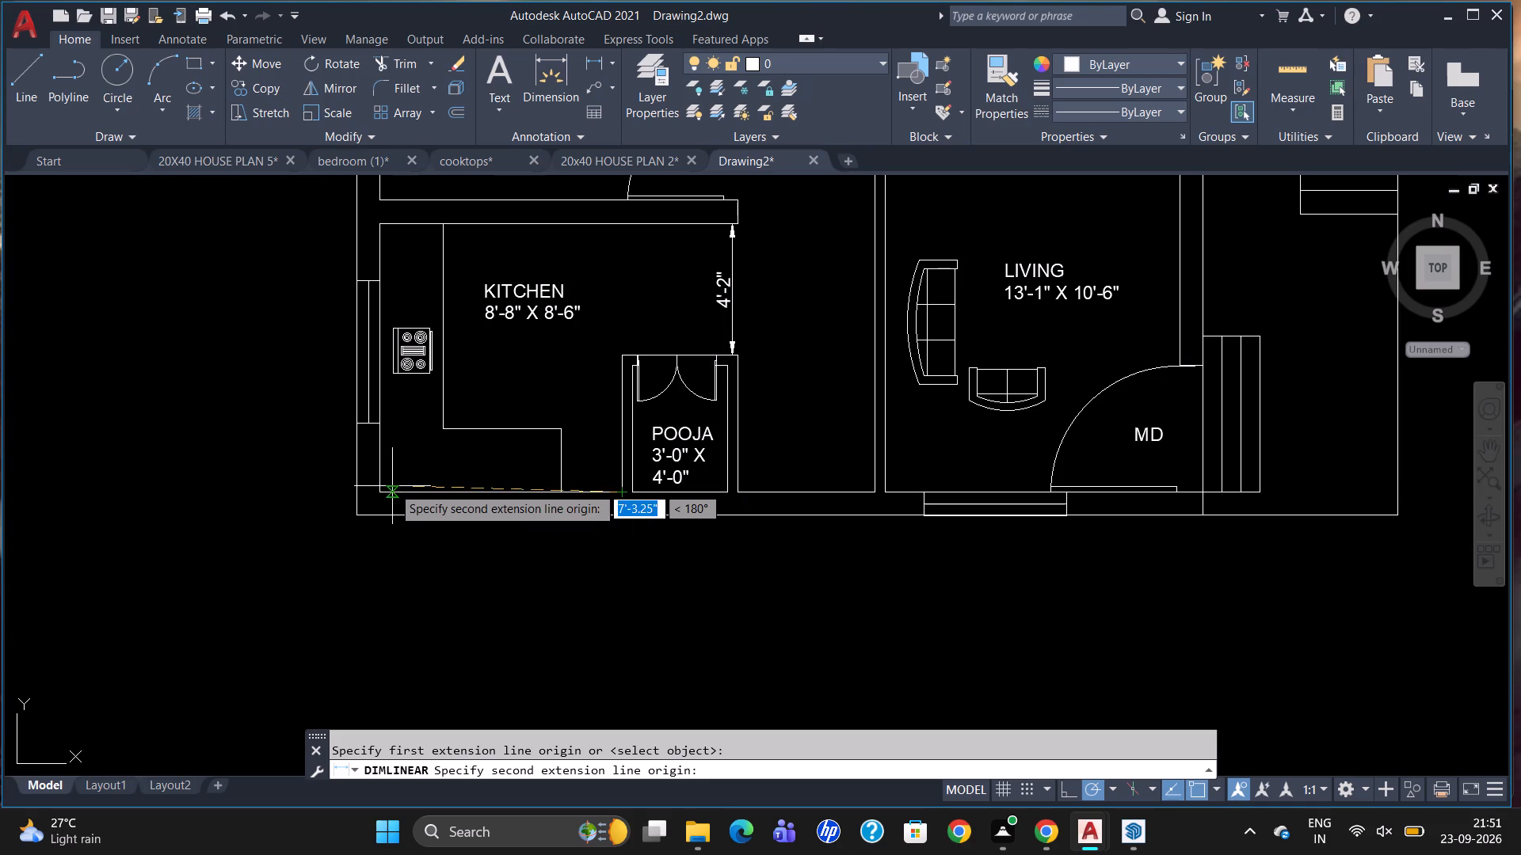
pyautogui.click(382, 482)
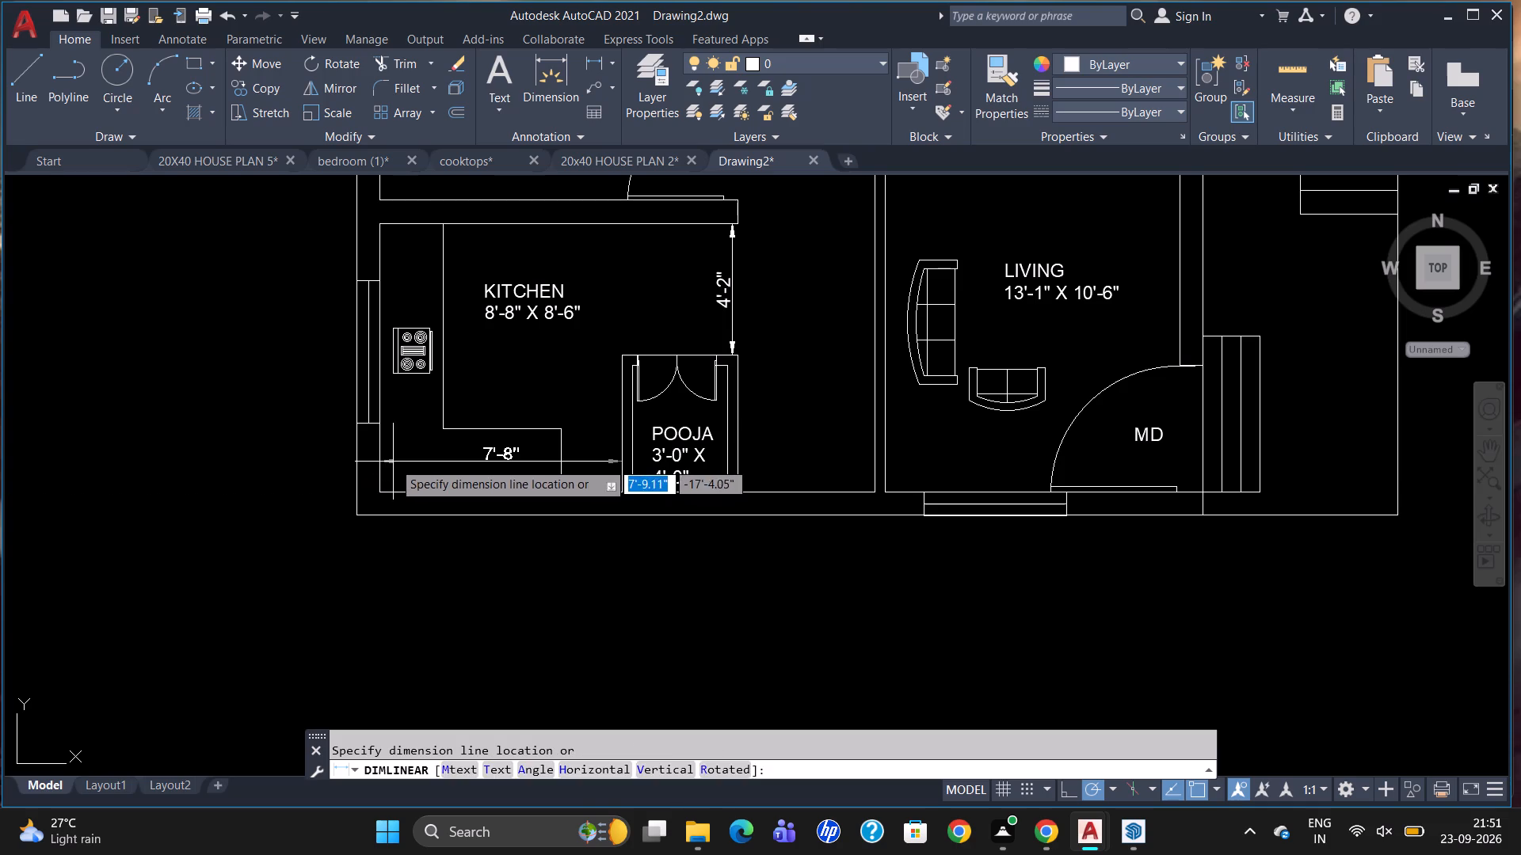
pyautogui.click(393, 461)
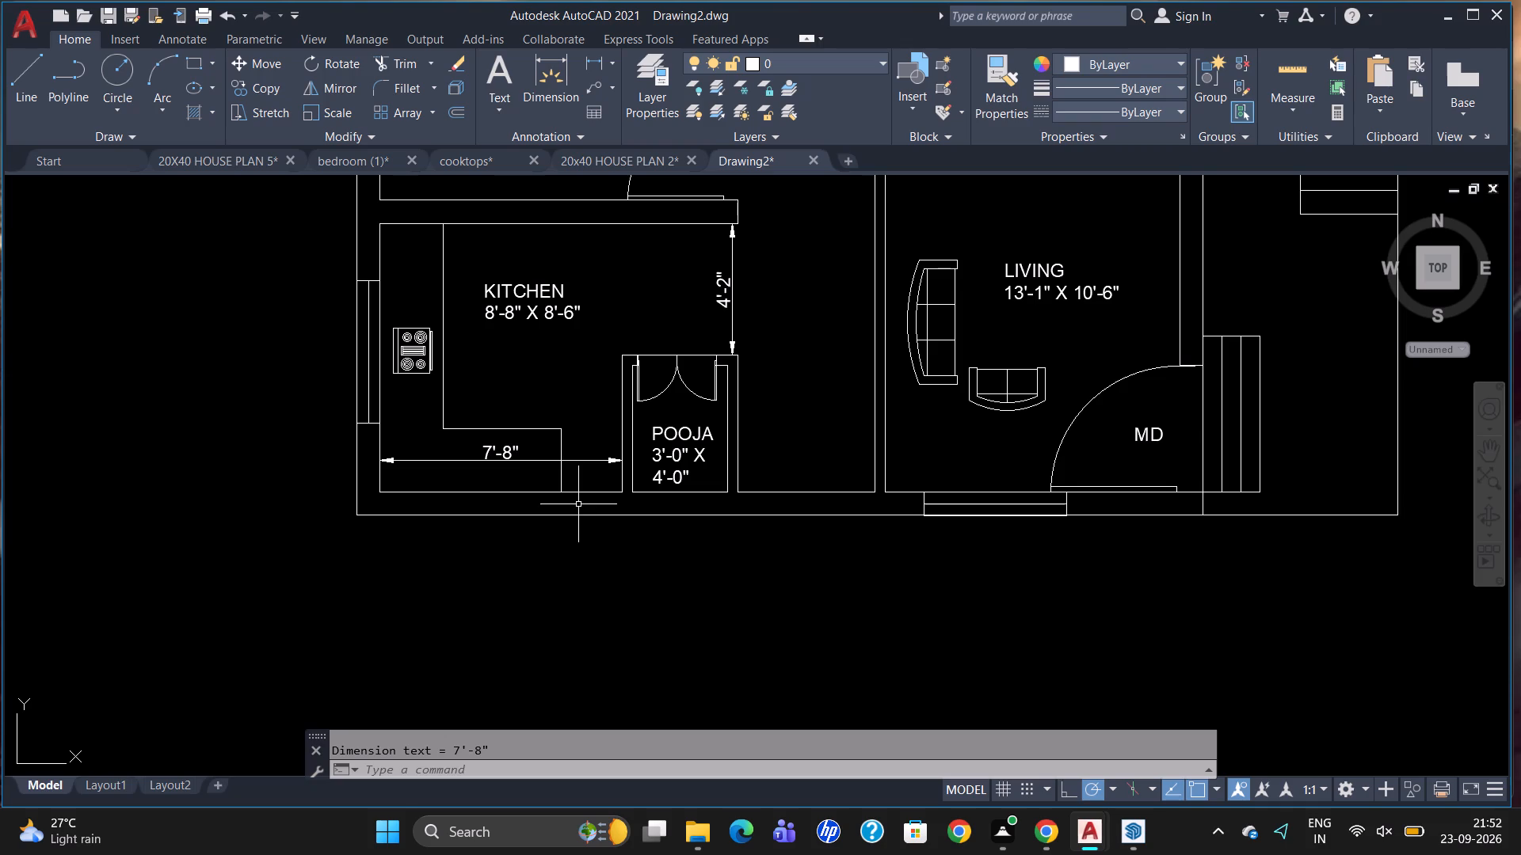
# Override the text of the kitchen's horizontal dimension with 8'-8".
pyautogui.doubleClick(510, 449)
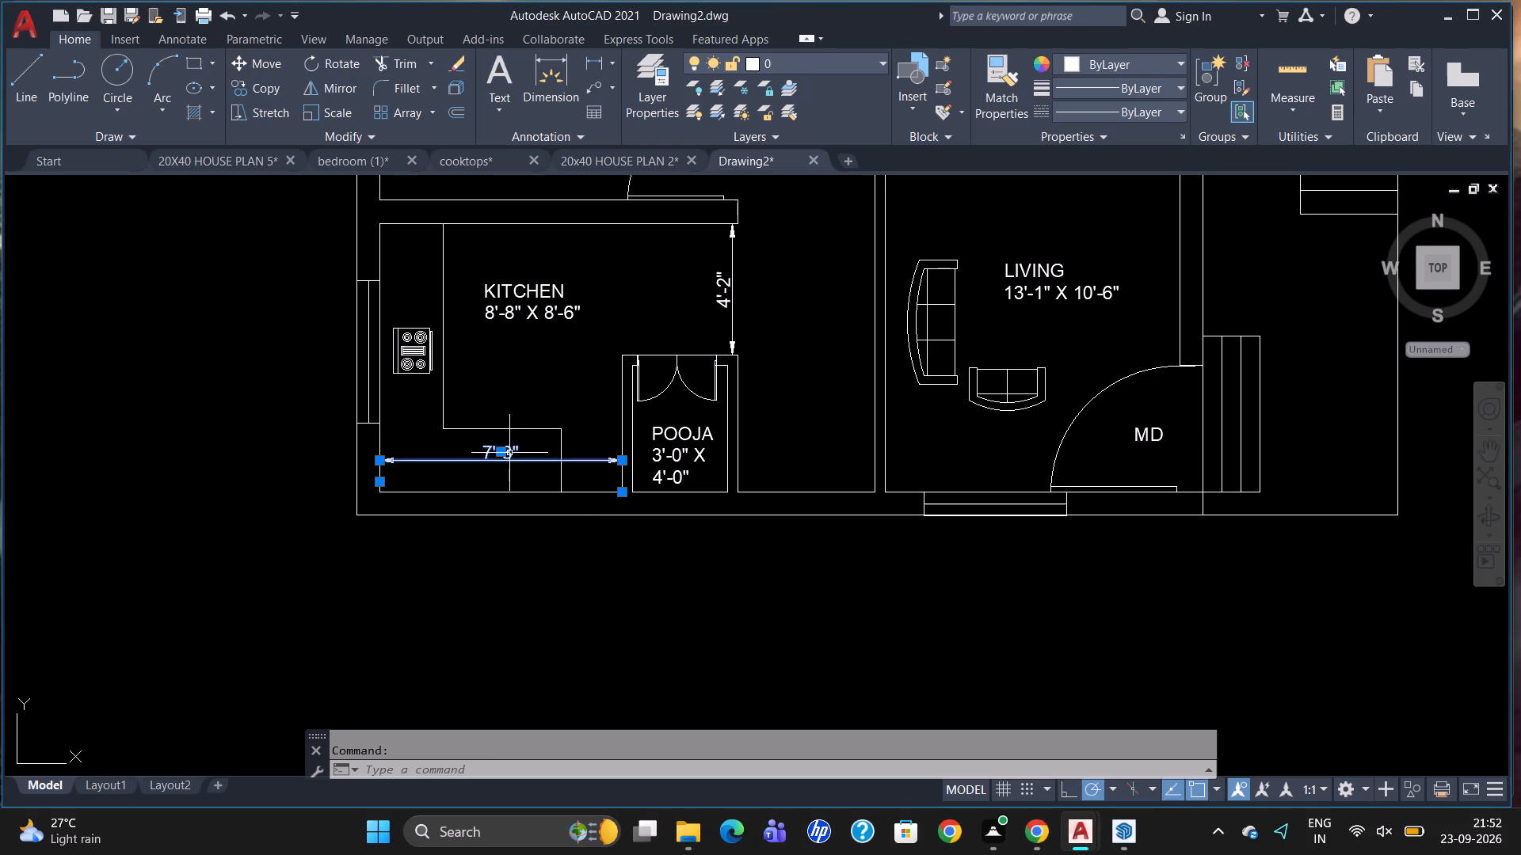
pyautogui.doubleClick(514, 450)
pyautogui.doubleClick(505, 450)
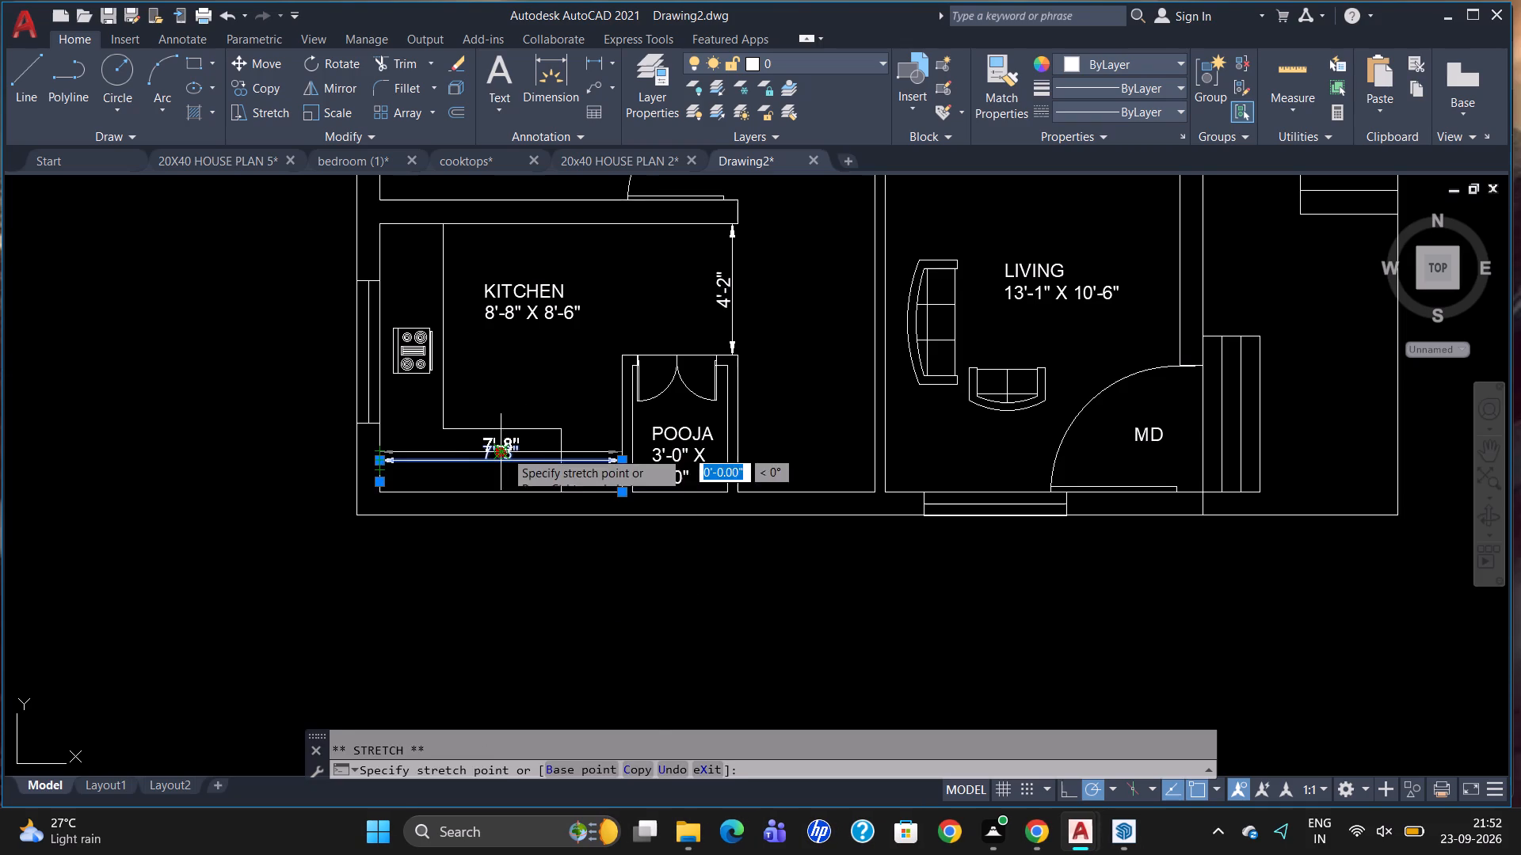
pyautogui.press('Escape')
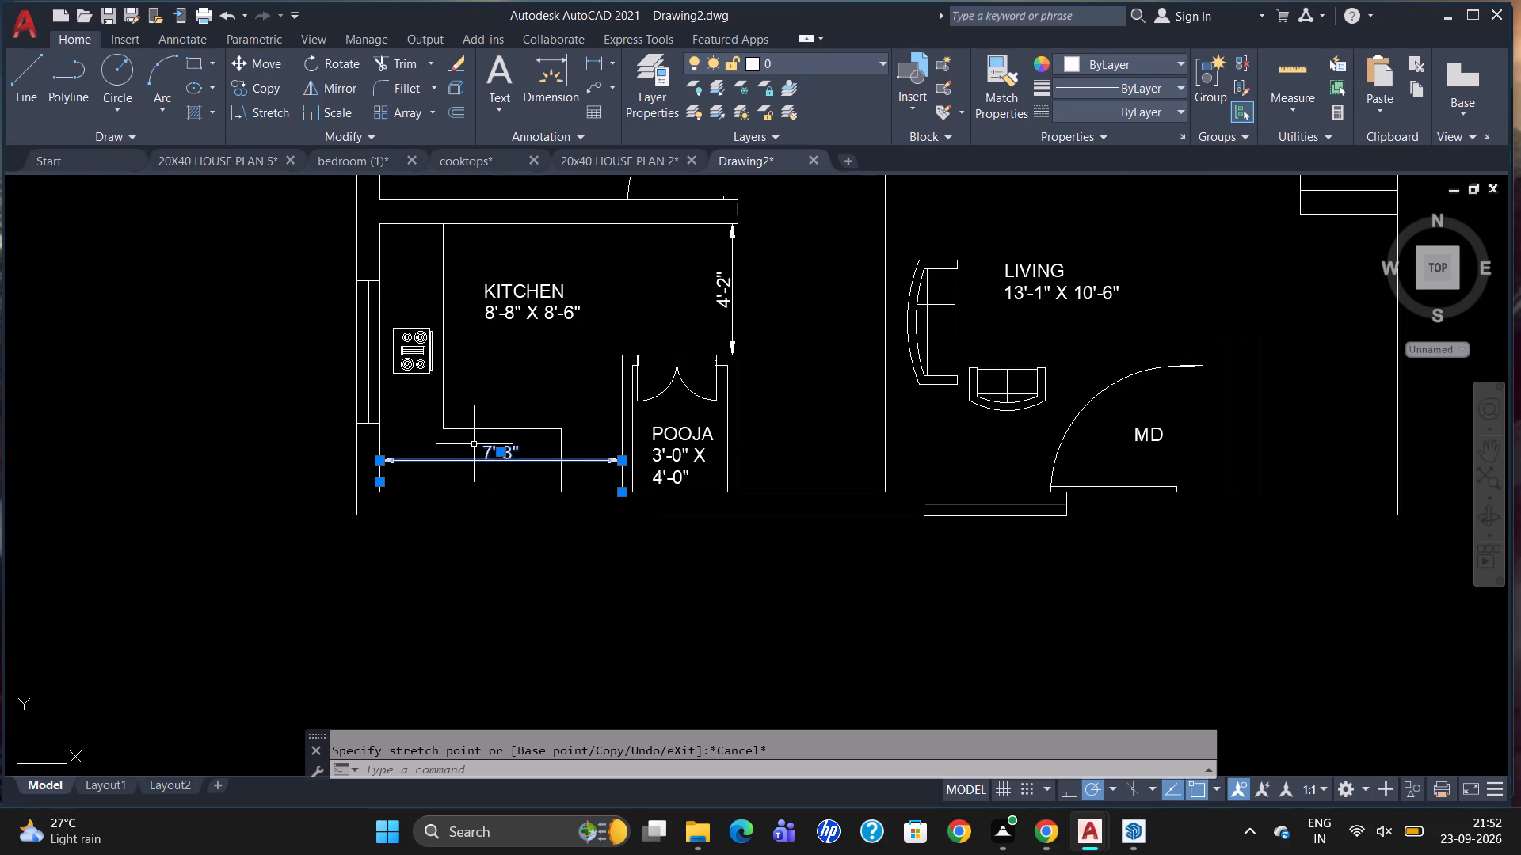
pyautogui.scroll(3, 474, 444)
pyautogui.doubleClick(522, 477)
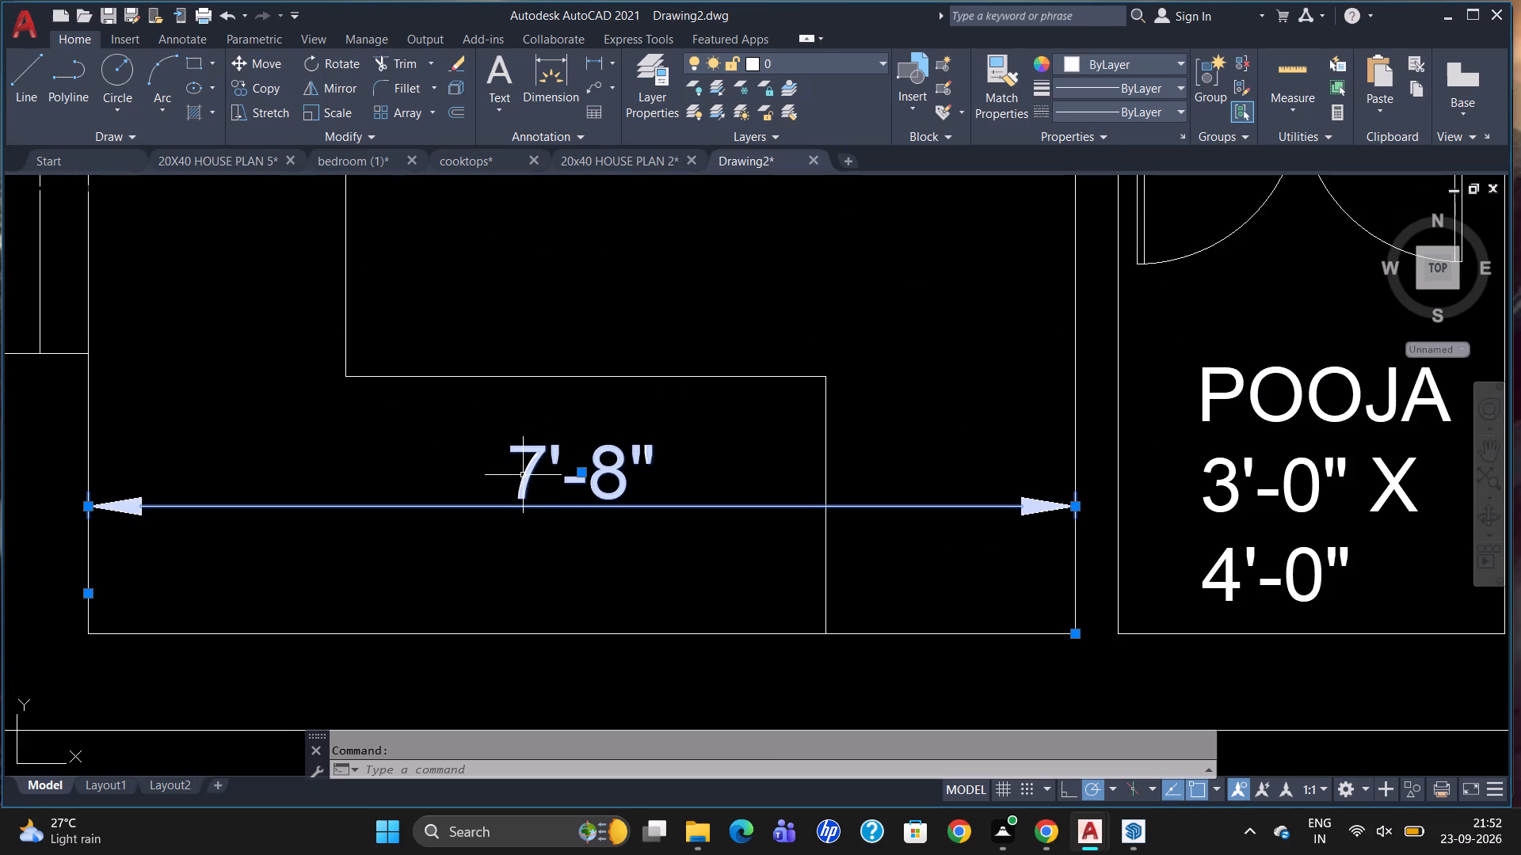
pyautogui.doubleClick(524, 480)
pyautogui.click(534, 474)
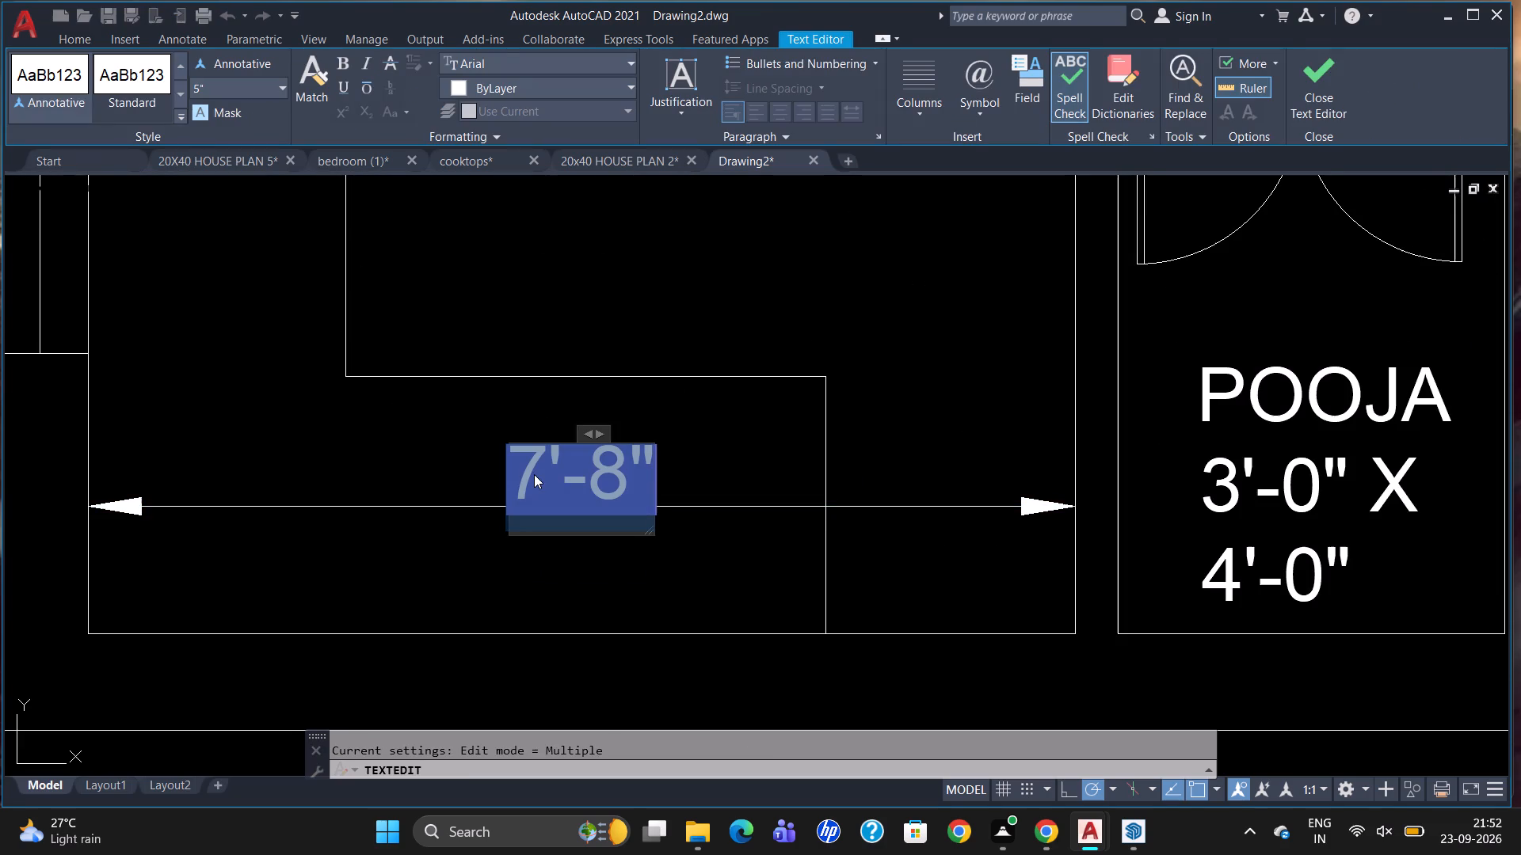
pyautogui.press('Delete')
pyautogui.write('8\'-8"')
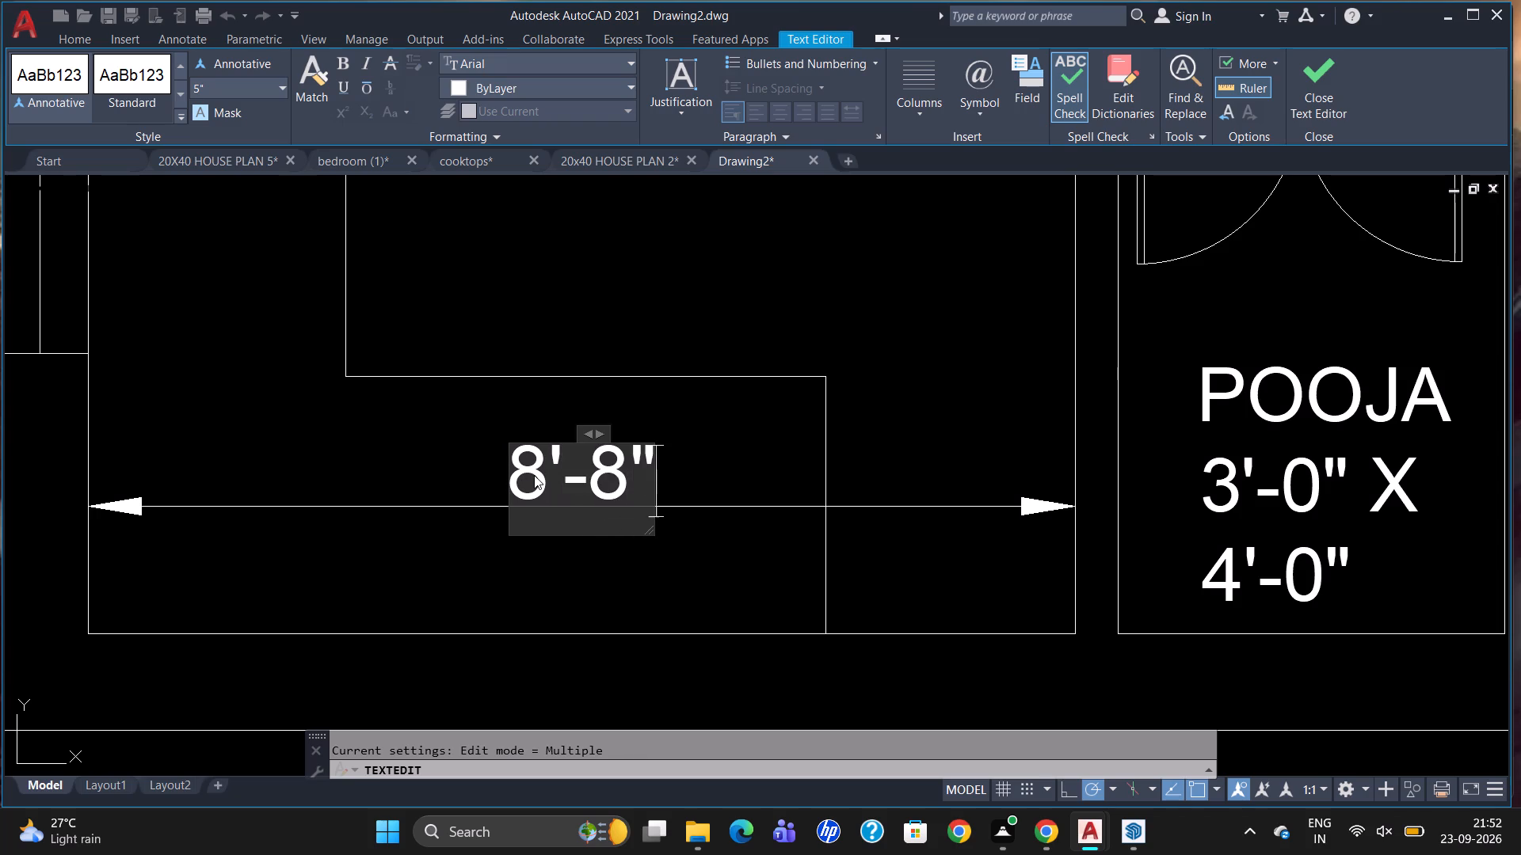
pyautogui.click(712, 604)
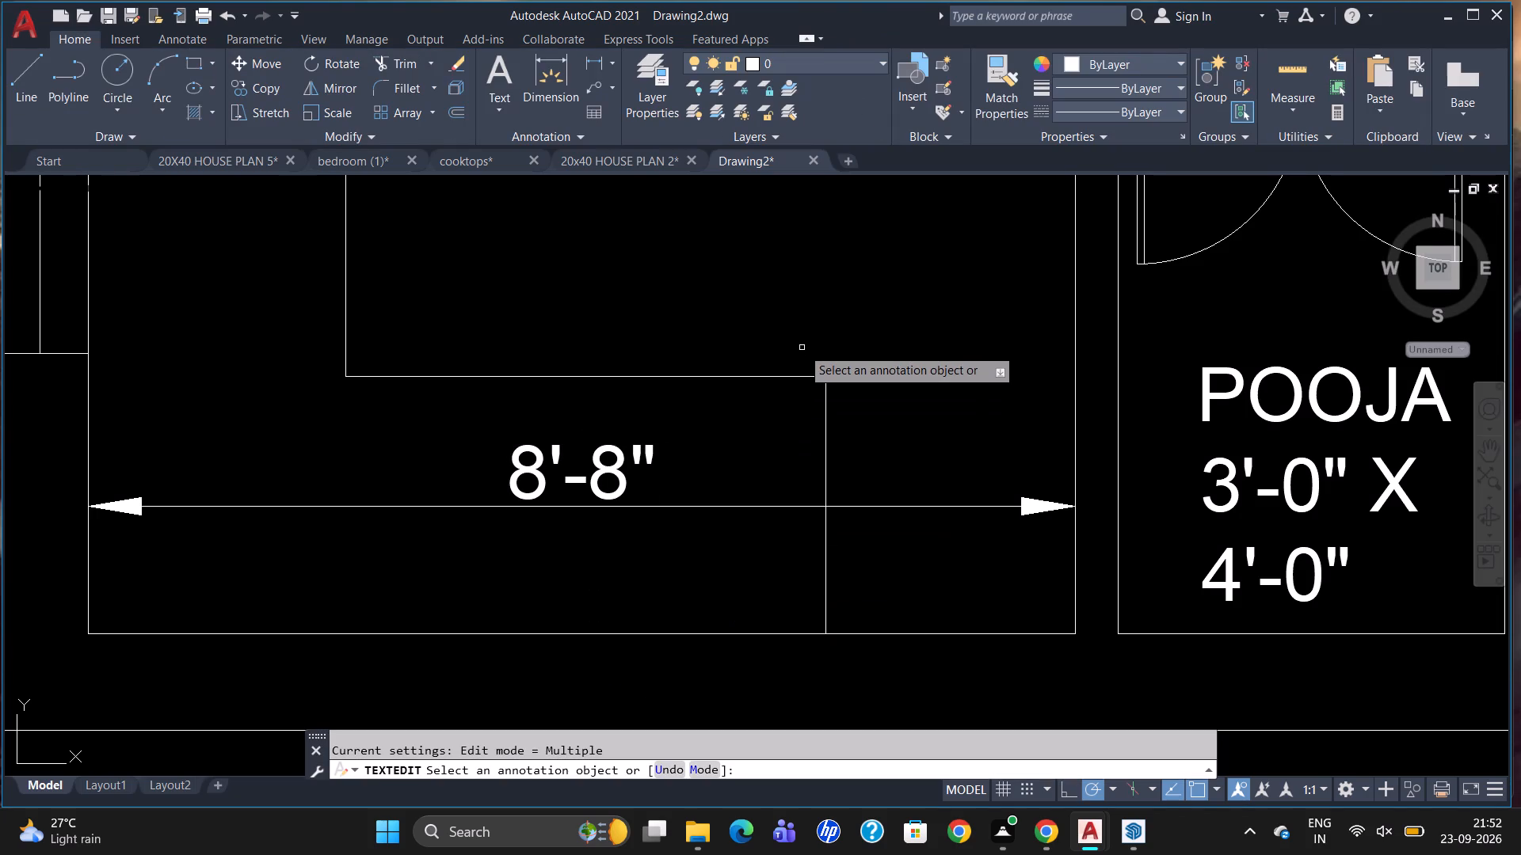
pyautogui.scroll(-3, 743, 366)
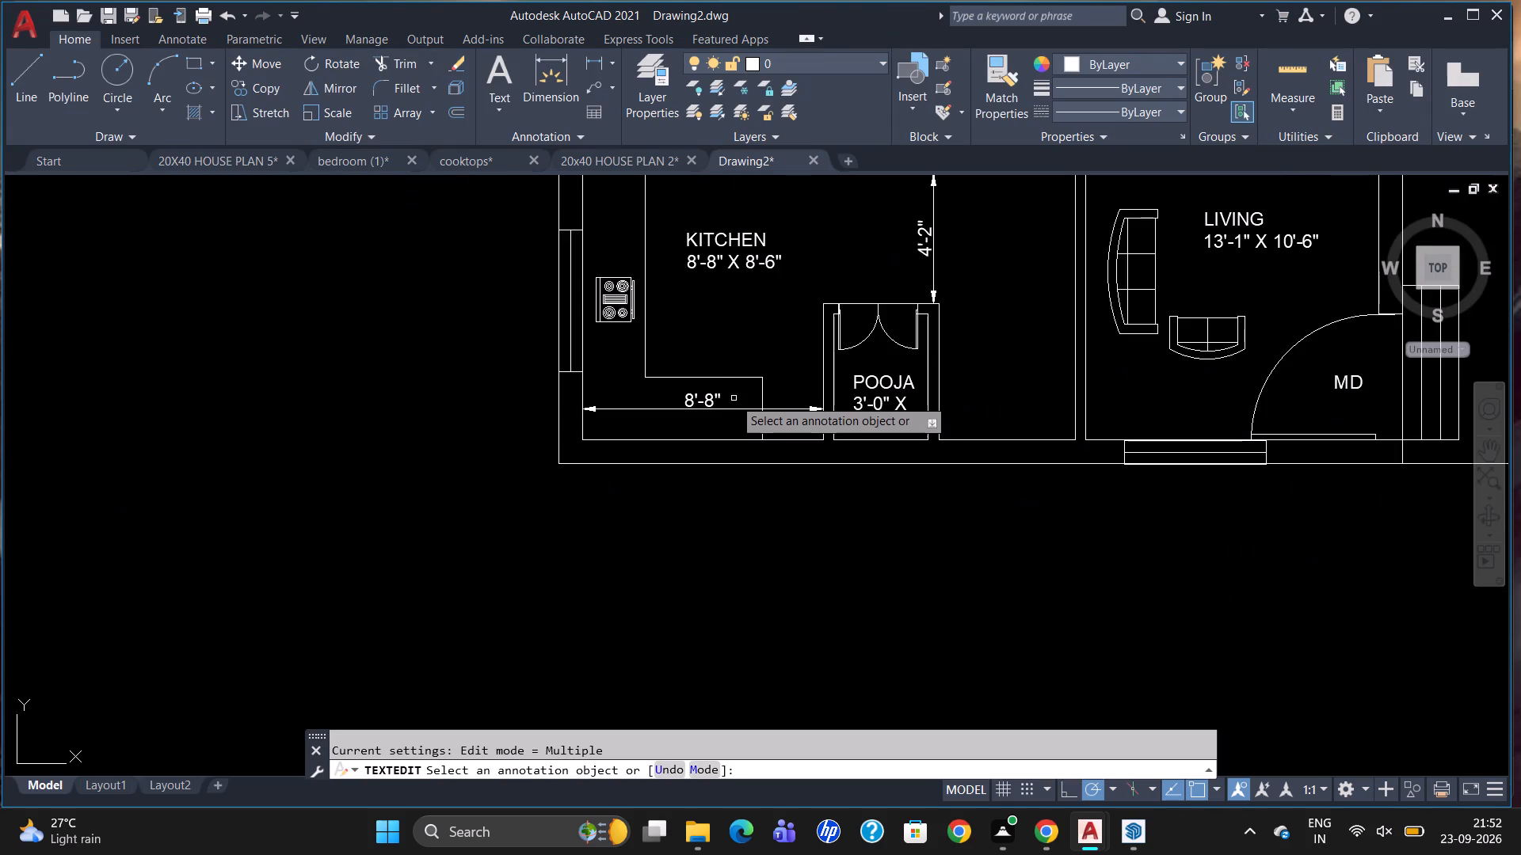
pyautogui.press('space')
pyautogui.press('Escape')
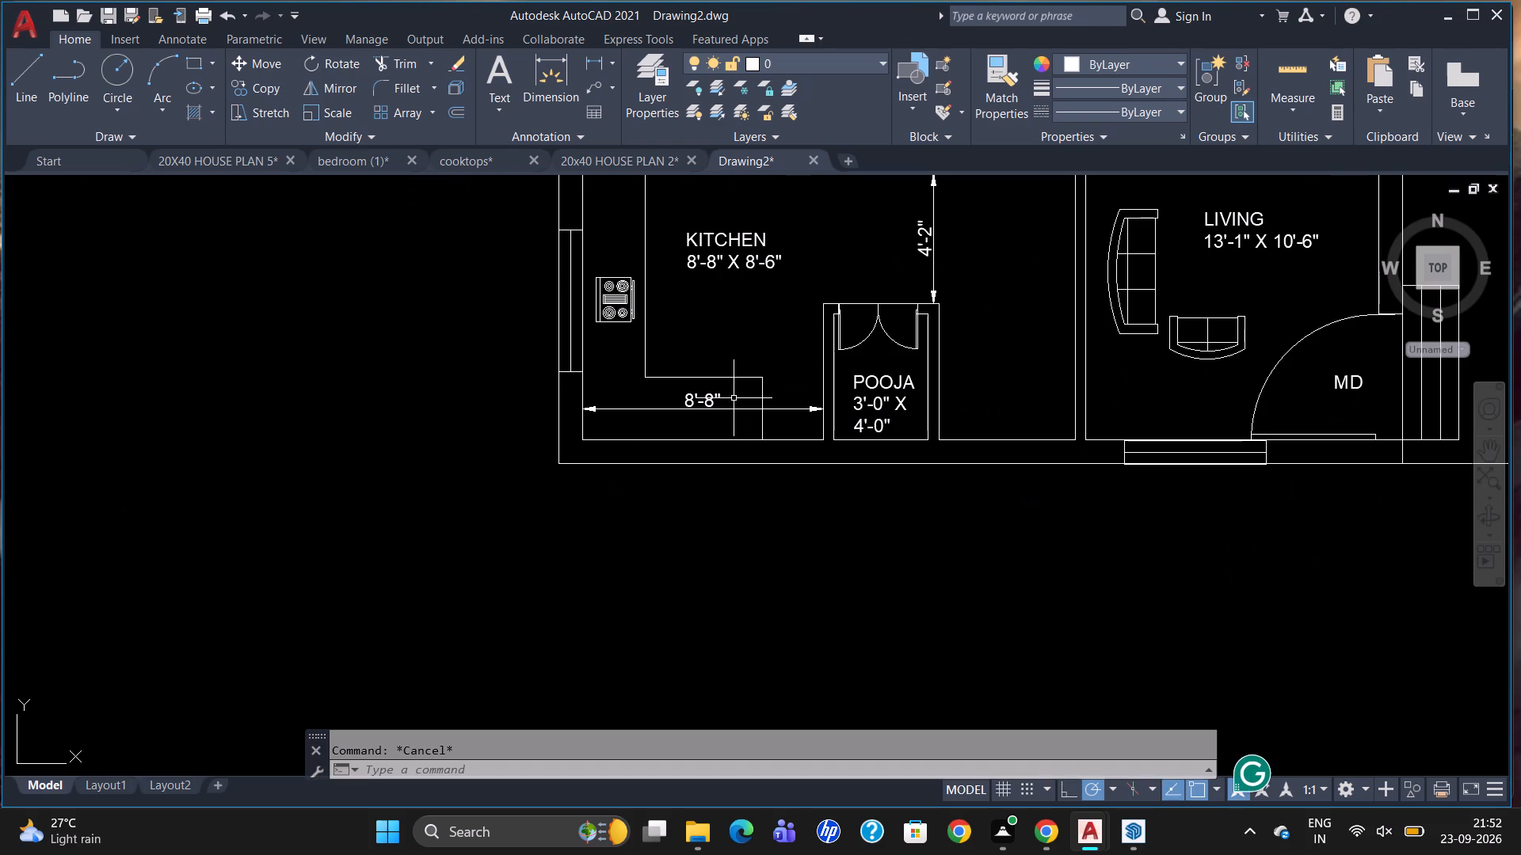
# Draw a short line across the outer wall's thickness at the middle of the bath's width, behind the toilet wall.
pyautogui.scroll(-2, 741, 412)
pyautogui.scroll(3, 849, 233)
pyautogui.scroll(-2, 821, 538)
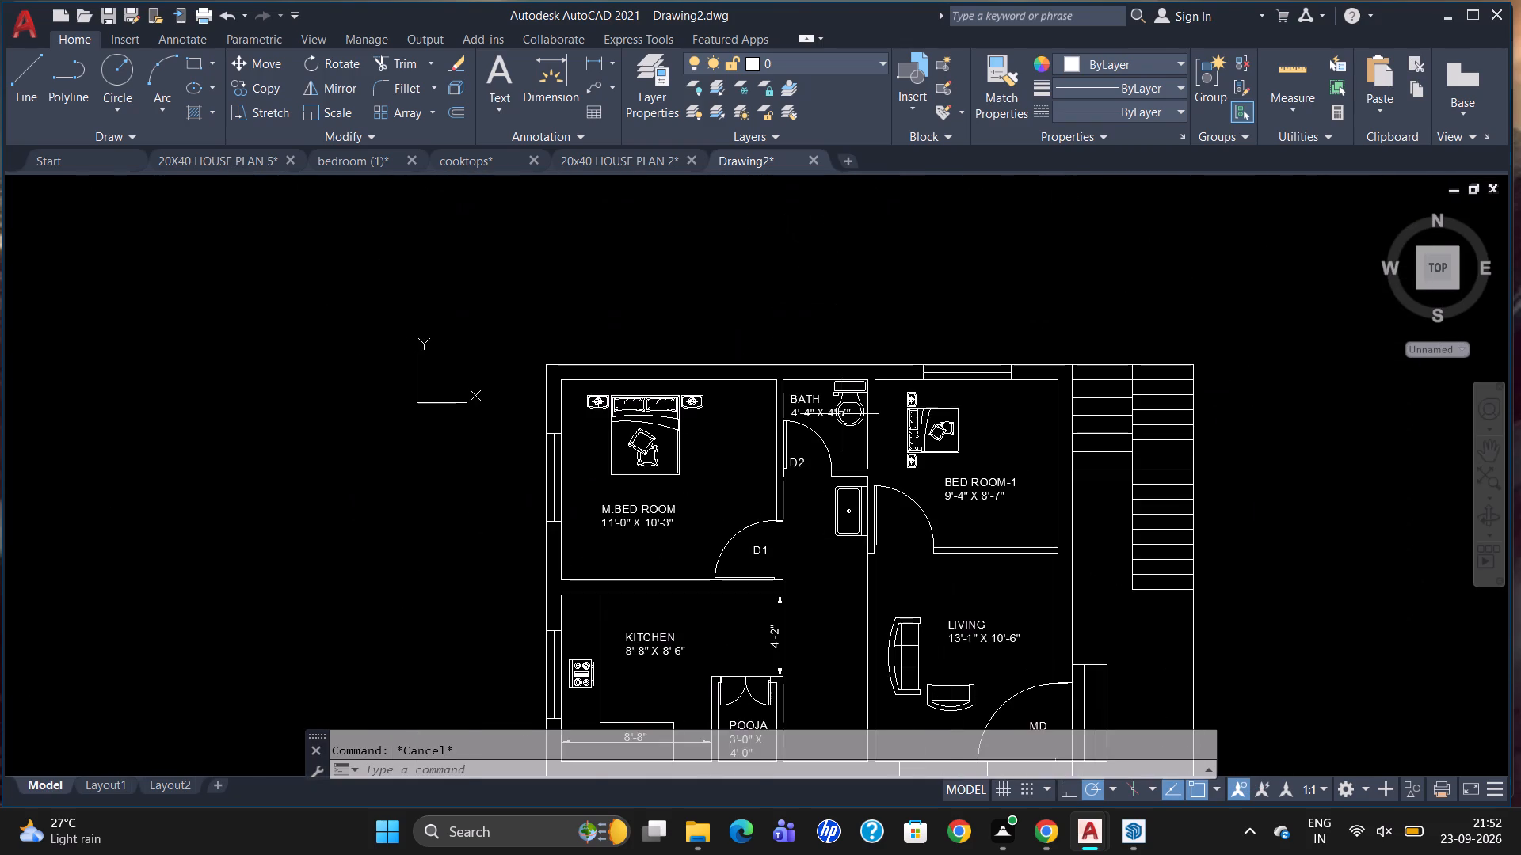
pyautogui.scroll(2, 847, 378)
pyautogui.press('l')
pyautogui.press('Return')
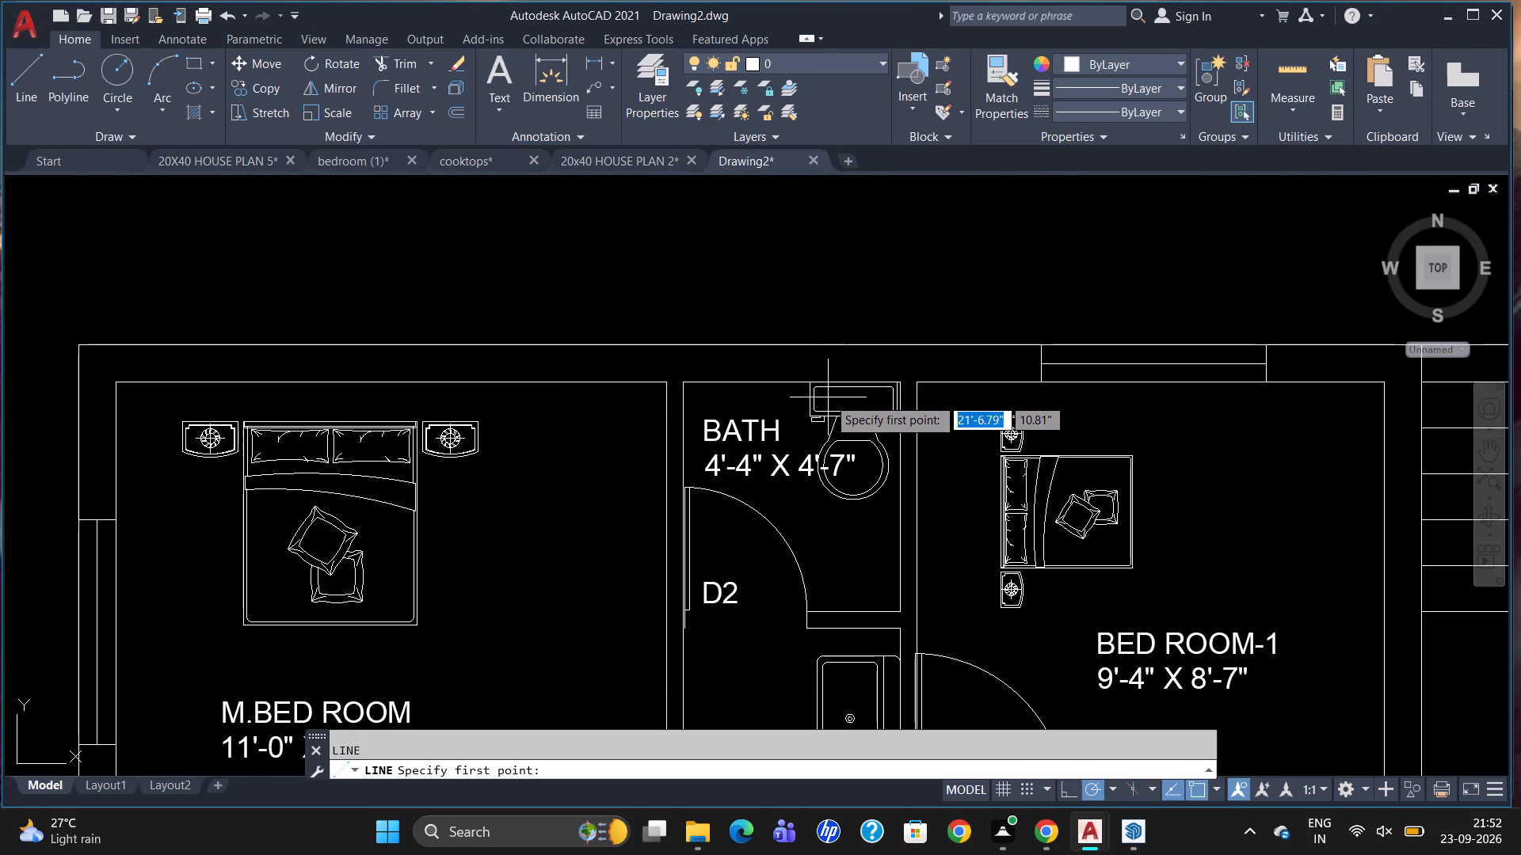
pyautogui.click(787, 382)
pyautogui.click(789, 346)
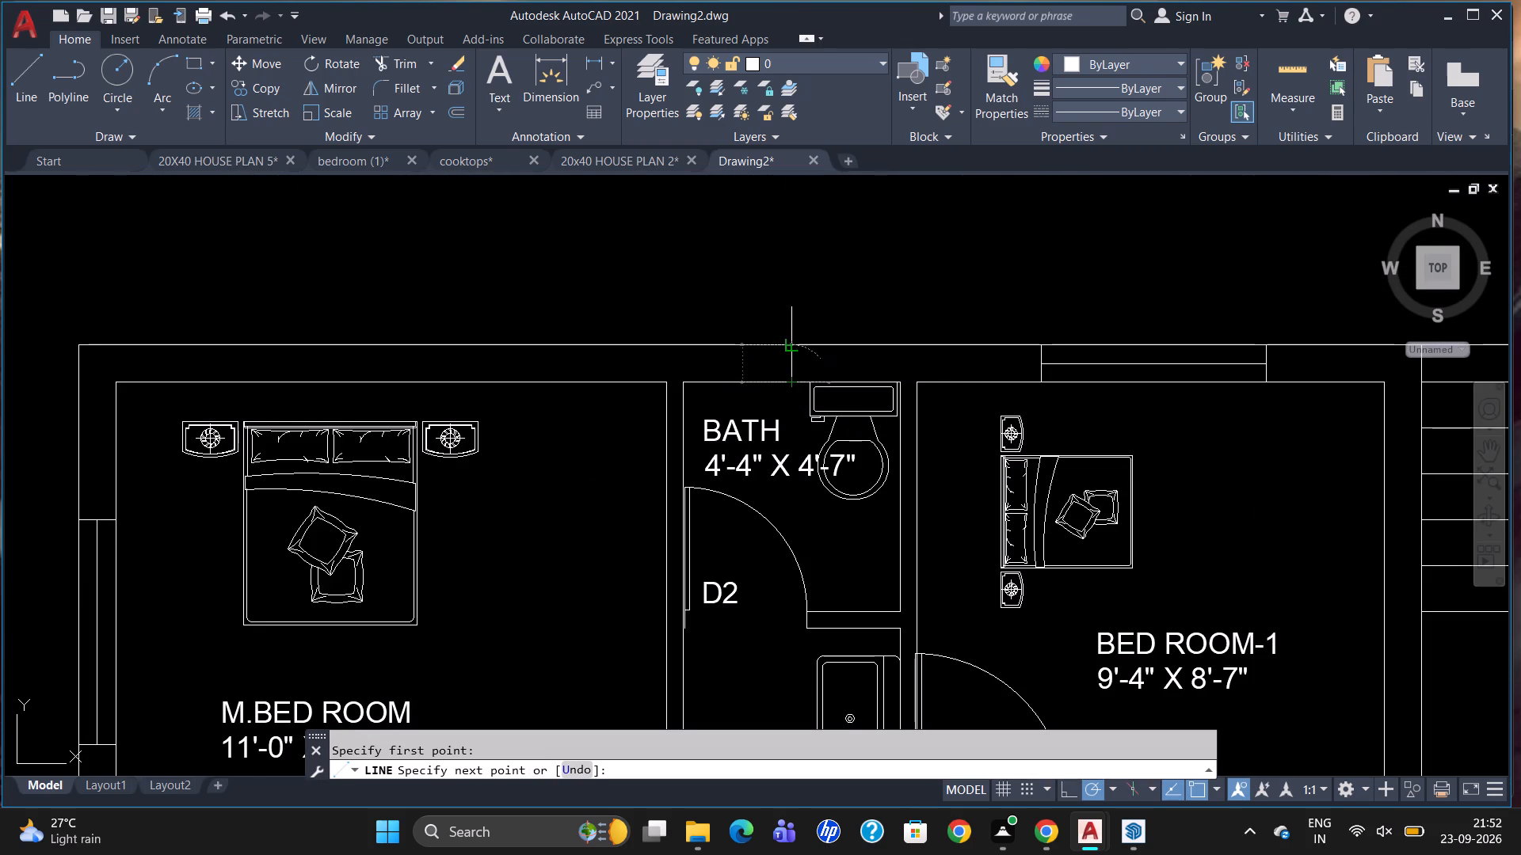
pyautogui.press('Escape')
# Offset the short line across the bath's outer wall by 18" towards the master bedroom to form the ventilator's second edge.
pyautogui.press('o')
pyautogui.press('Return')
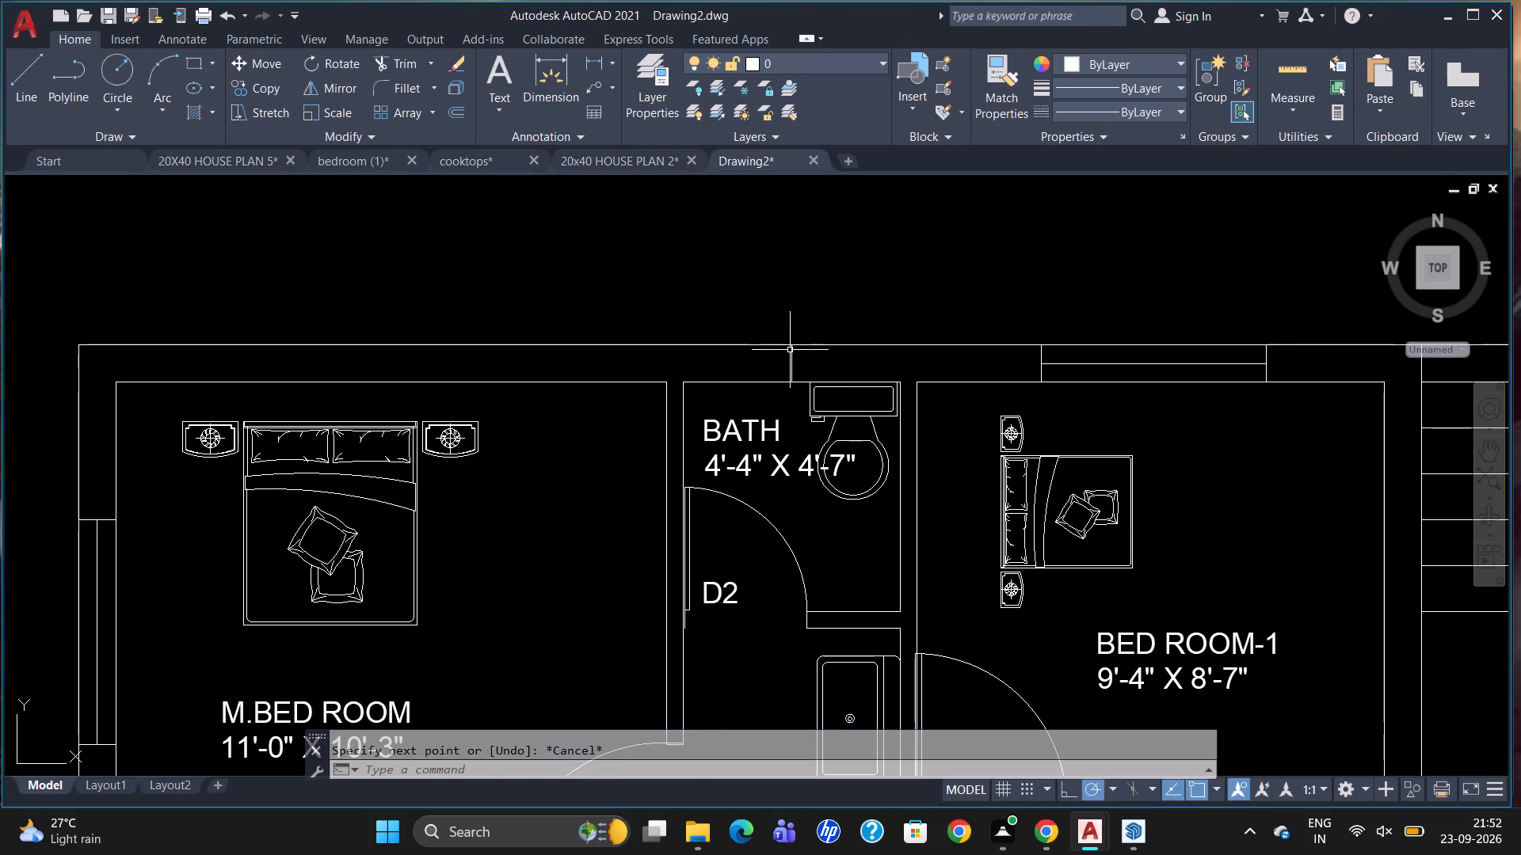
pyautogui.write('18"')
pyautogui.press('Return')
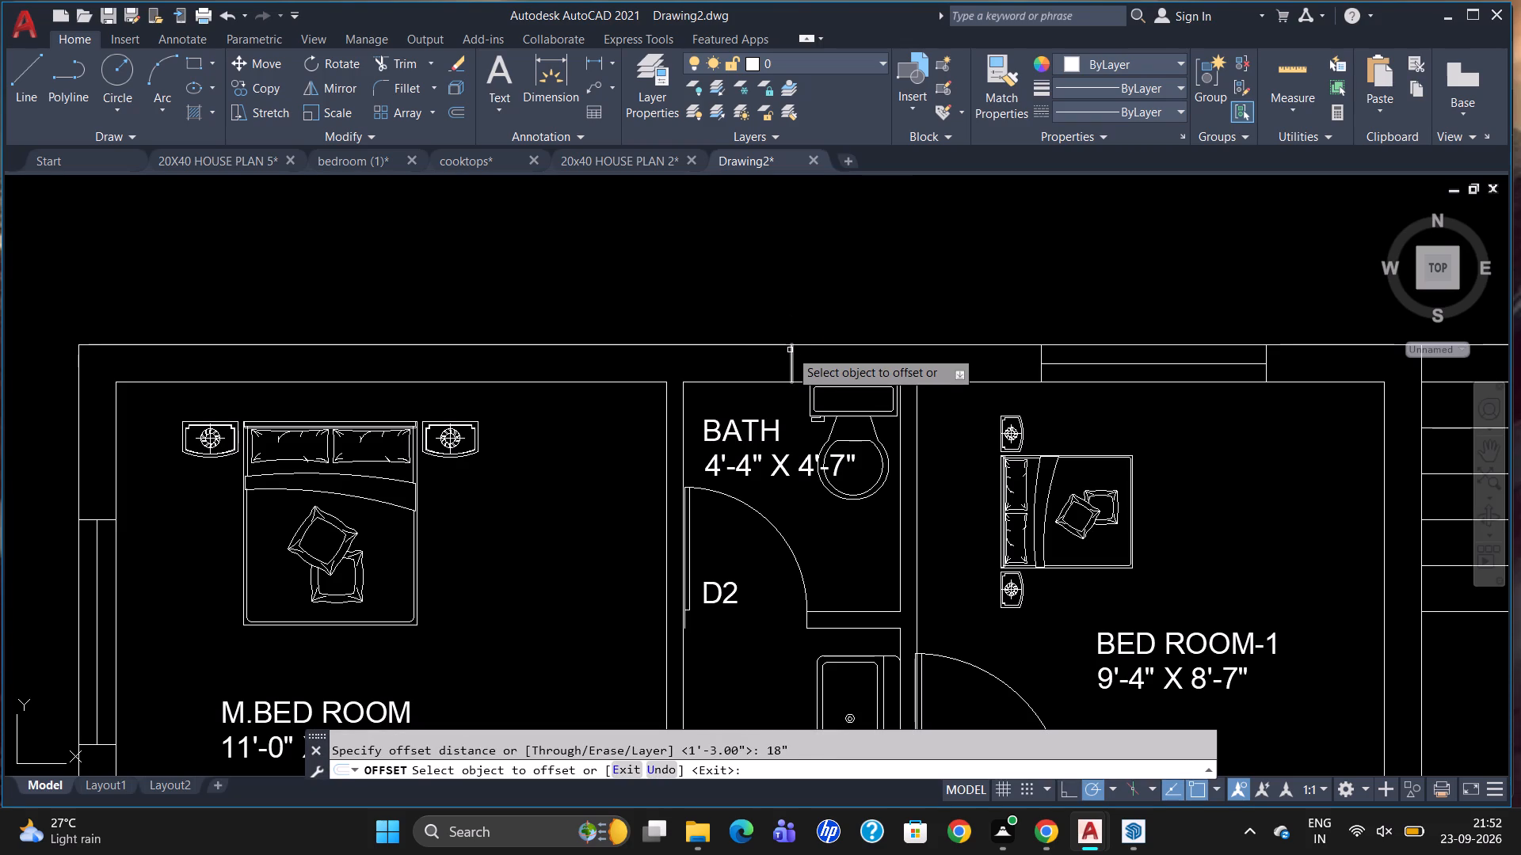
pyautogui.click(791, 352)
pyautogui.click(737, 378)
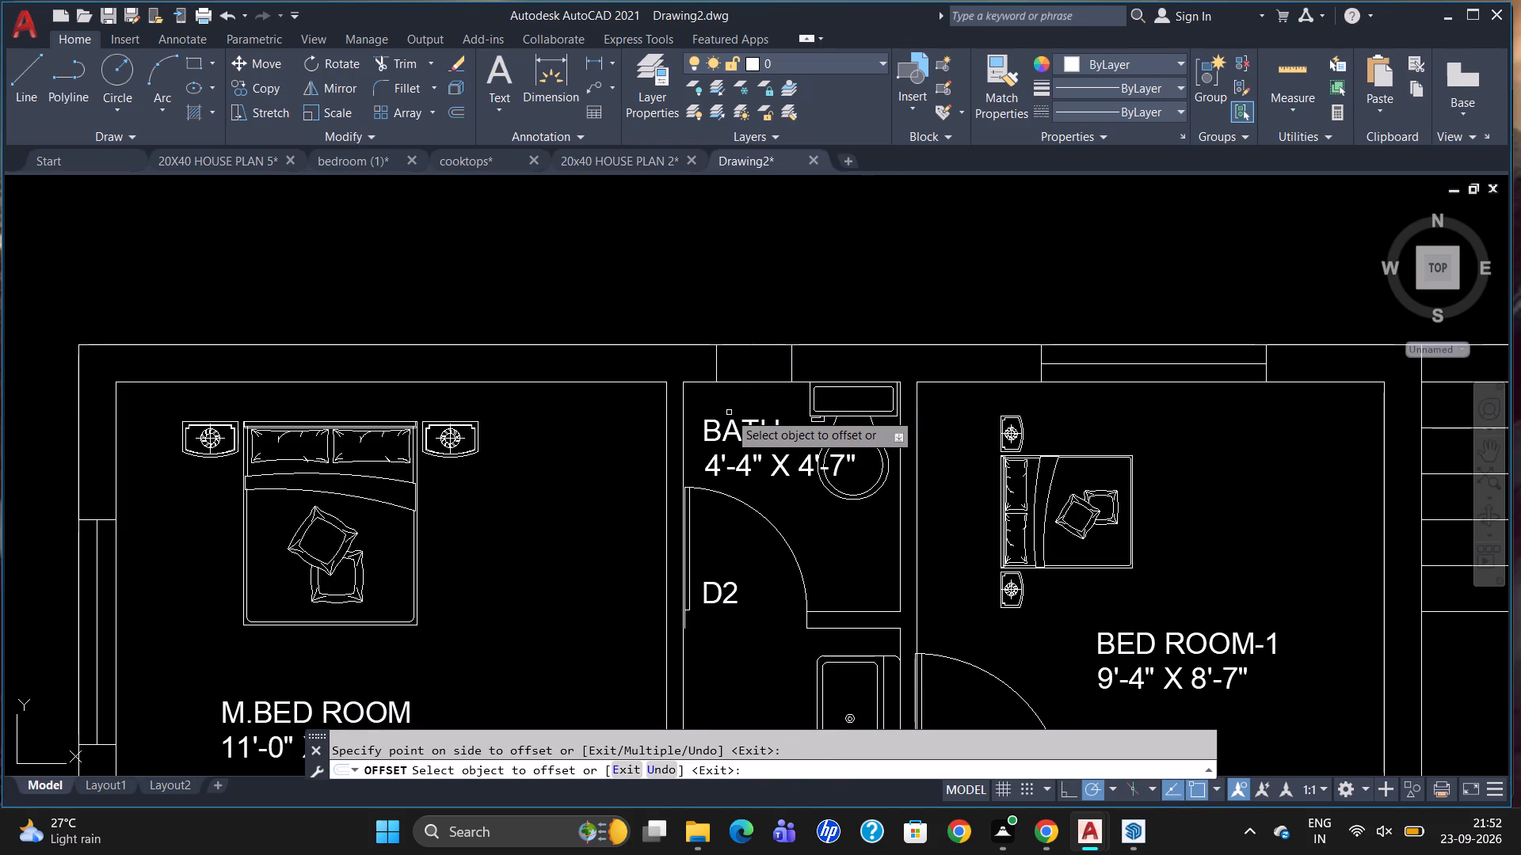
pyautogui.press('space')
# Draw a horizontal centre line between the midpoints of the two short lines across the bath's outer wall.
pyautogui.write('L')
pyautogui.press('Return')
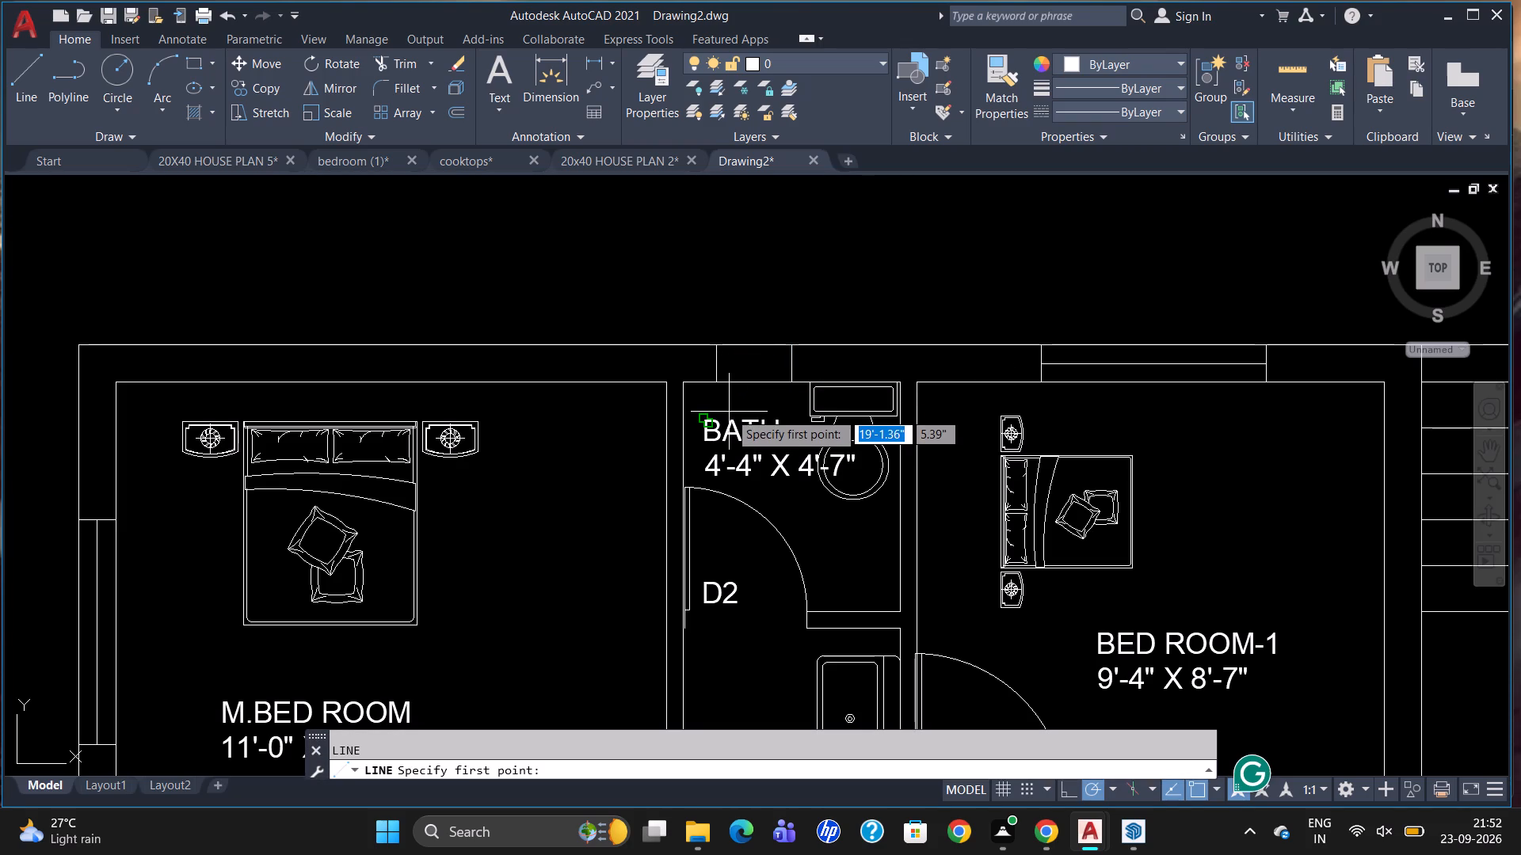
pyautogui.moveTo(715, 363); pyautogui.dragTo(753, 366)
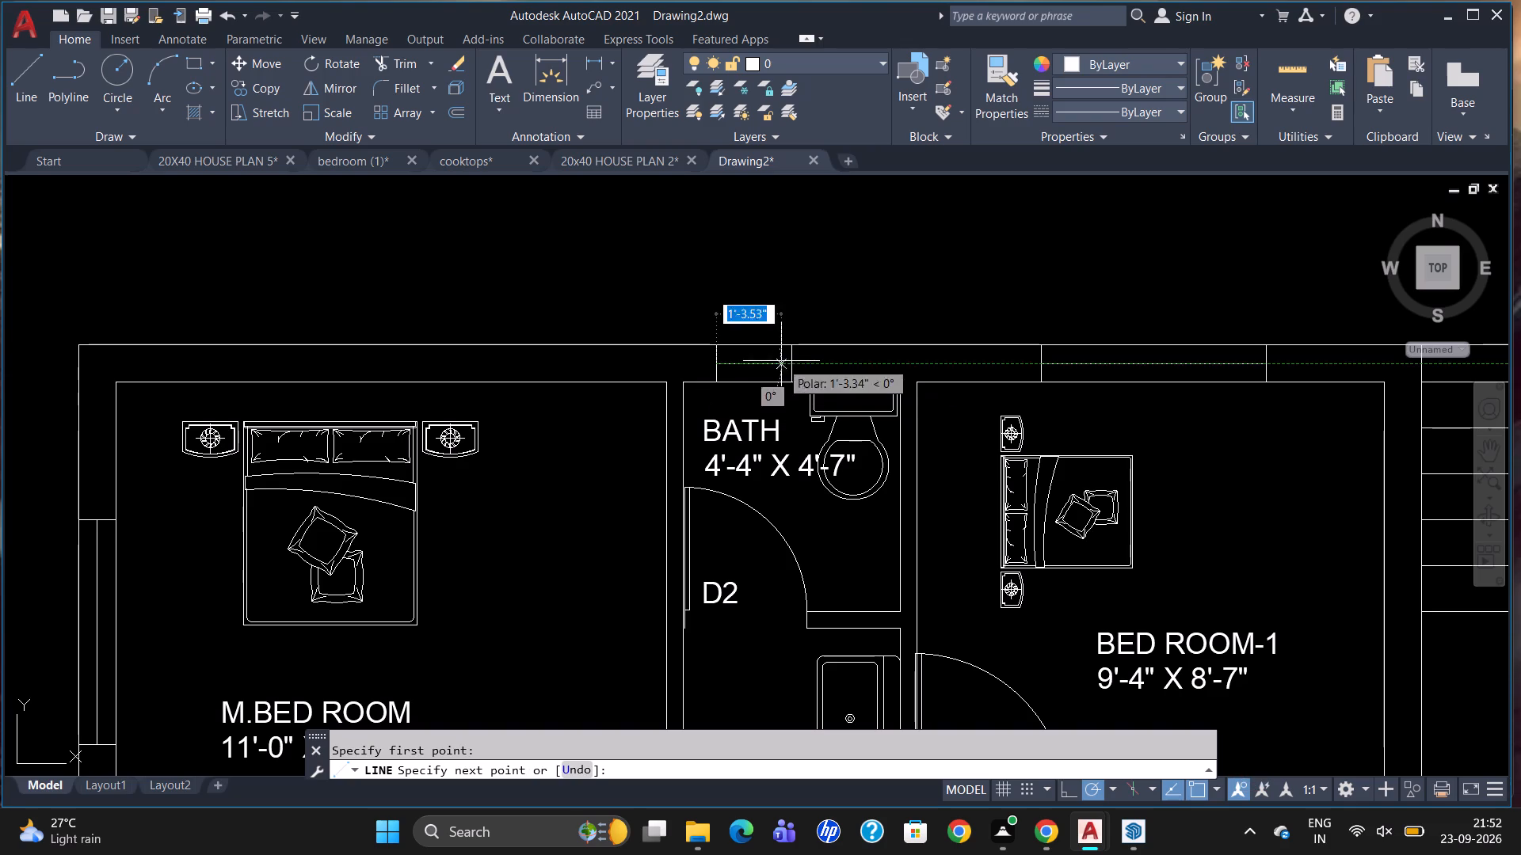
pyautogui.click(796, 359)
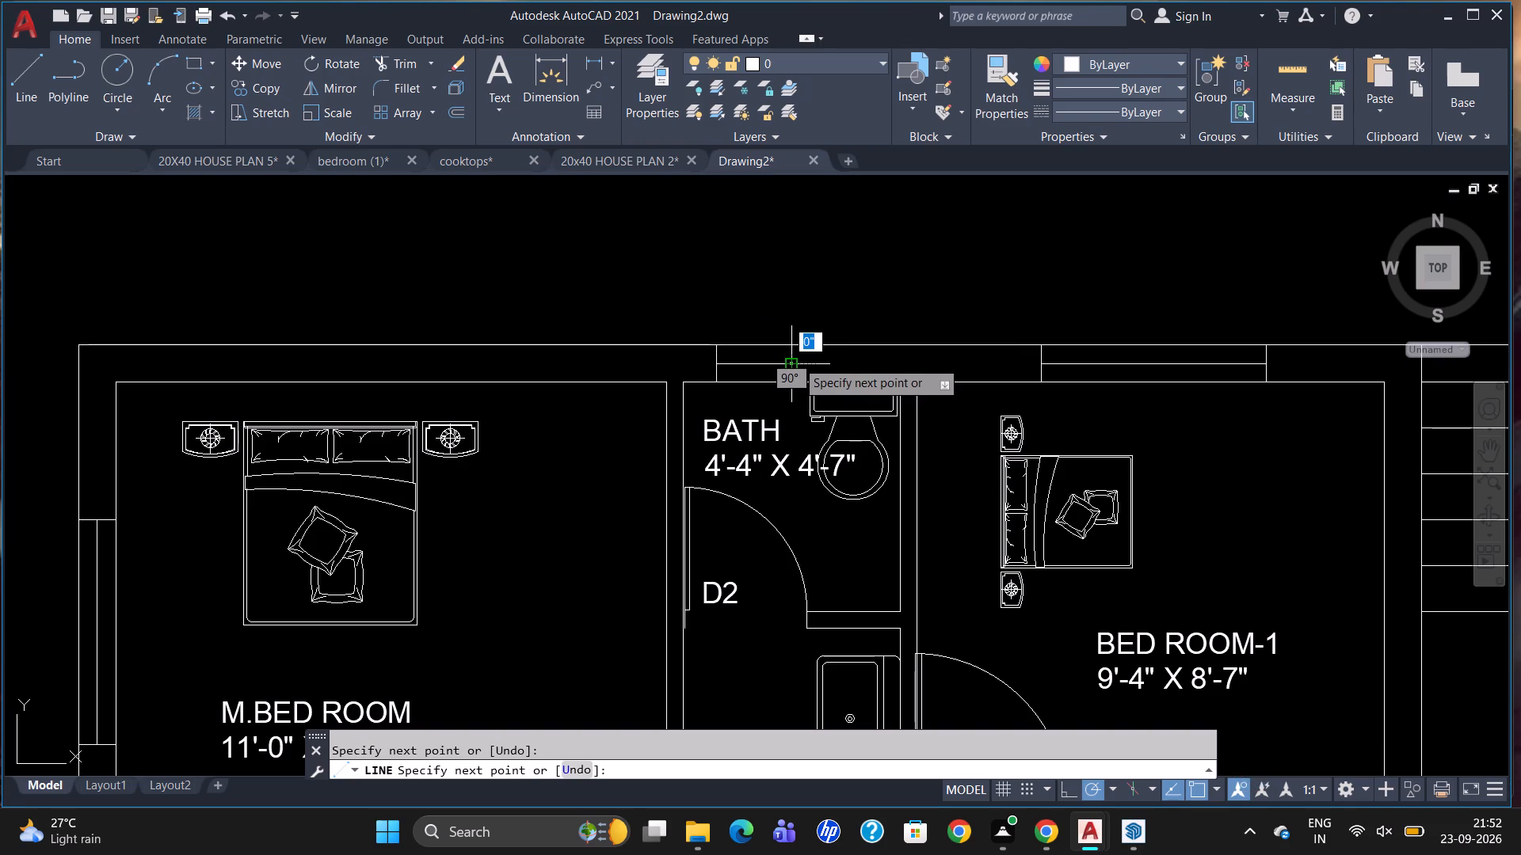
pyautogui.press('space')
pyautogui.press('Escape')
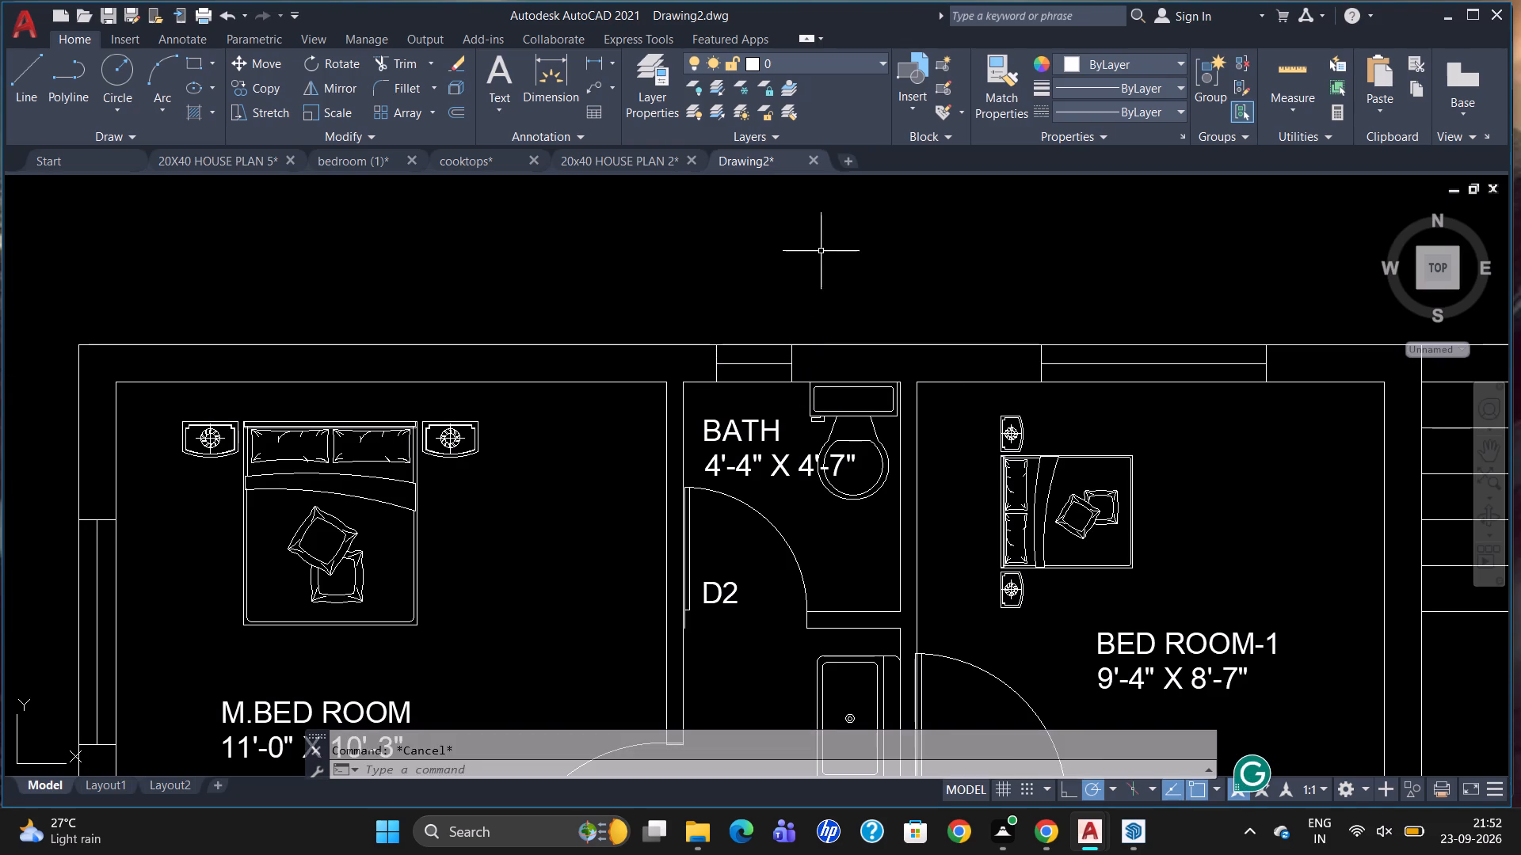
# Add a horizontal linear dimension from the living room's outer wall face to the plot boundary line, between the staircase and entrance steps.
pyautogui.scroll(-3, 816, 253)
pyautogui.scroll(2, 1085, 446)
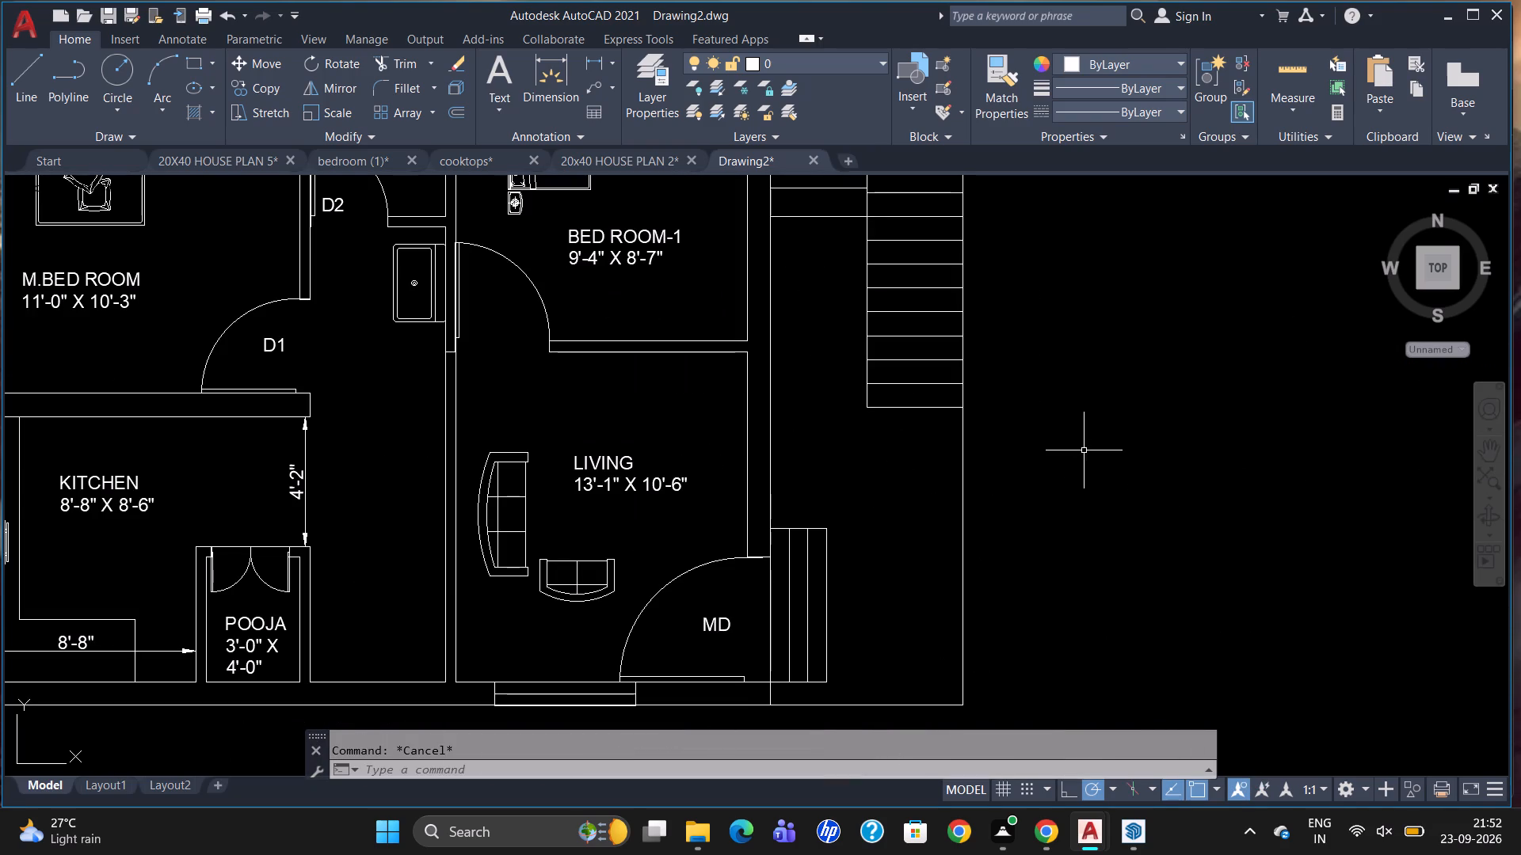
pyautogui.write('DLI')
pyautogui.press('Return')
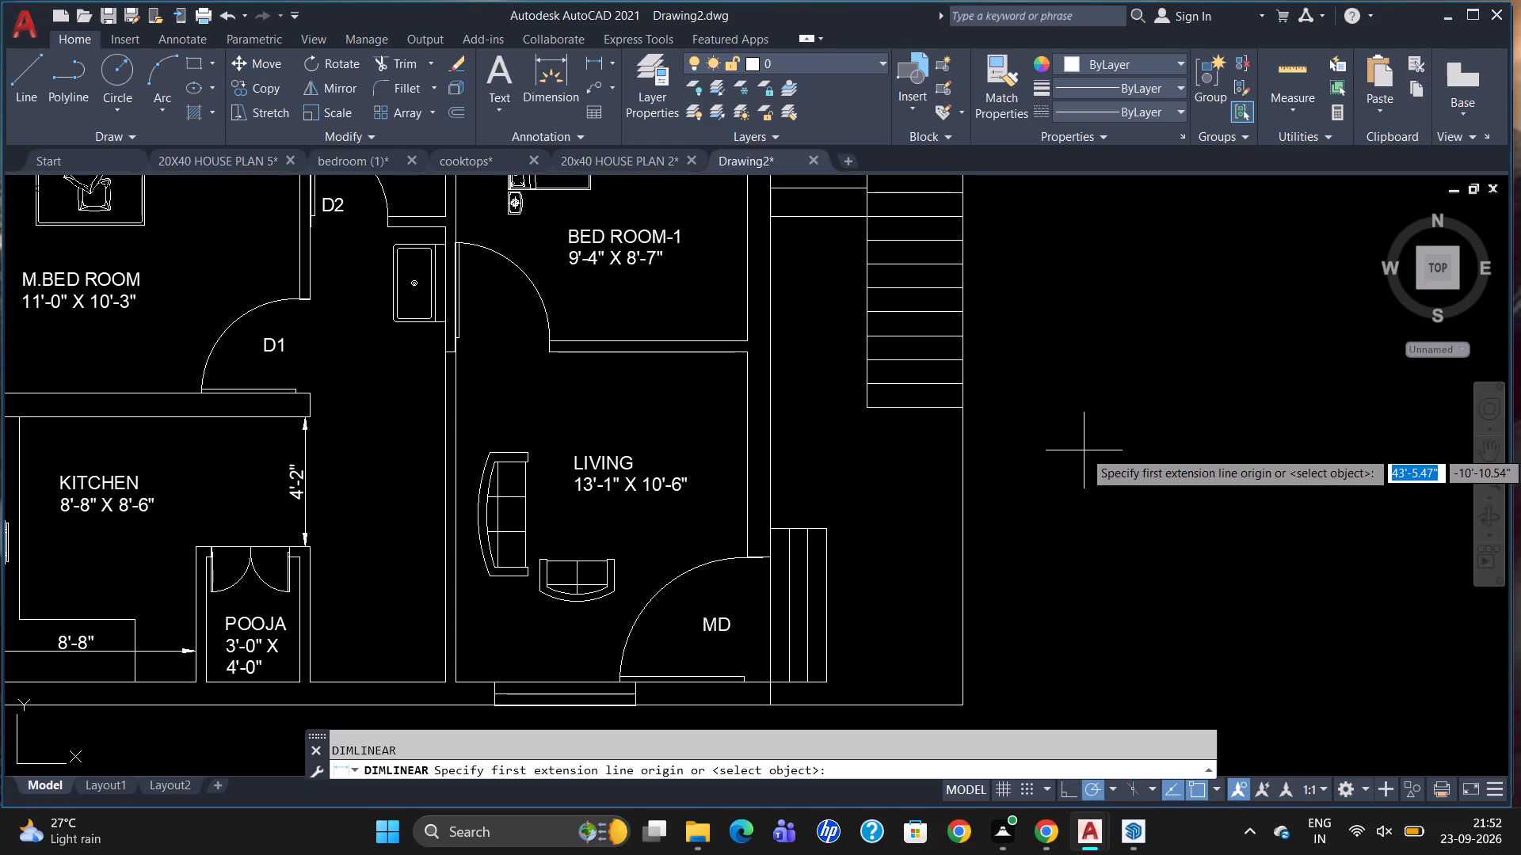
pyautogui.moveTo(772, 455); pyautogui.dragTo(799, 458)
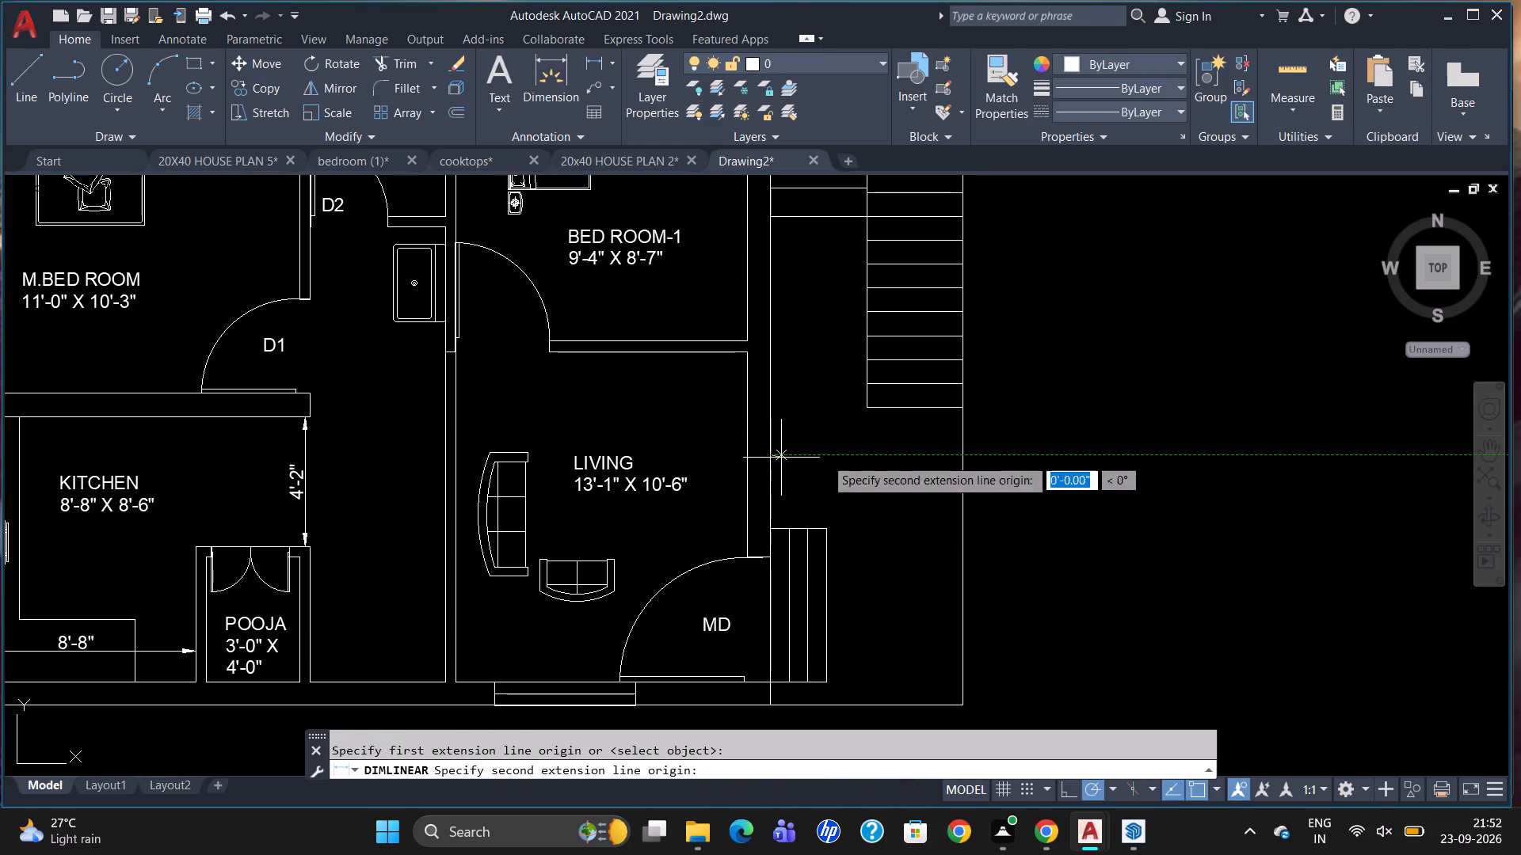
pyautogui.click(964, 453)
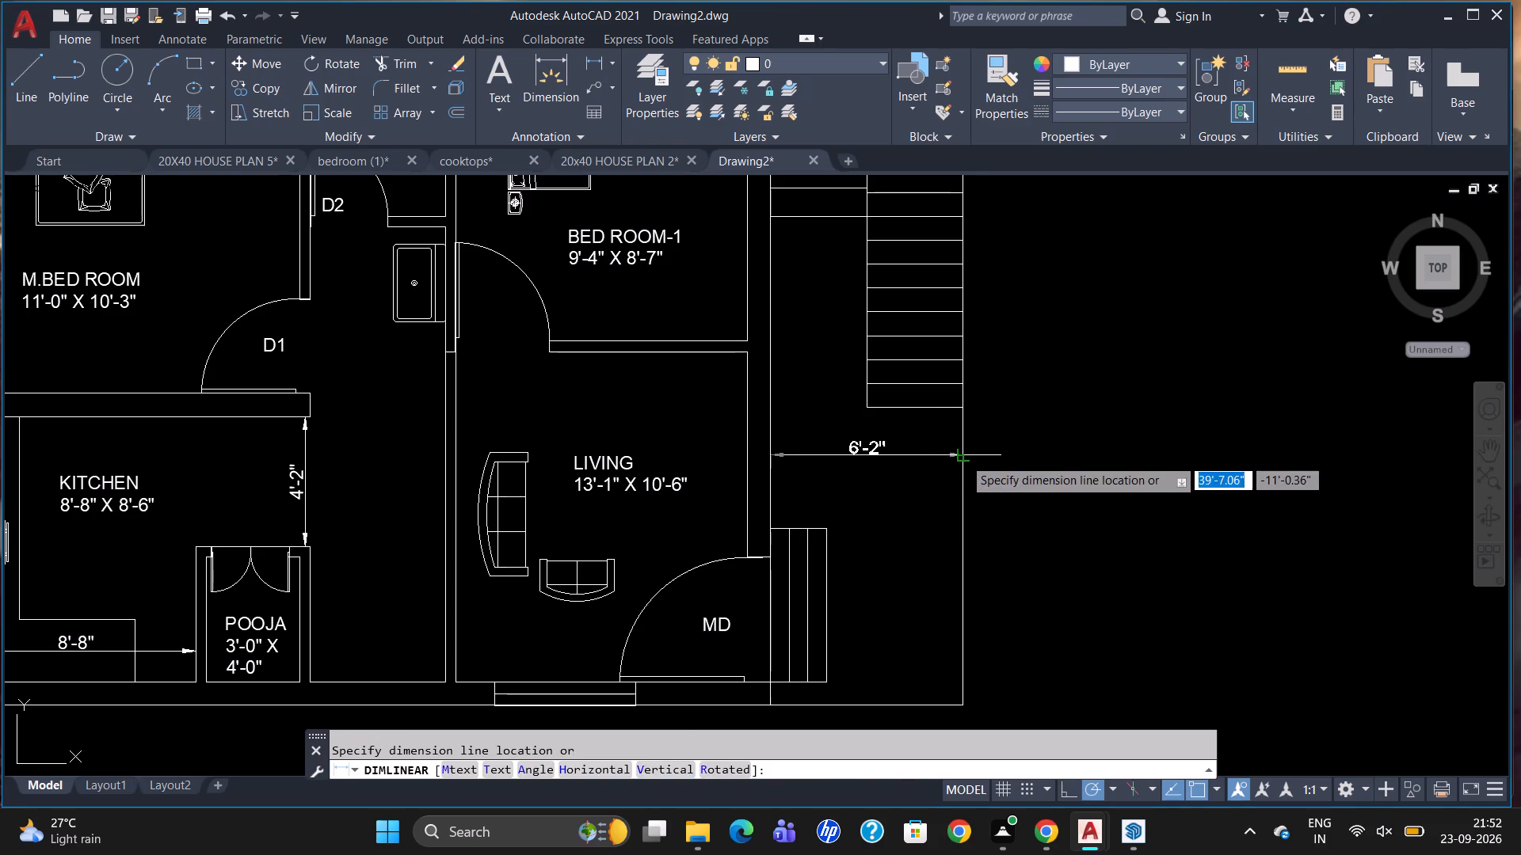
pyautogui.click(963, 458)
pyautogui.scroll(-2, 1090, 427)
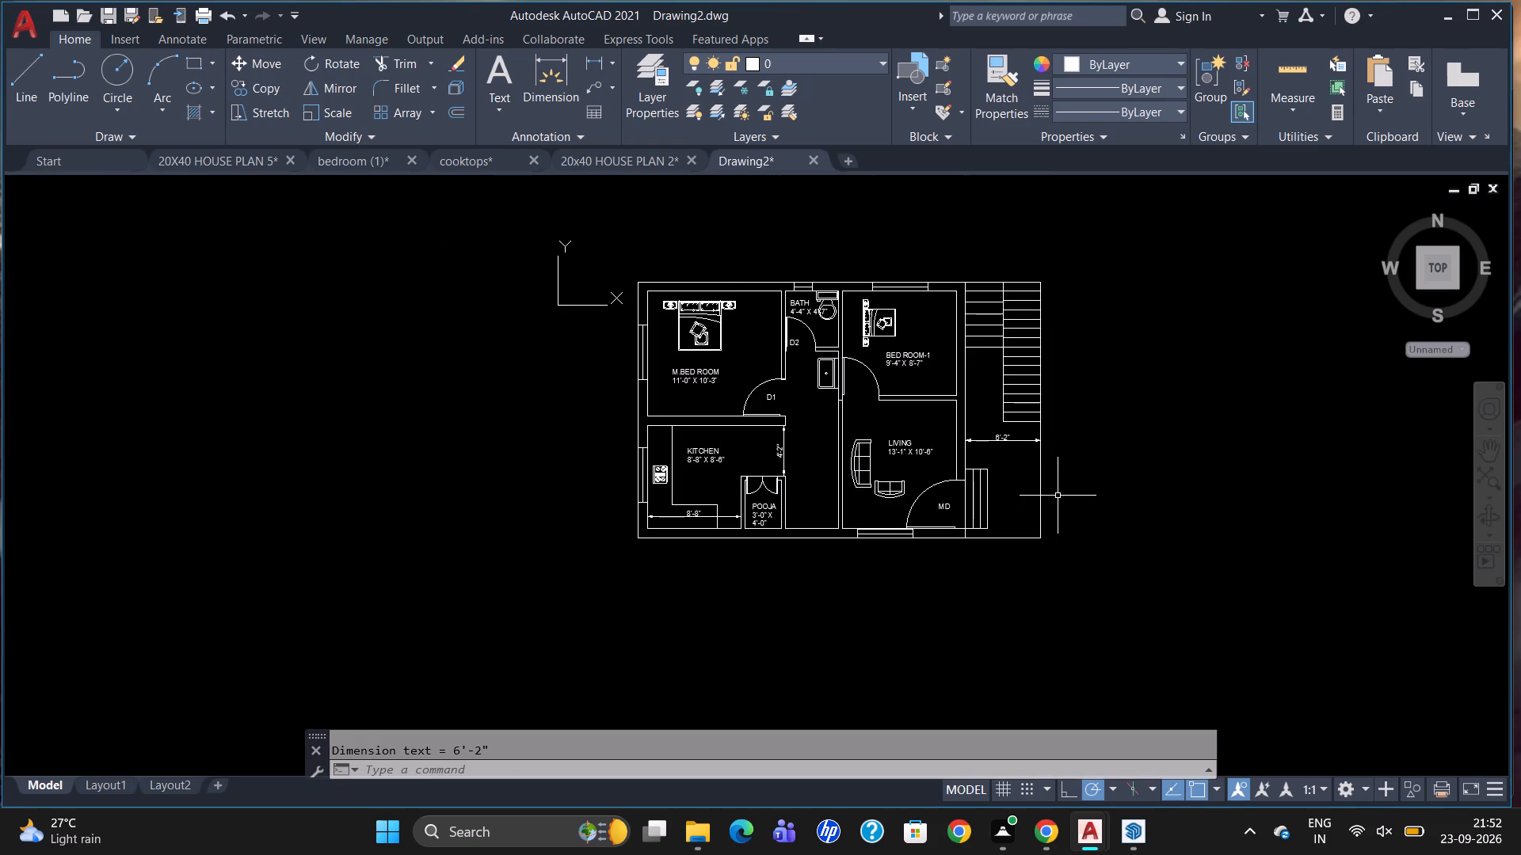
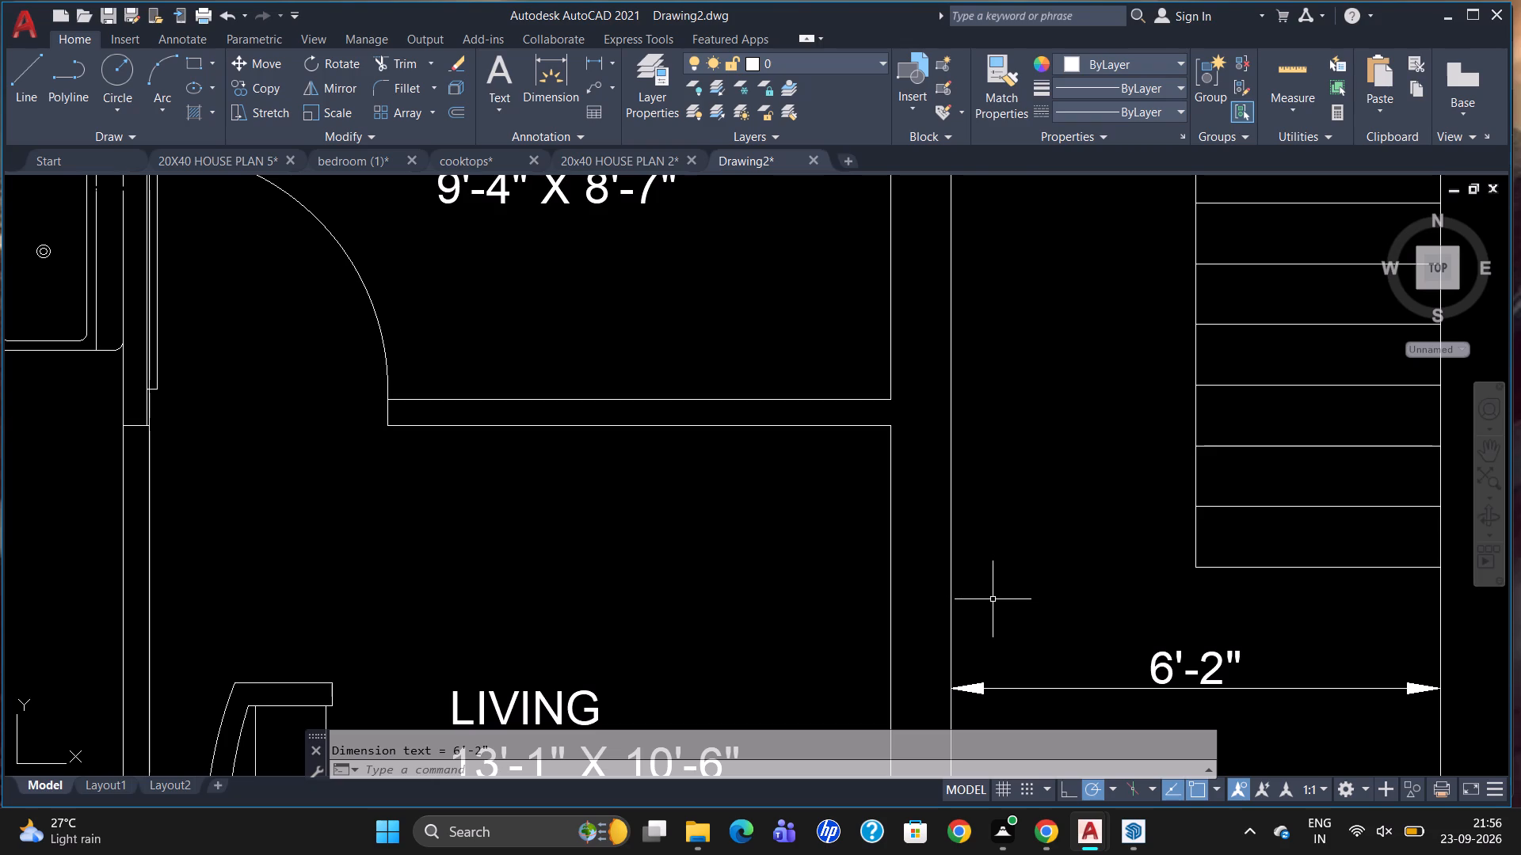
# Label the bath ventilator "V" in 5" high multiline text just outside the outer wall.
pyautogui.scroll(-2, 706, 398)
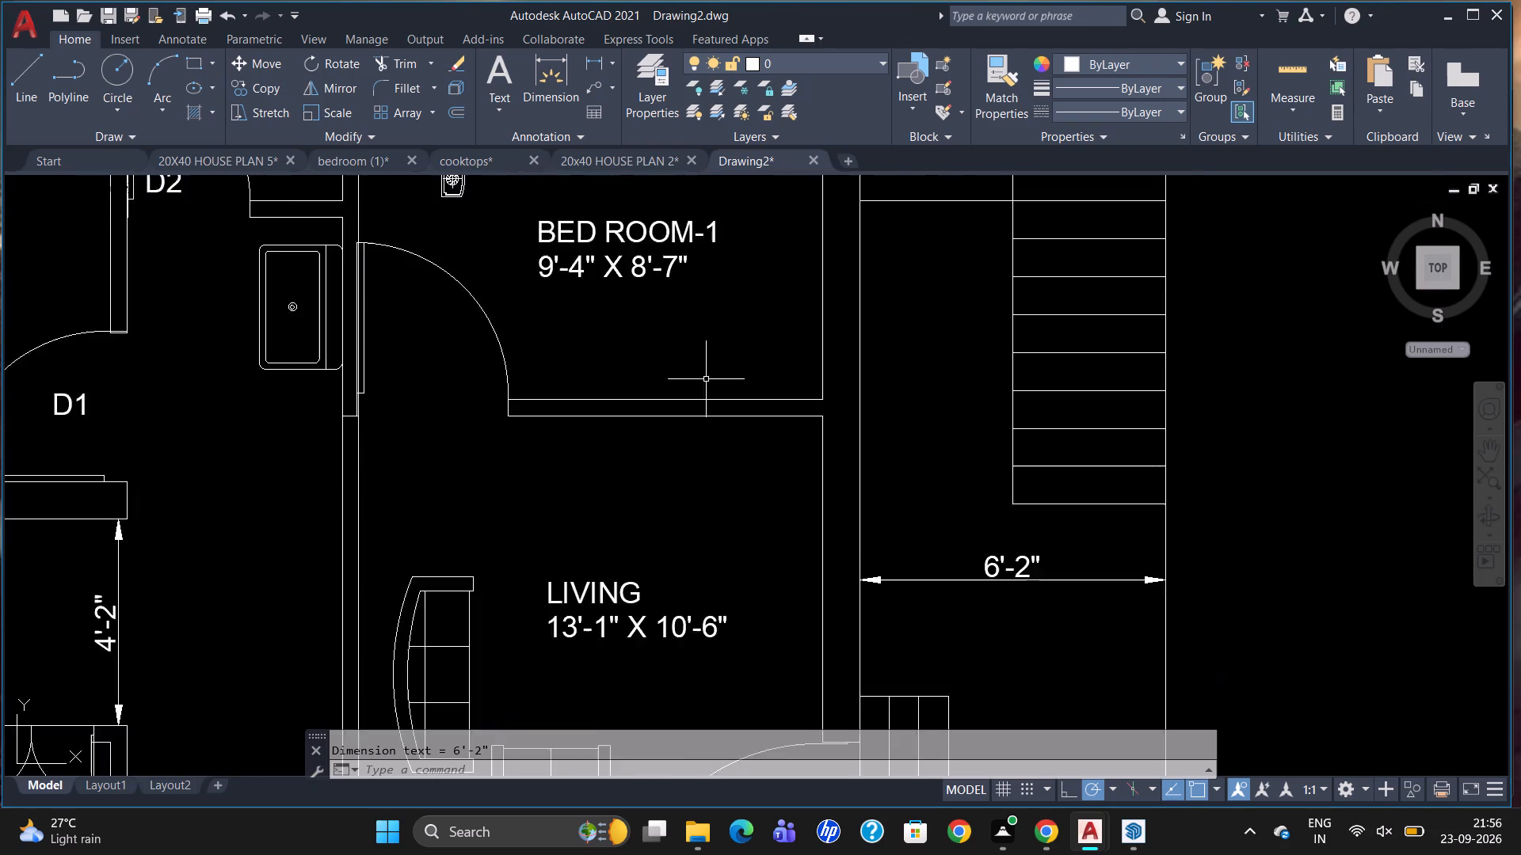
pyautogui.scroll(-1, 706, 369)
pyautogui.scroll(3, 363, 288)
pyautogui.scroll(-4, 772, 305)
pyautogui.scroll(3, 819, 242)
pyautogui.scroll(-1, 715, 262)
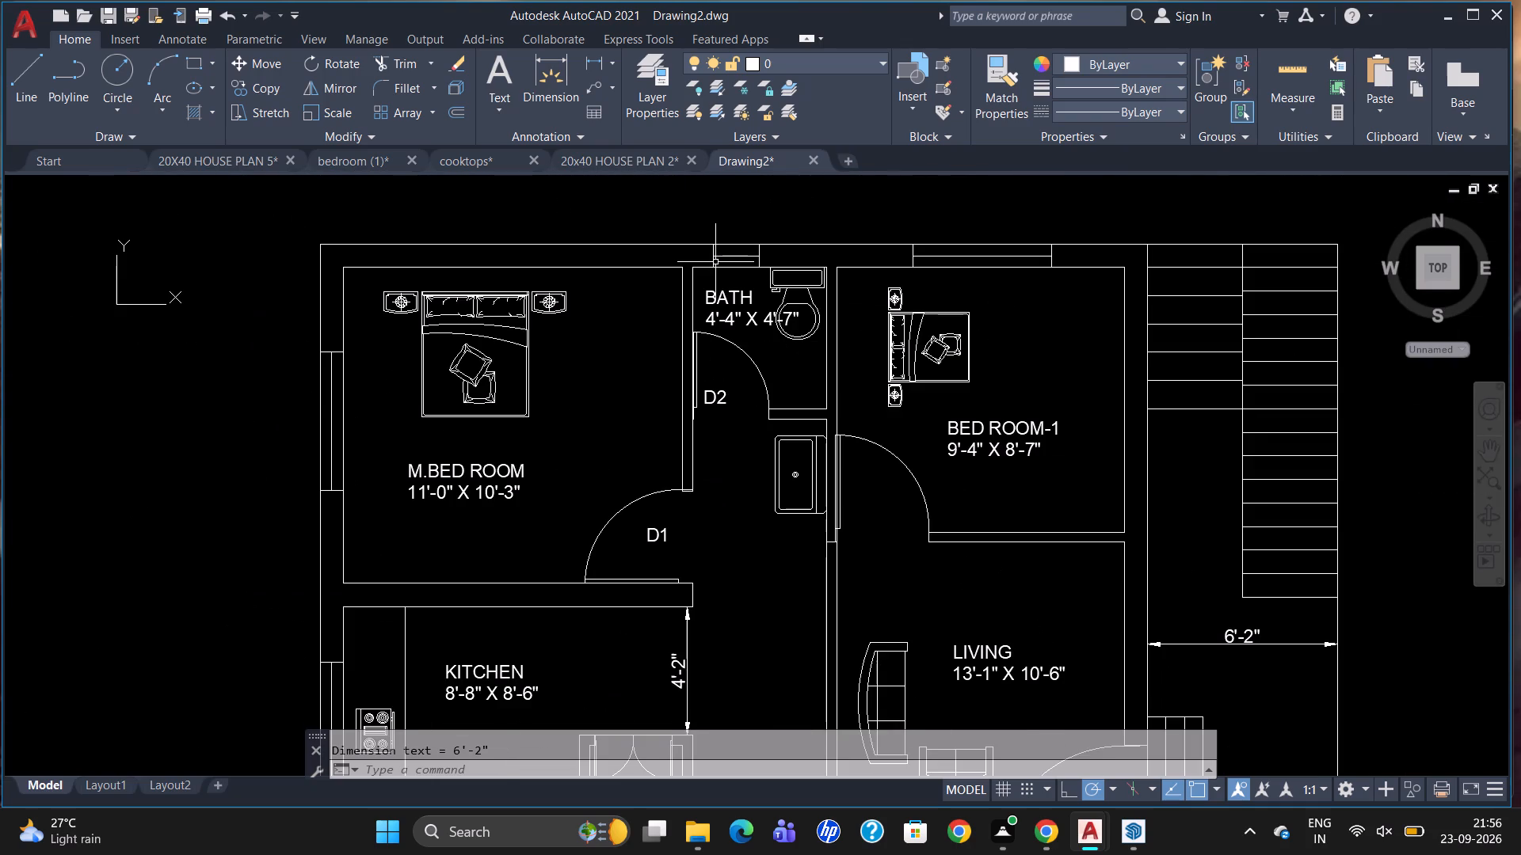
pyautogui.scroll(-1, 753, 260)
pyautogui.scroll(1, 871, 226)
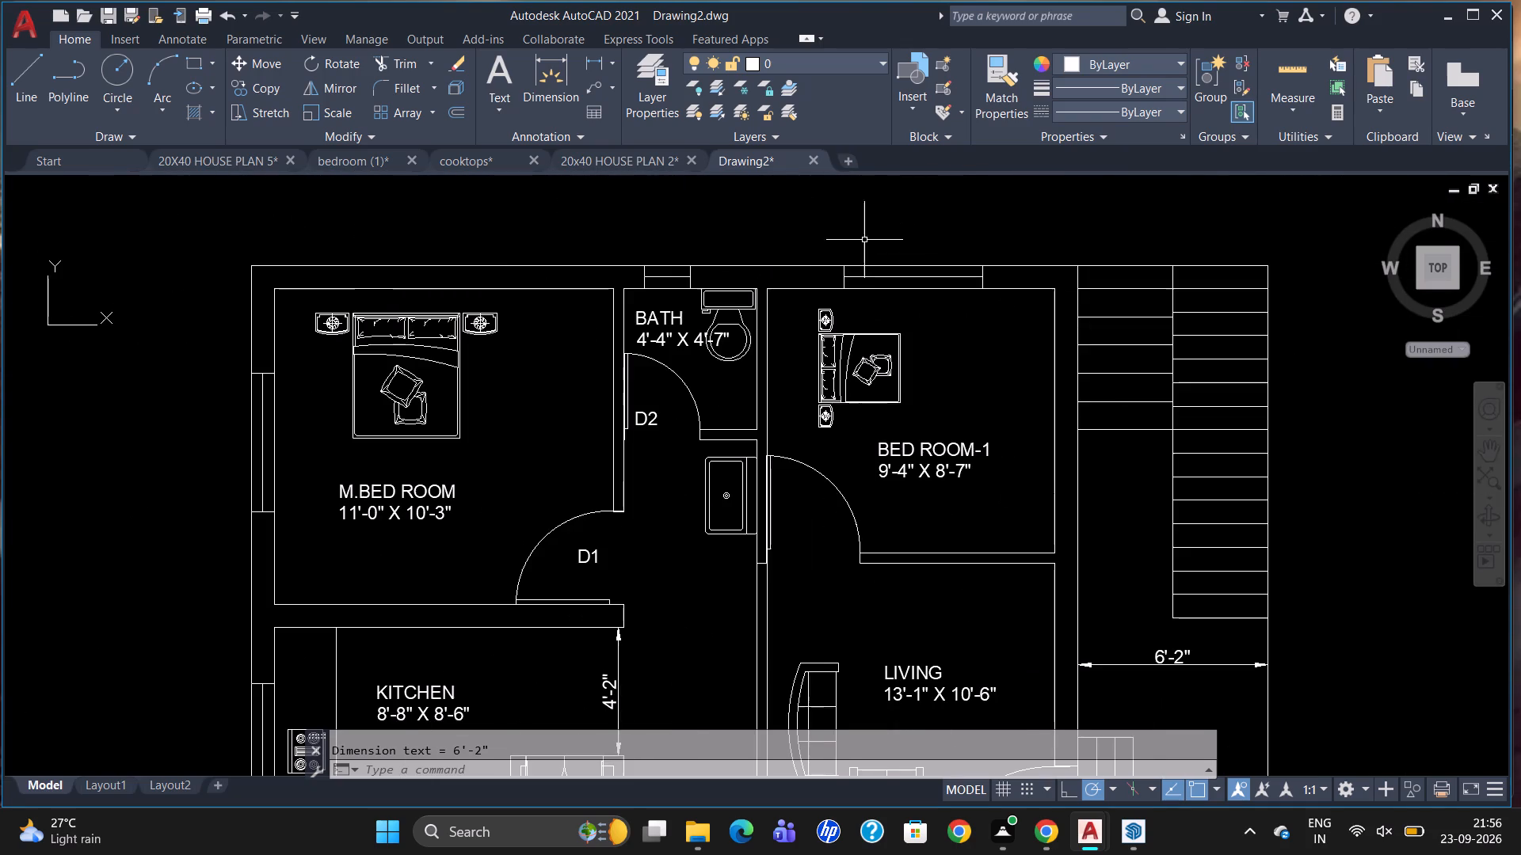
pyautogui.press('t')
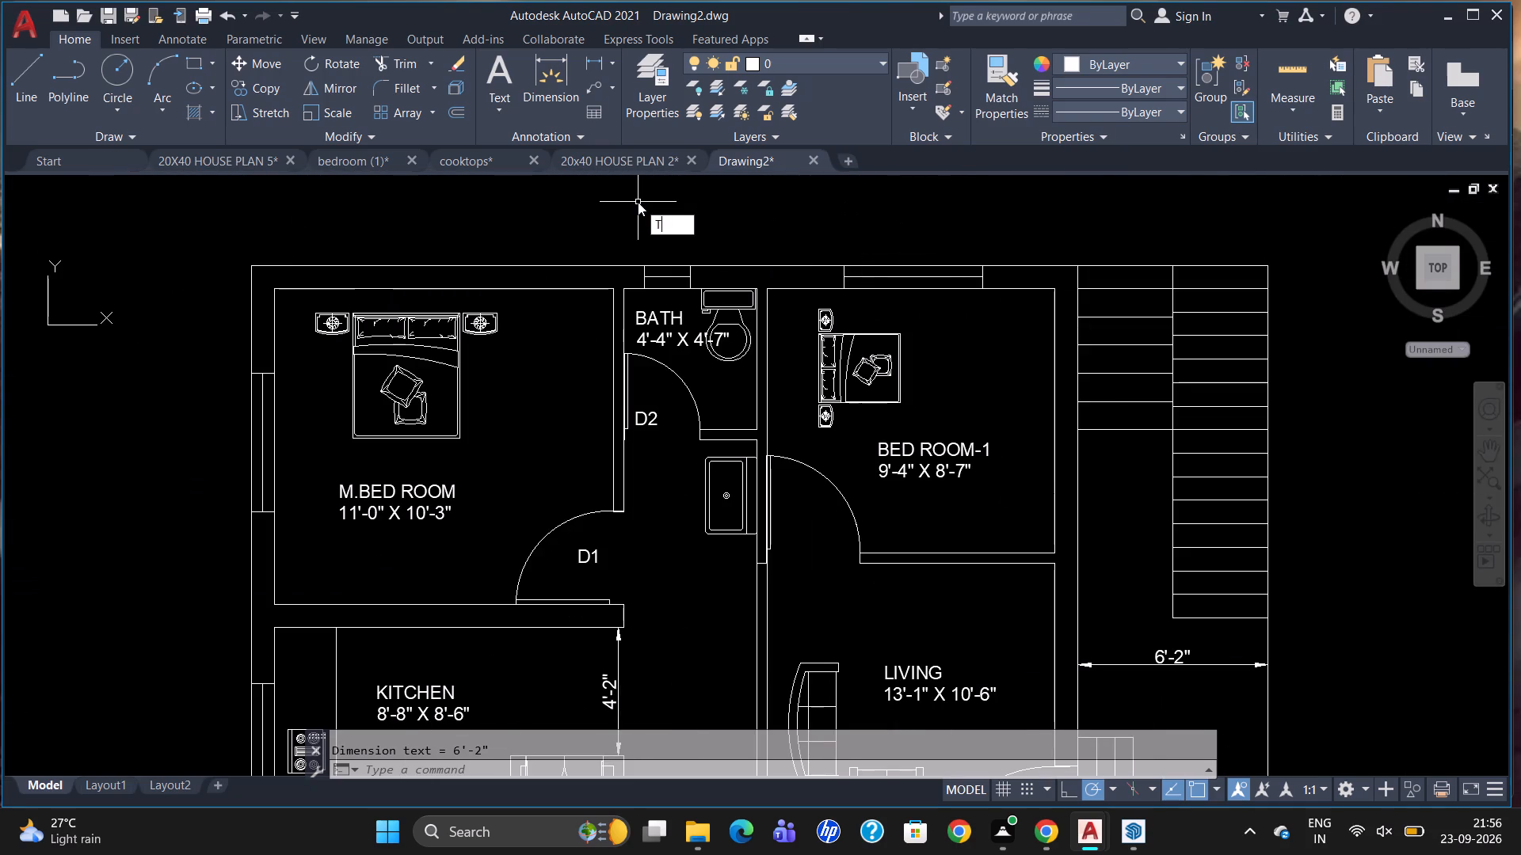
pyautogui.press('Return')
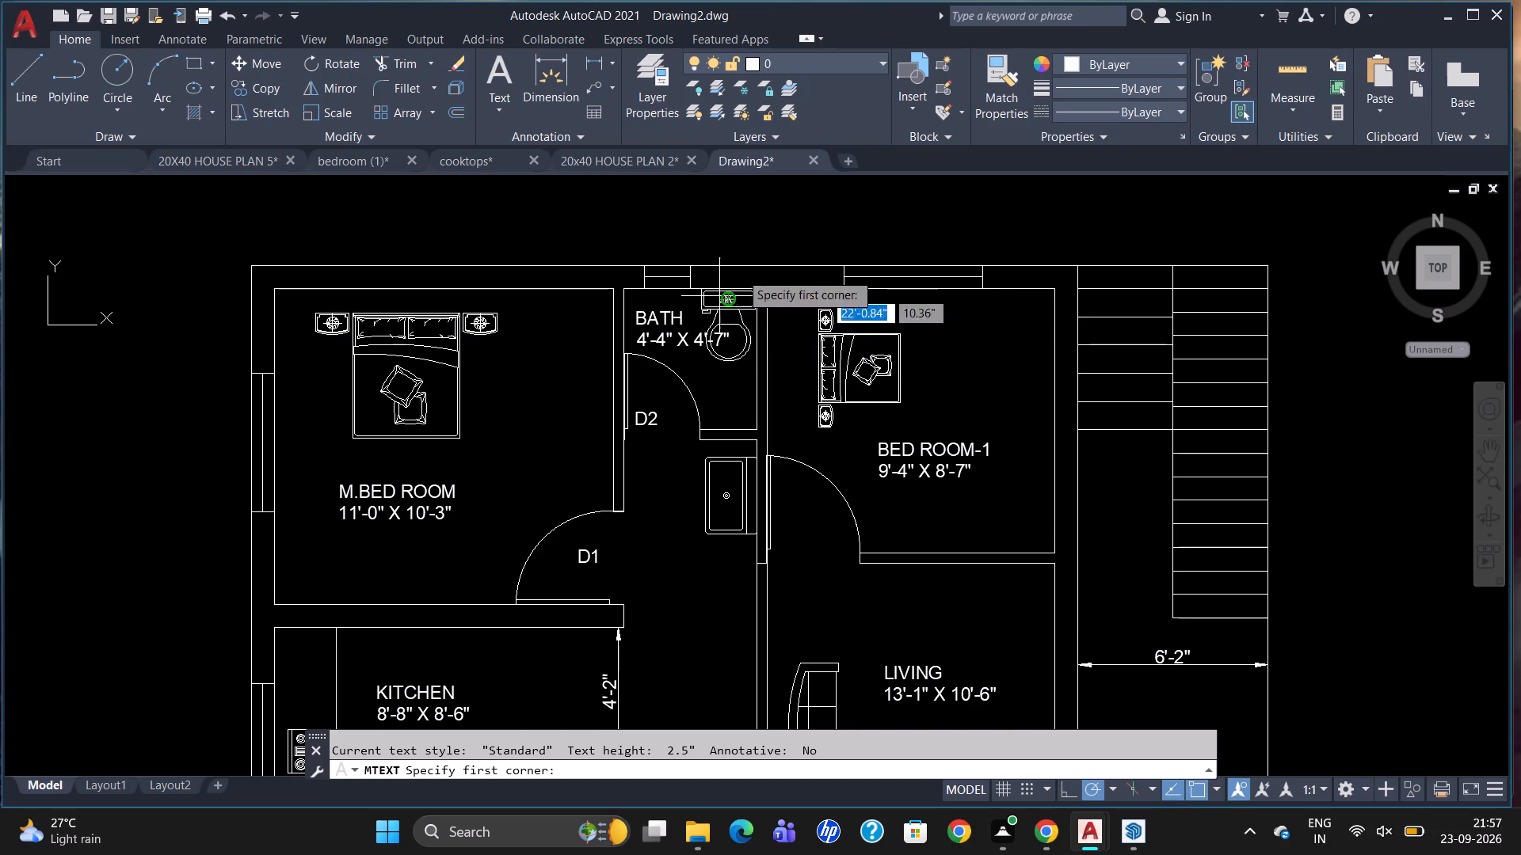
pyautogui.scroll(-2, 815, 396)
pyautogui.scroll(1, 820, 310)
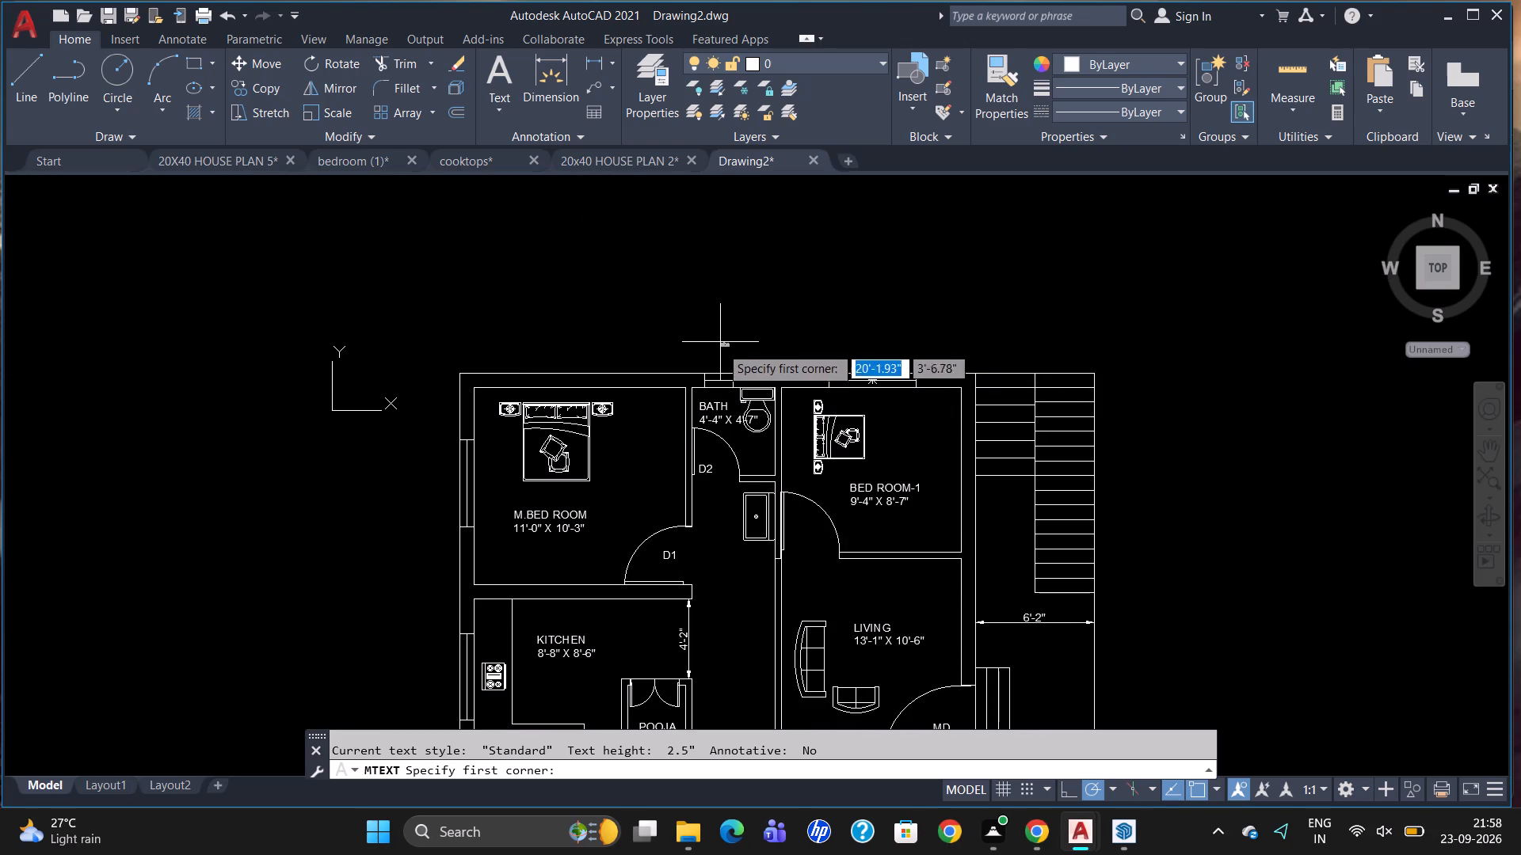
pyautogui.scroll(2, 726, 359)
pyautogui.moveTo(688, 360); pyautogui.dragTo(697, 374)
pyautogui.click(722, 382)
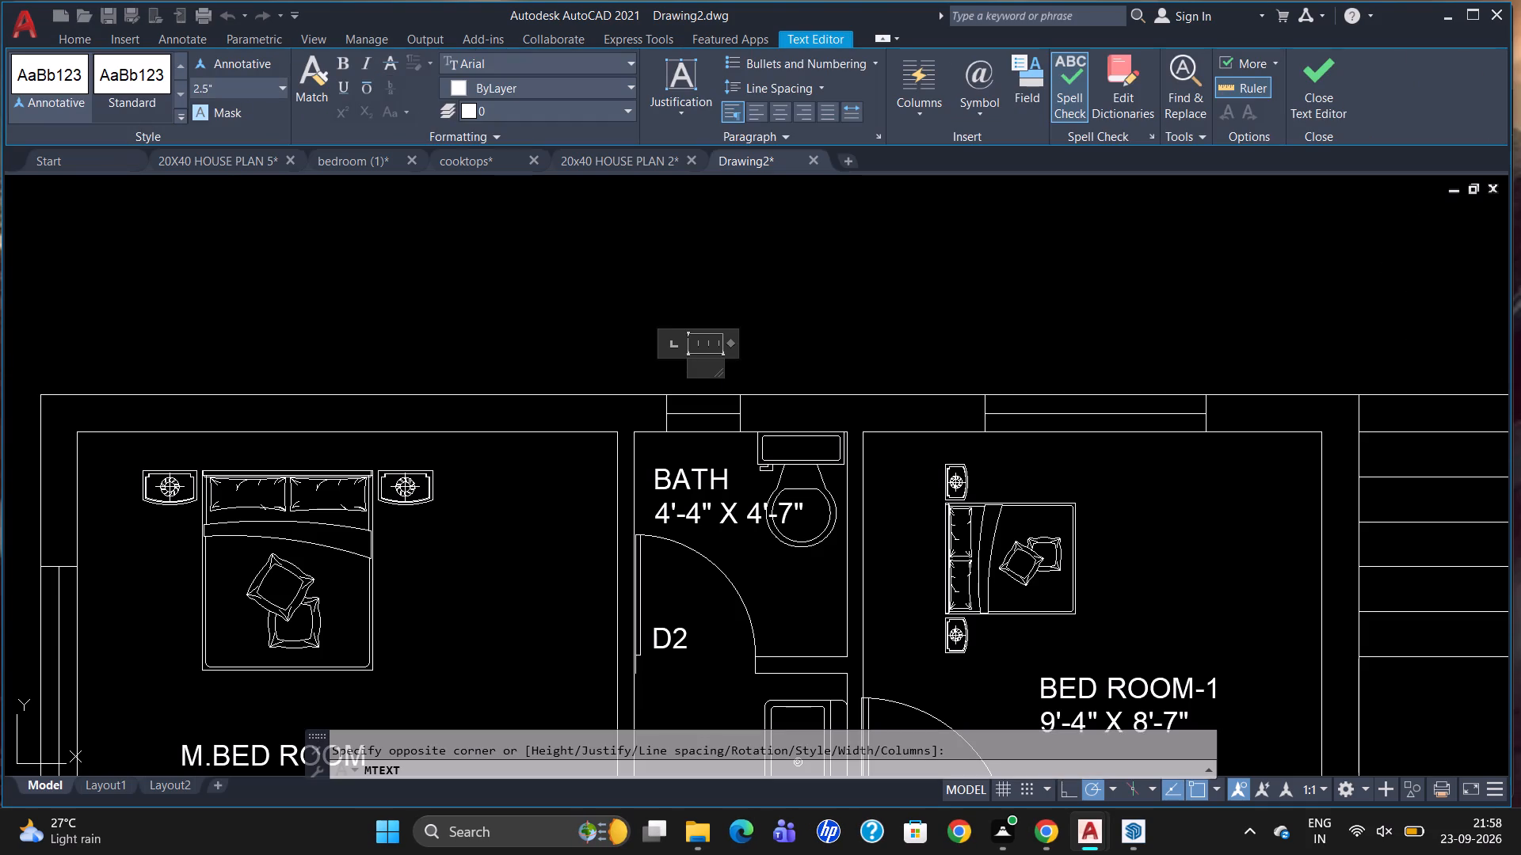
pyautogui.click(228, 85)
pyautogui.press('BackSpace')
pyautogui.press('5')
pyautogui.press('Return')
pyautogui.press('v')
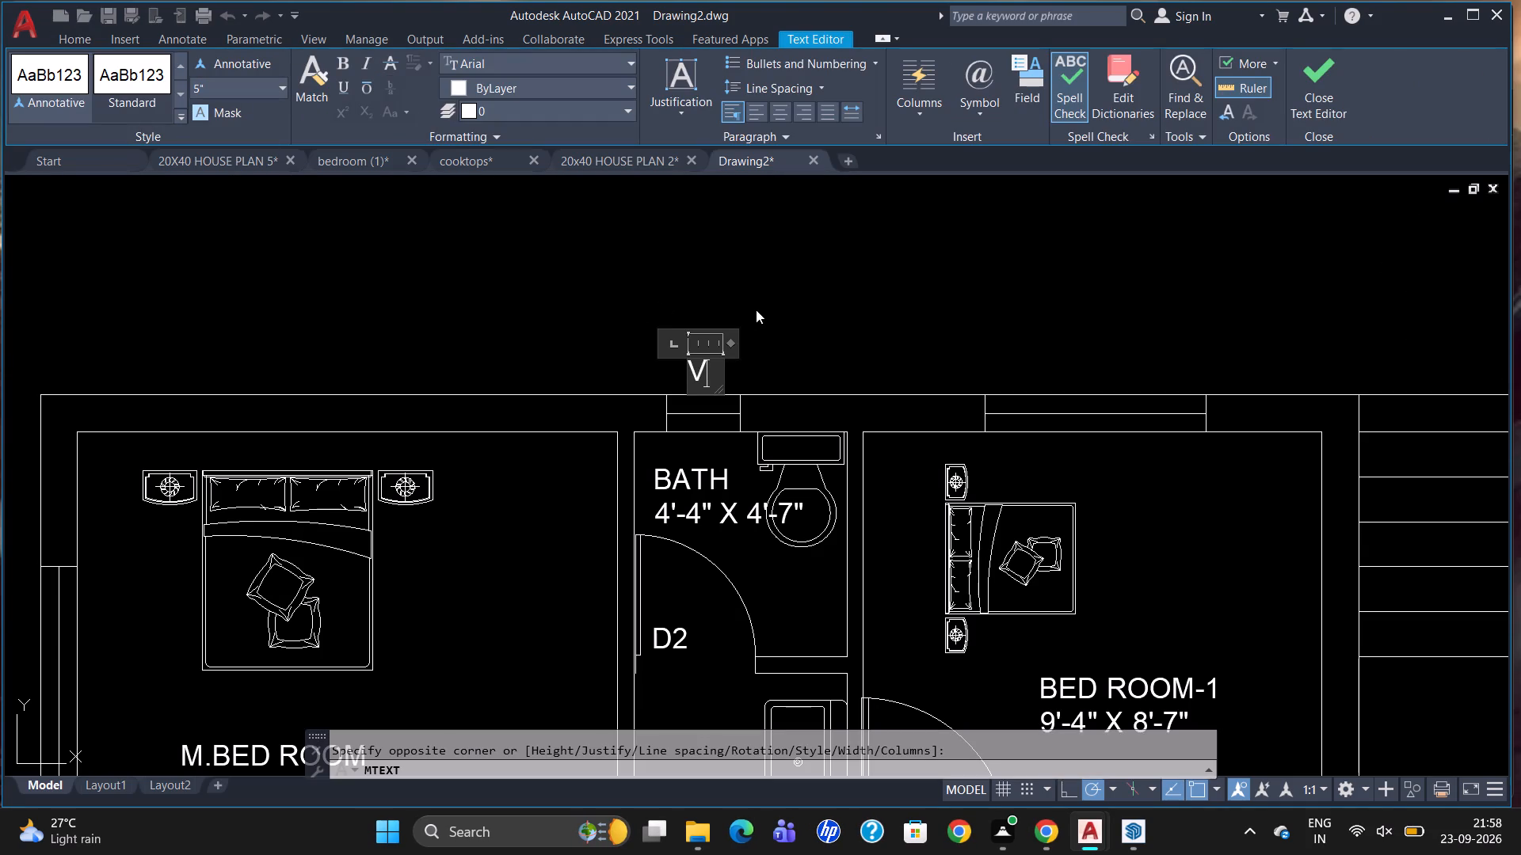
pyautogui.click(759, 306)
# Label the Bed Room-1 window "W" in 5" high multiline text just outside the outer wall.
pyautogui.scroll(-3, 753, 308)
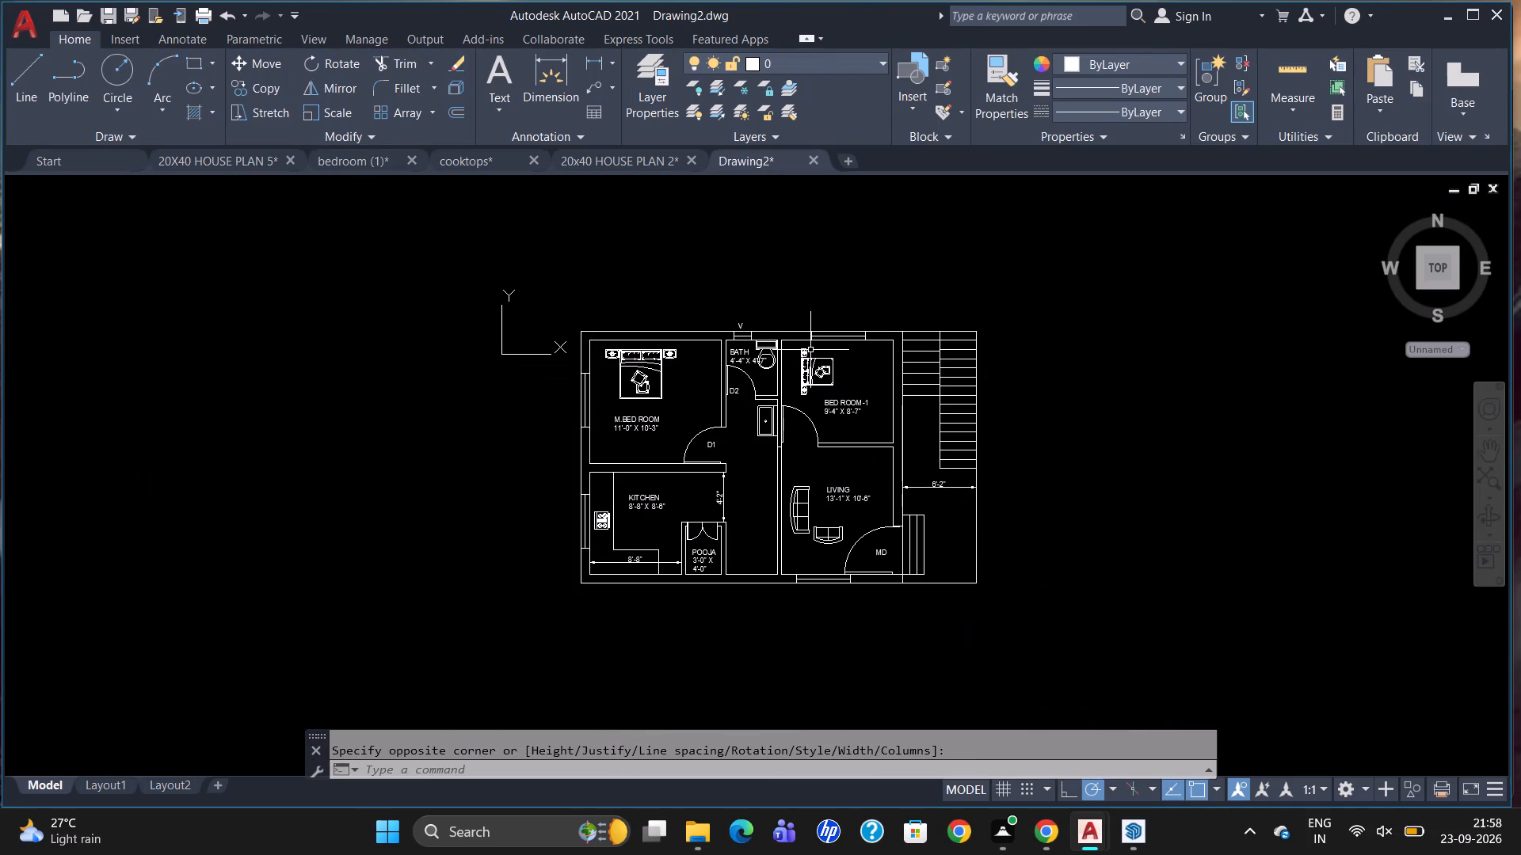
pyautogui.press('t')
pyautogui.press('Return')
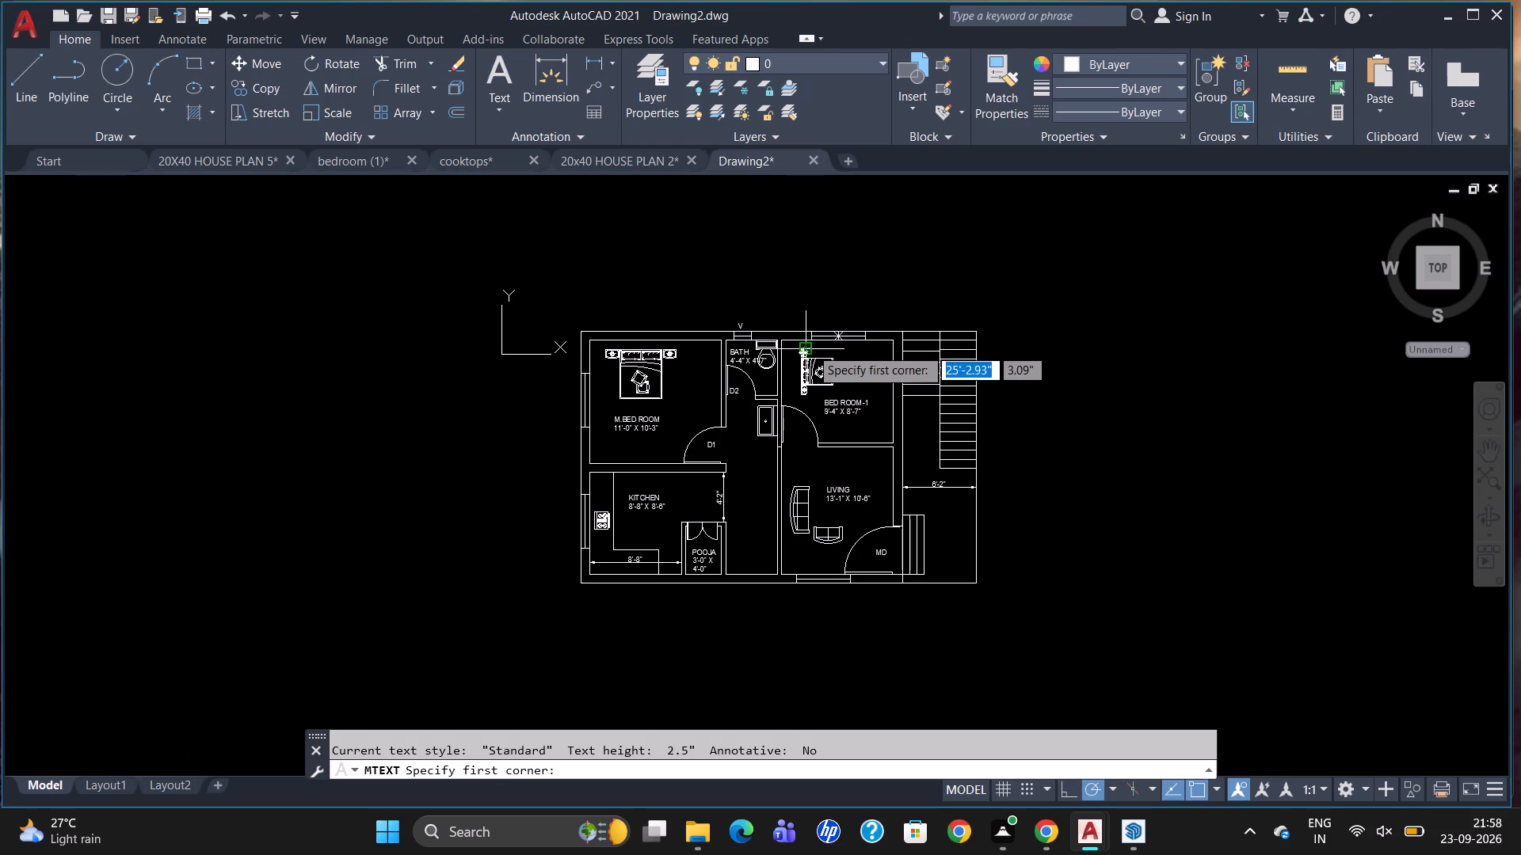
pyautogui.scroll(3, 831, 331)
pyautogui.moveTo(841, 303); pyautogui.dragTo(852, 316)
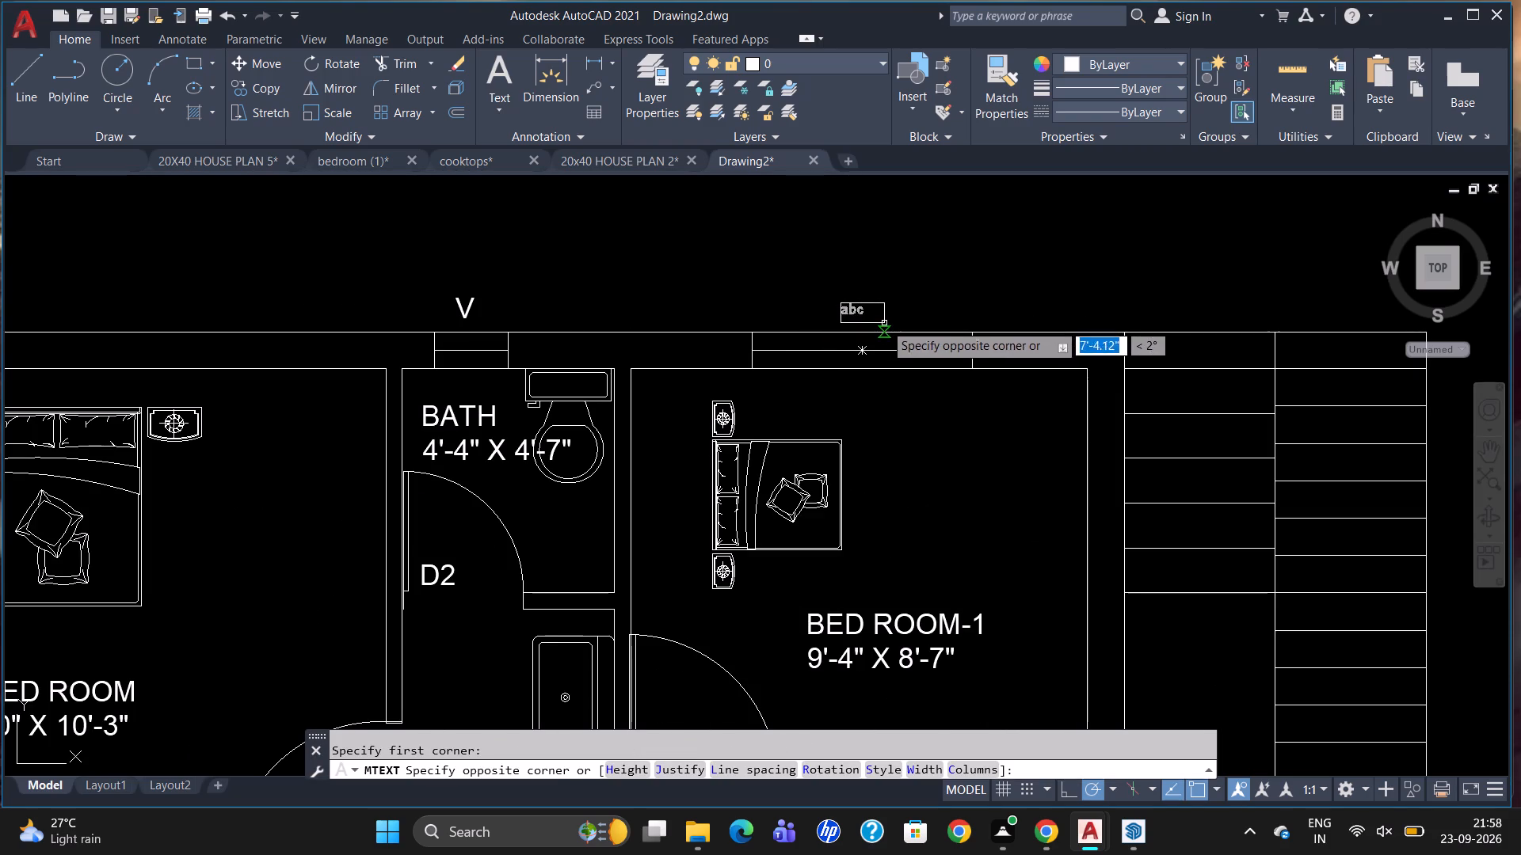
pyautogui.click(886, 324)
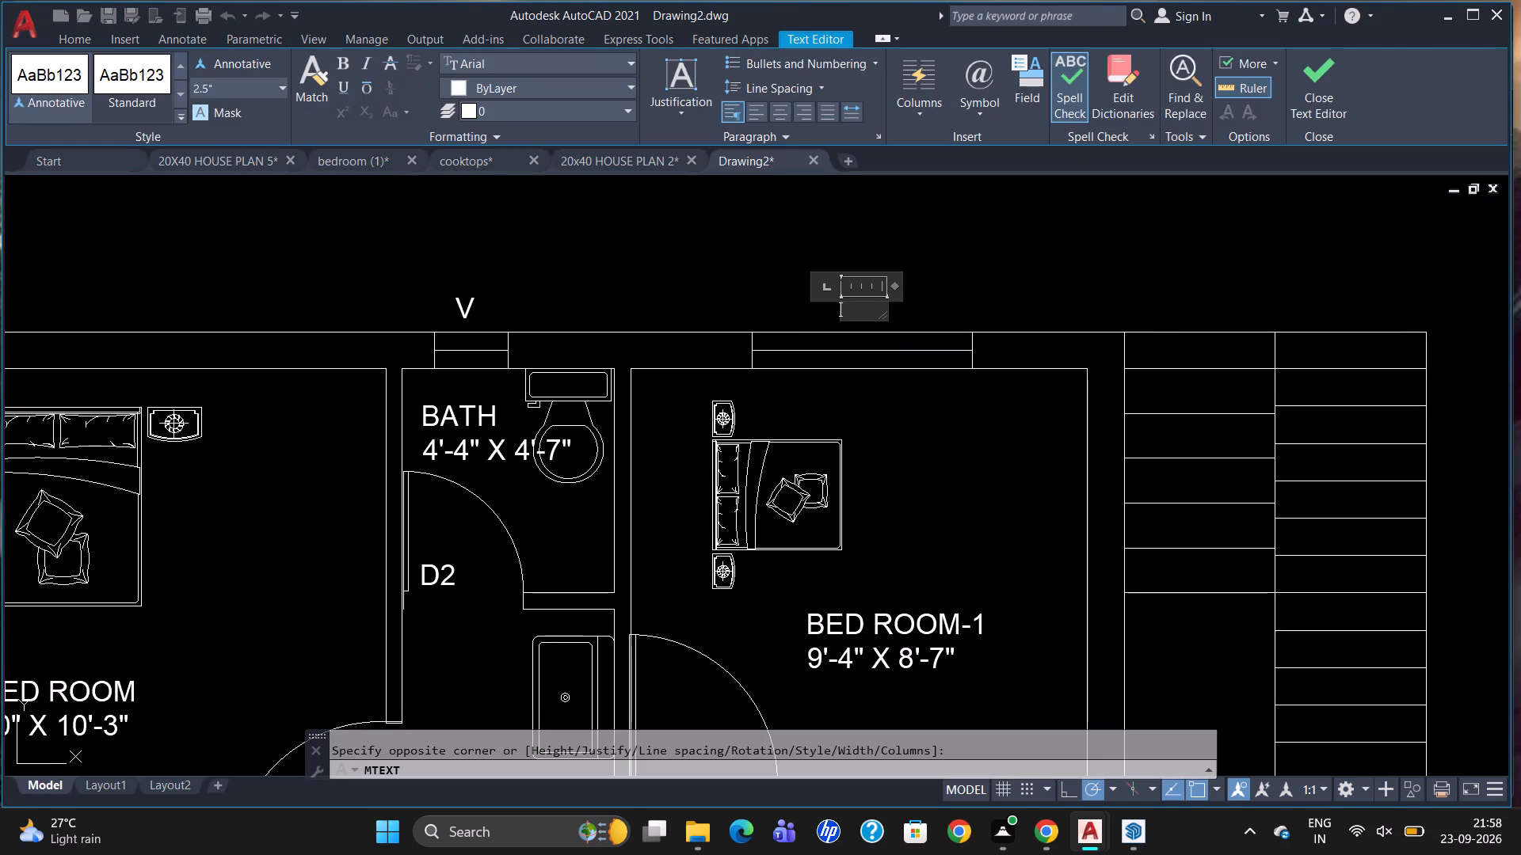
pyautogui.click(236, 89)
pyautogui.press('BackSpace')
pyautogui.press('5')
pyautogui.press('Return')
pyautogui.press('w')
pyautogui.click(693, 378)
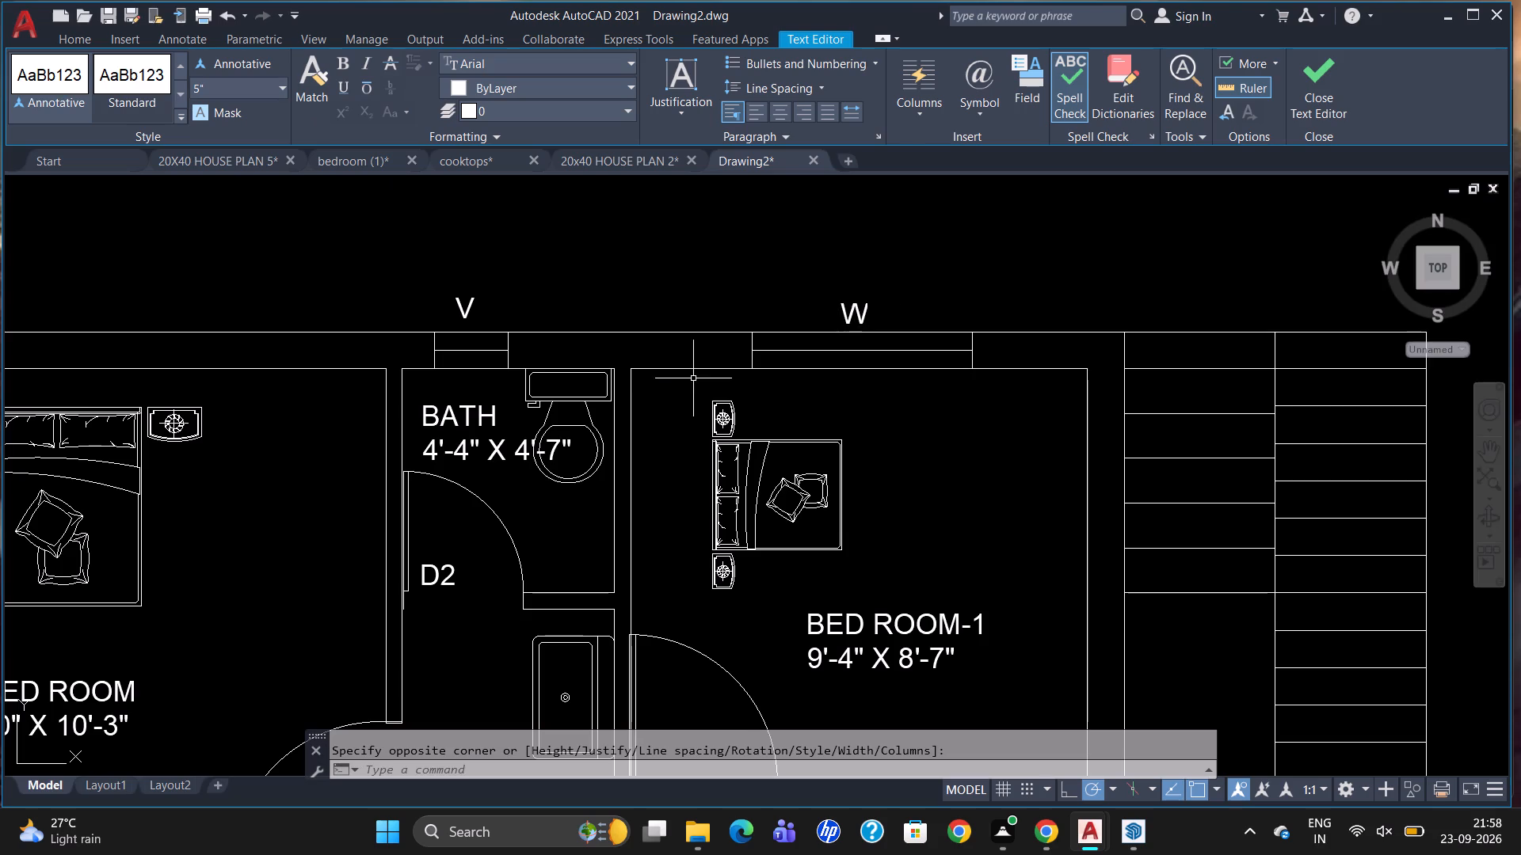
# Label the master bedroom window "W" in 5" high multiline text just outside the outer wall.
pyautogui.scroll(-4, 848, 289)
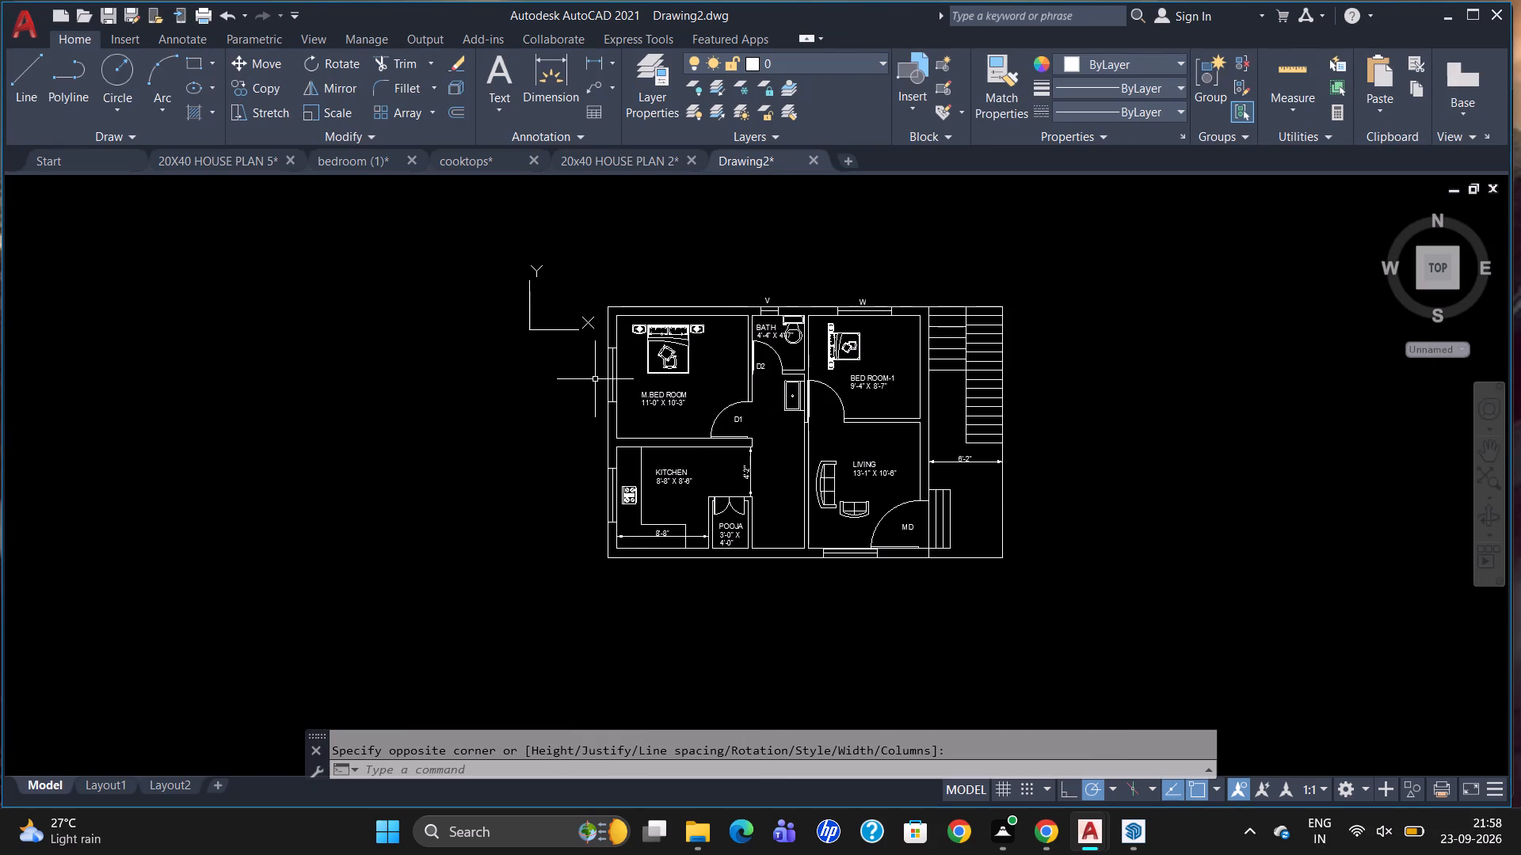
pyautogui.scroll(1, 593, 376)
pyautogui.press('t')
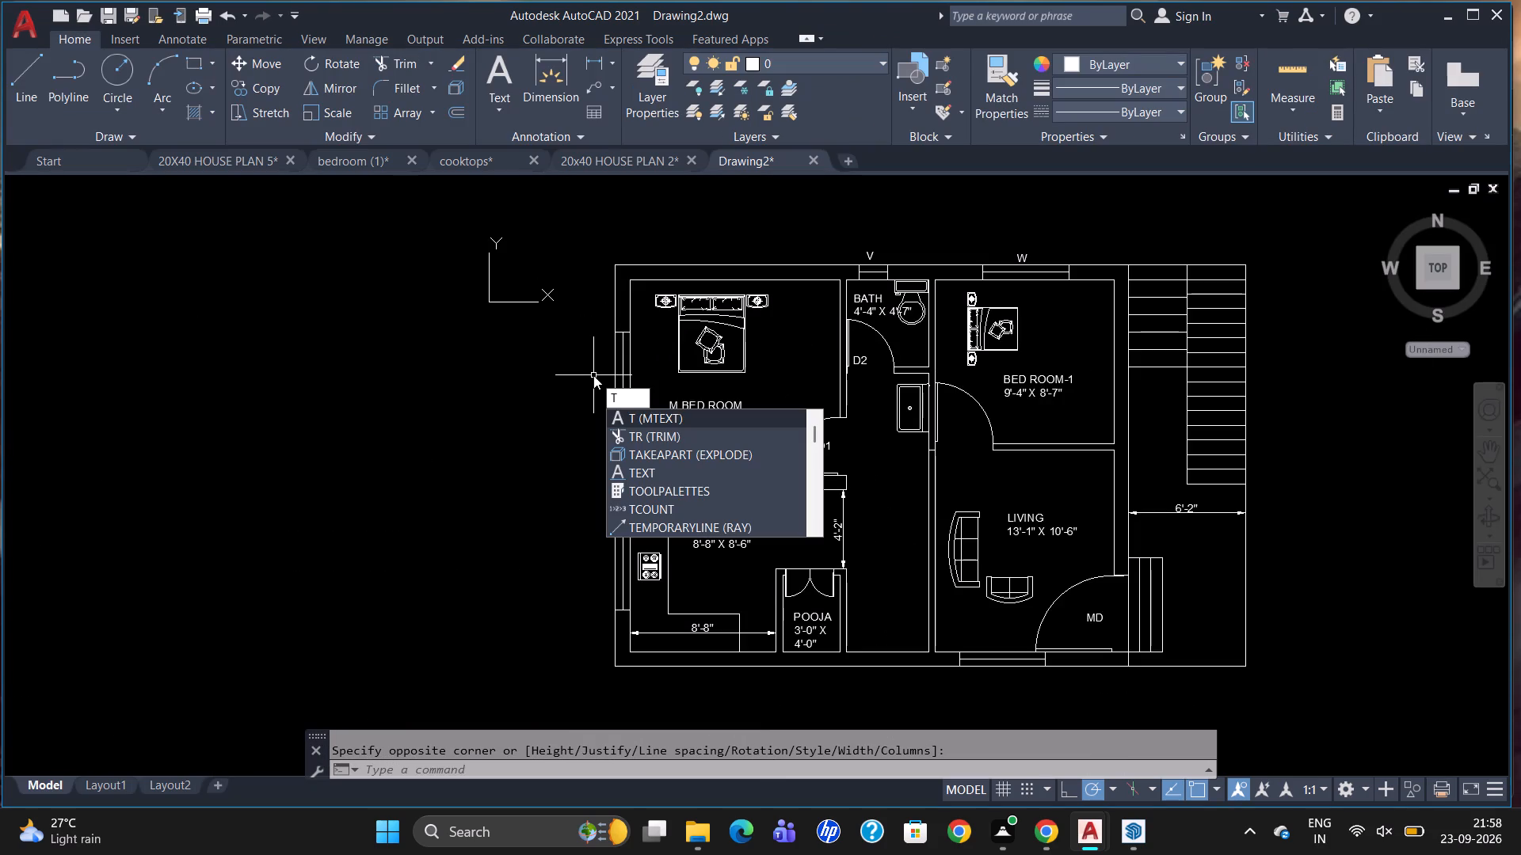
pyautogui.press('Return')
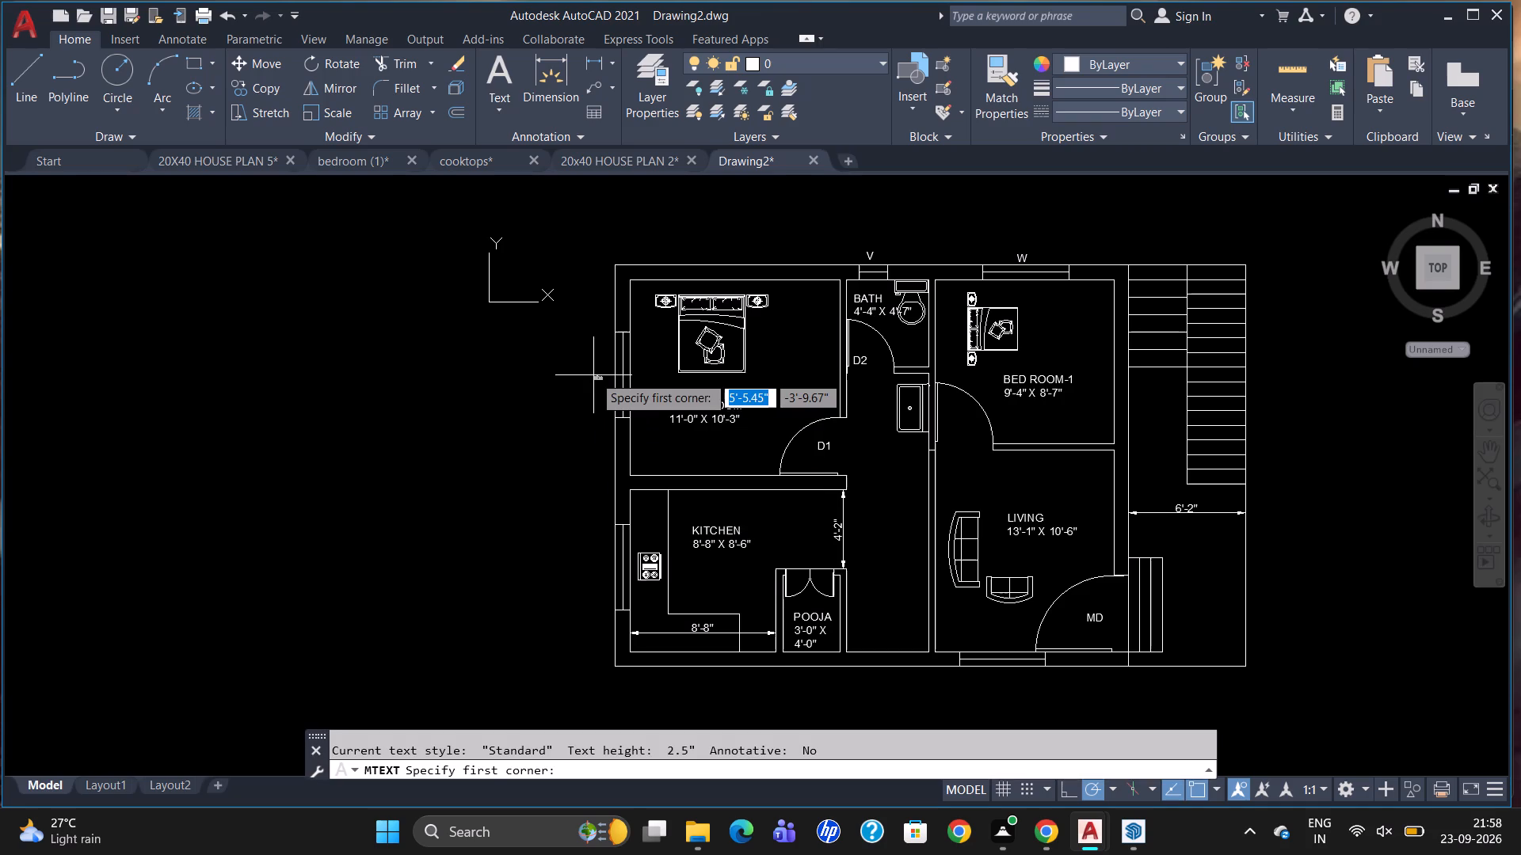
pyautogui.scroll(1, 640, 370)
pyautogui.moveTo(564, 349); pyautogui.dragTo(570, 382)
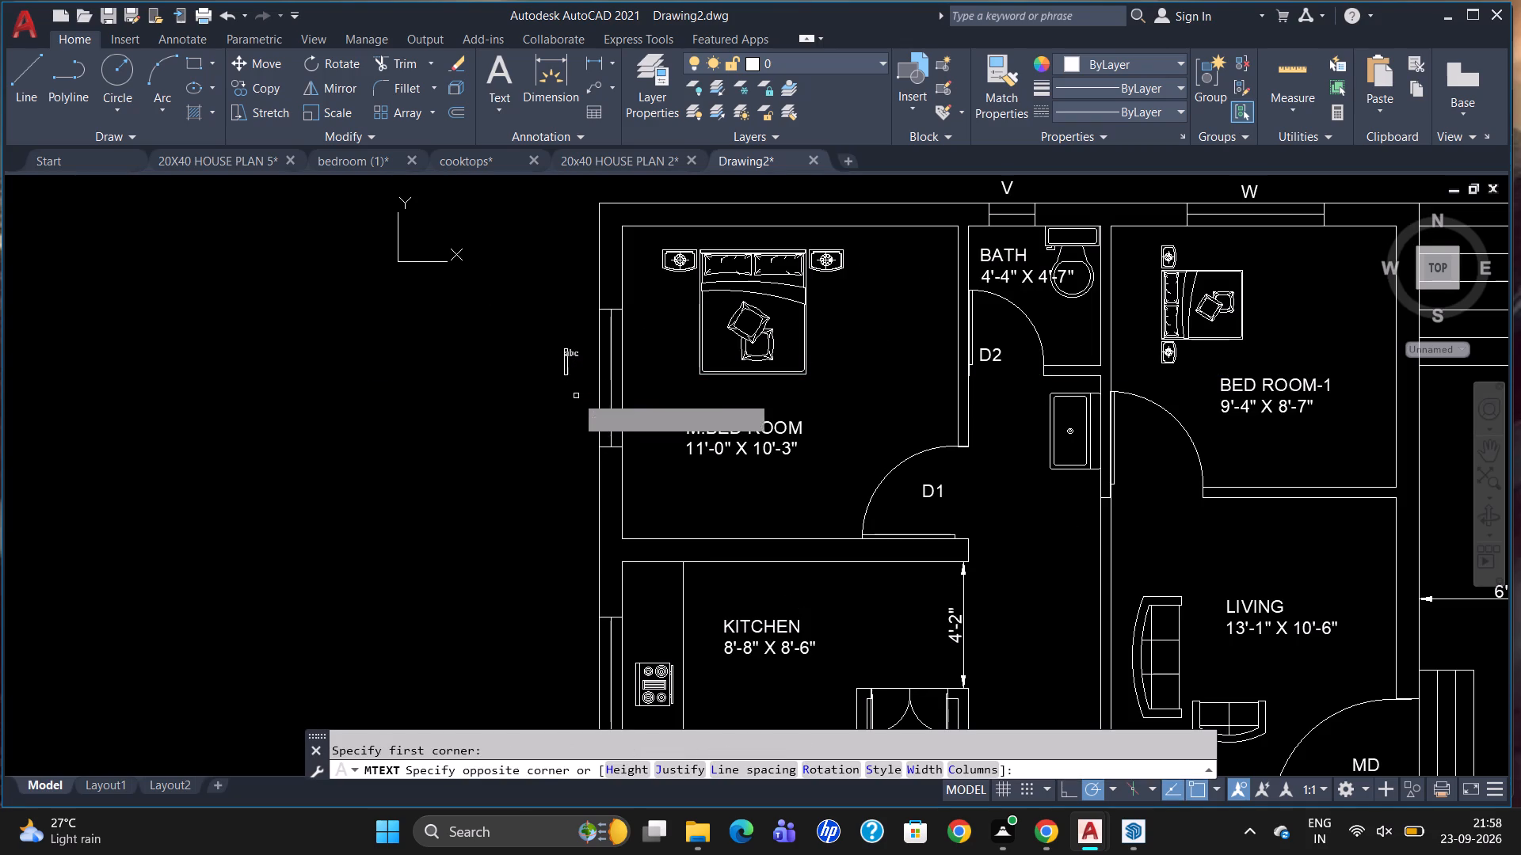
pyautogui.click(585, 410)
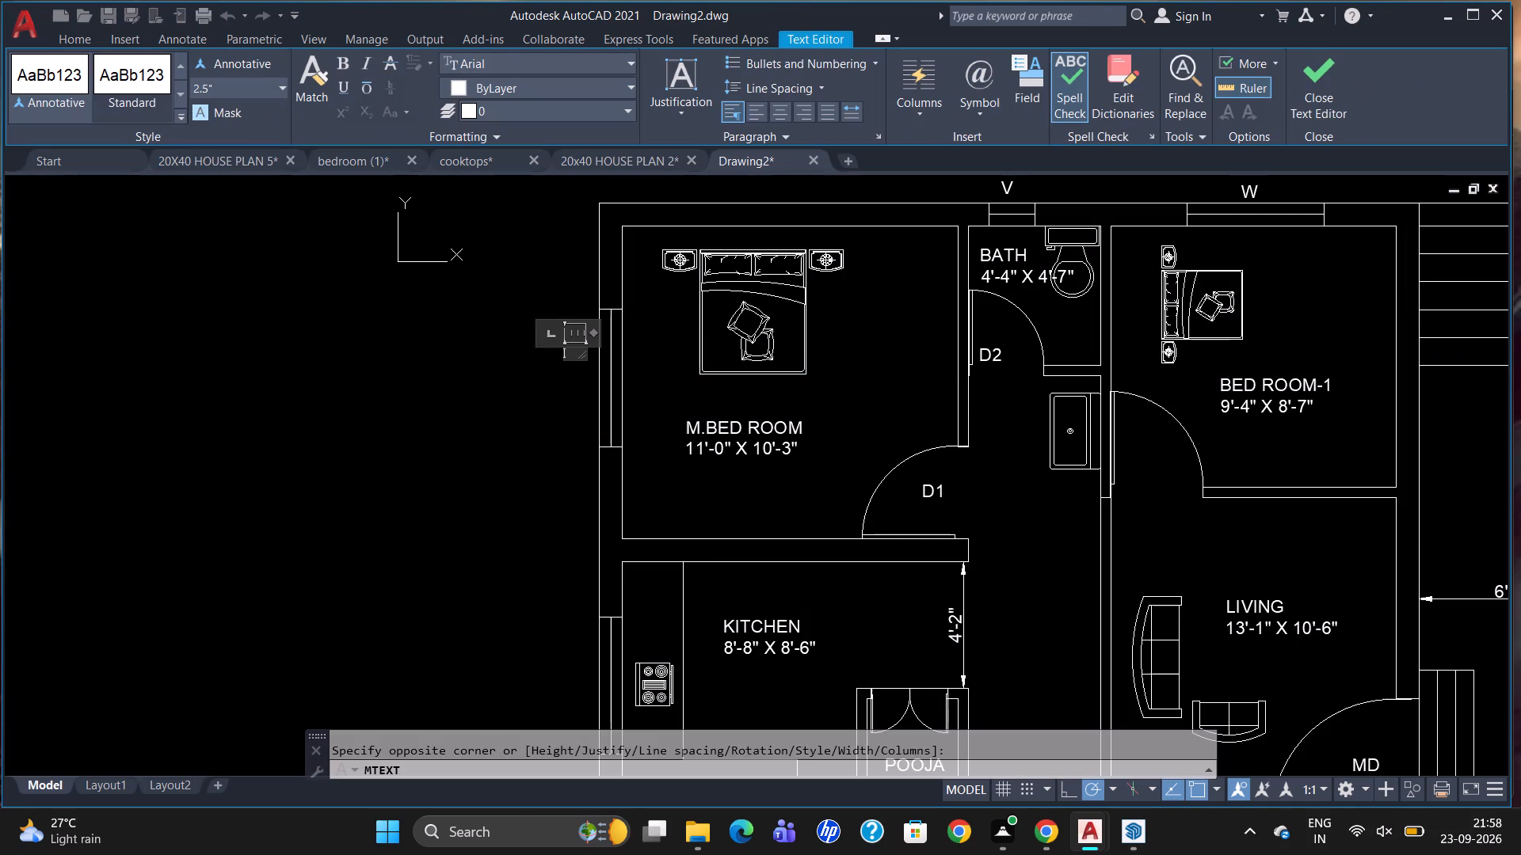
pyautogui.click(242, 85)
pyautogui.press('BackSpace')
pyautogui.press('5')
pyautogui.press('Return')
pyautogui.press('w')
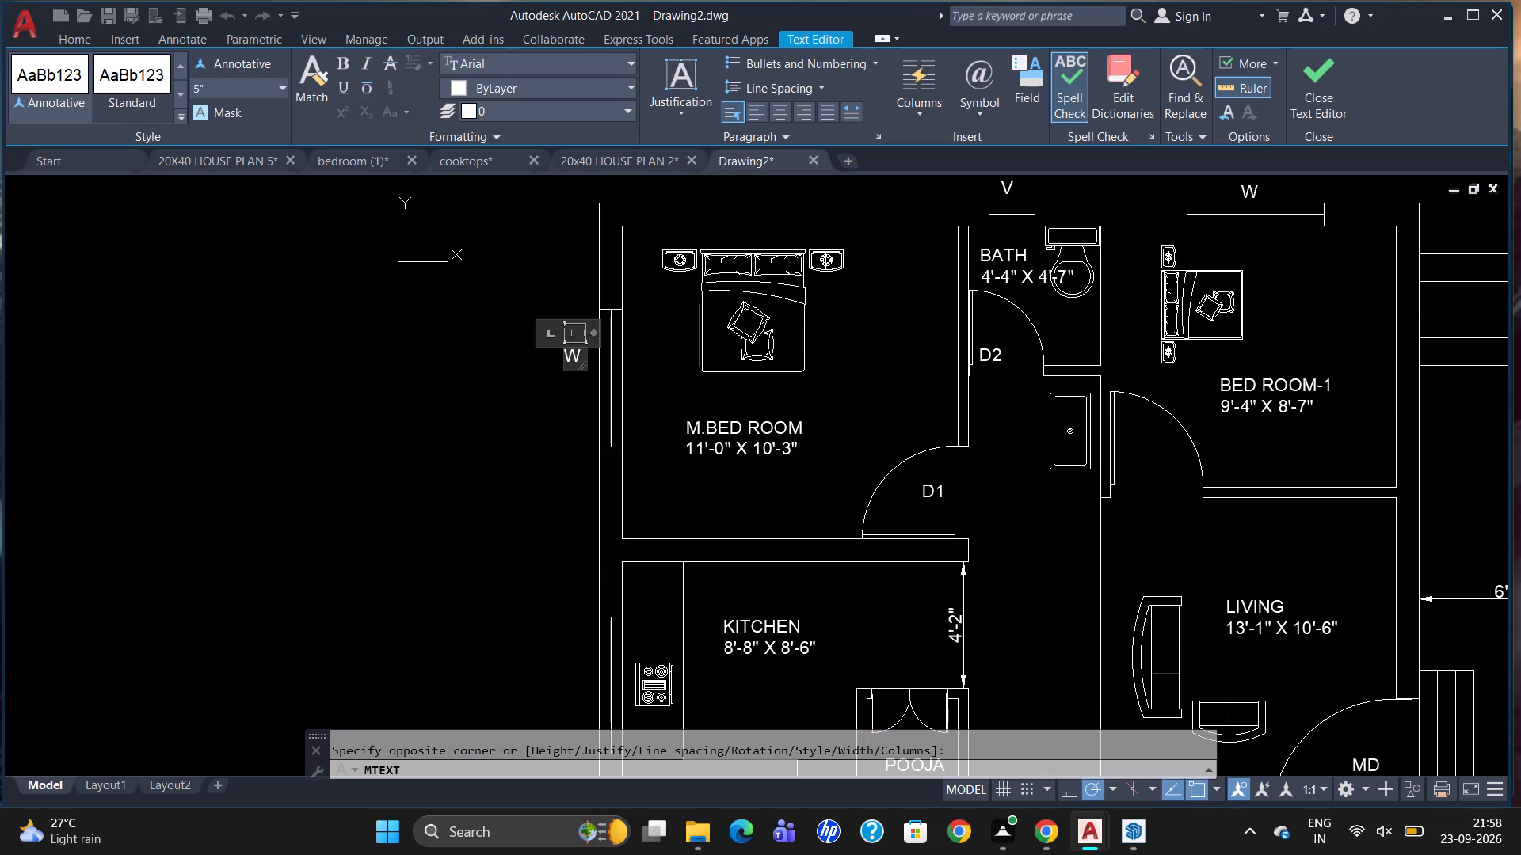
pyautogui.click(389, 359)
# Label the kitchen window "W" in 5" high multiline text just outside the outer wall.
pyautogui.scroll(-2, 777, 280)
pyautogui.scroll(1, 730, 363)
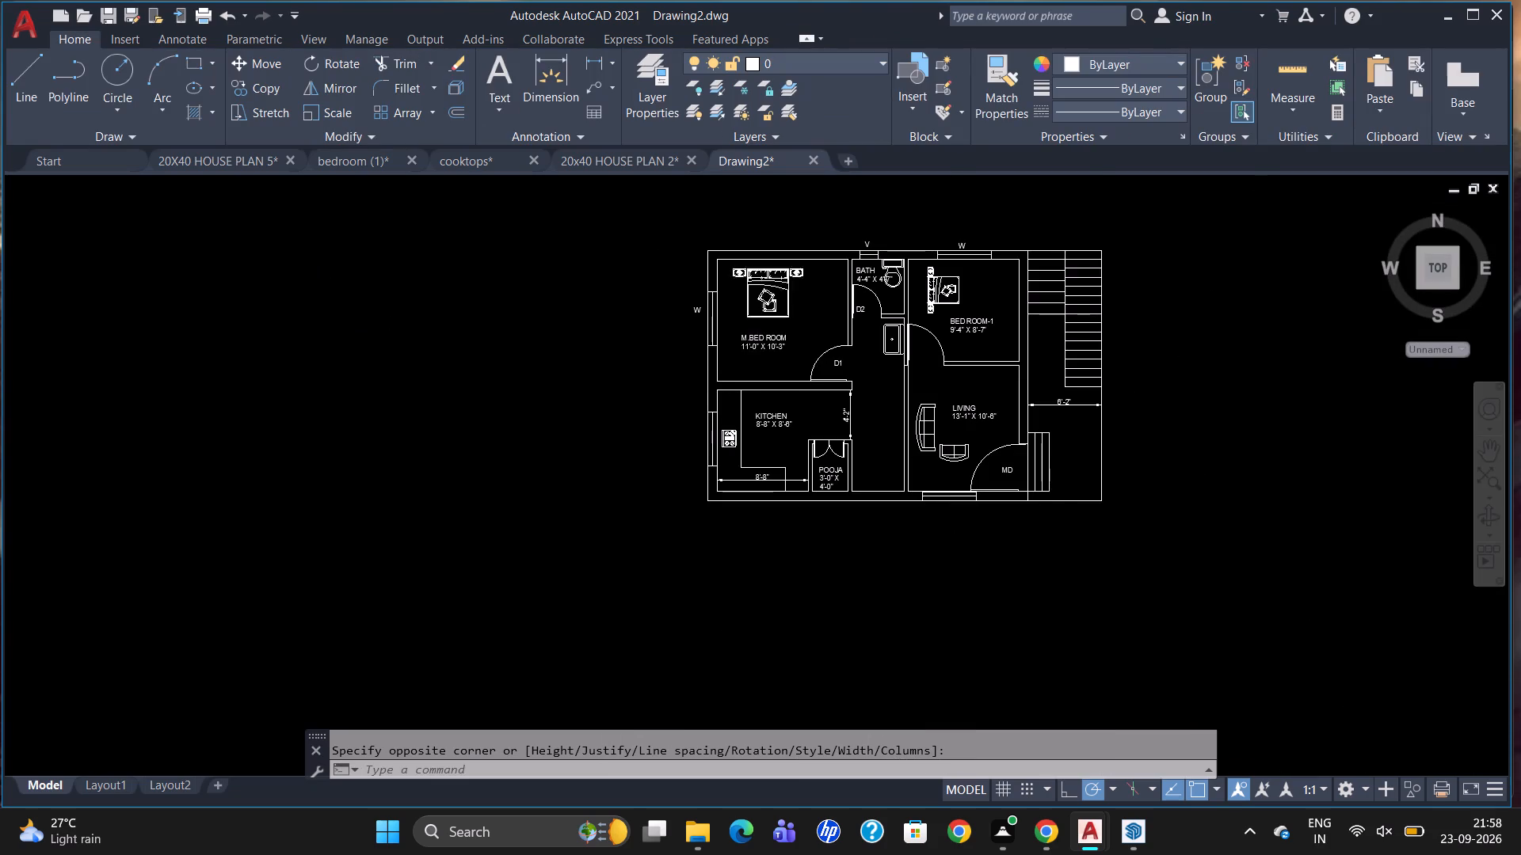
pyautogui.press('t')
pyautogui.press('Return')
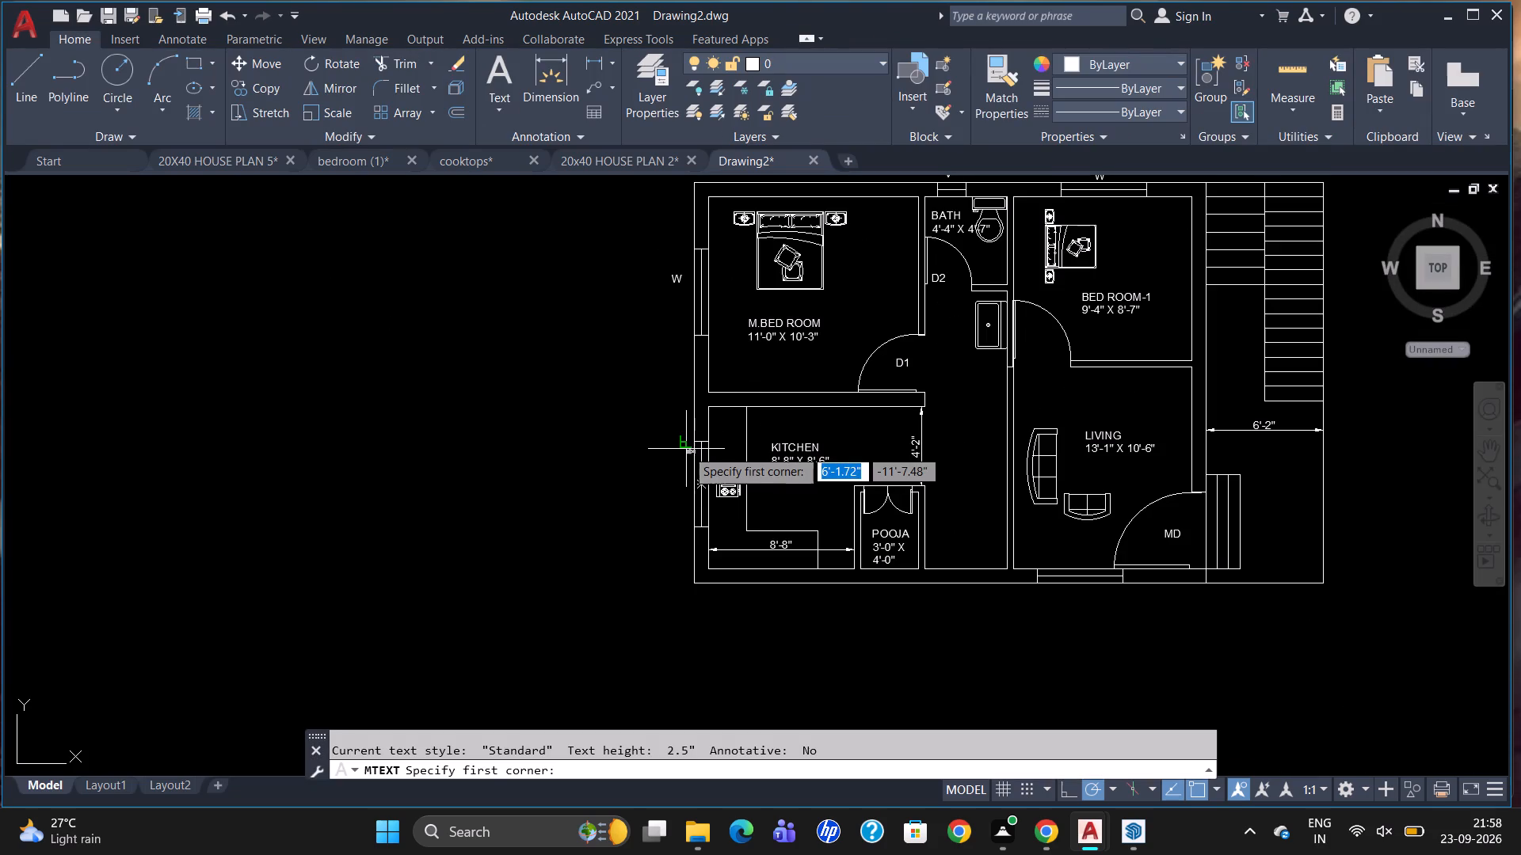
pyautogui.scroll(2, 686, 449)
pyautogui.moveTo(648, 478); pyautogui.dragTo(650, 538)
pyautogui.click(683, 589)
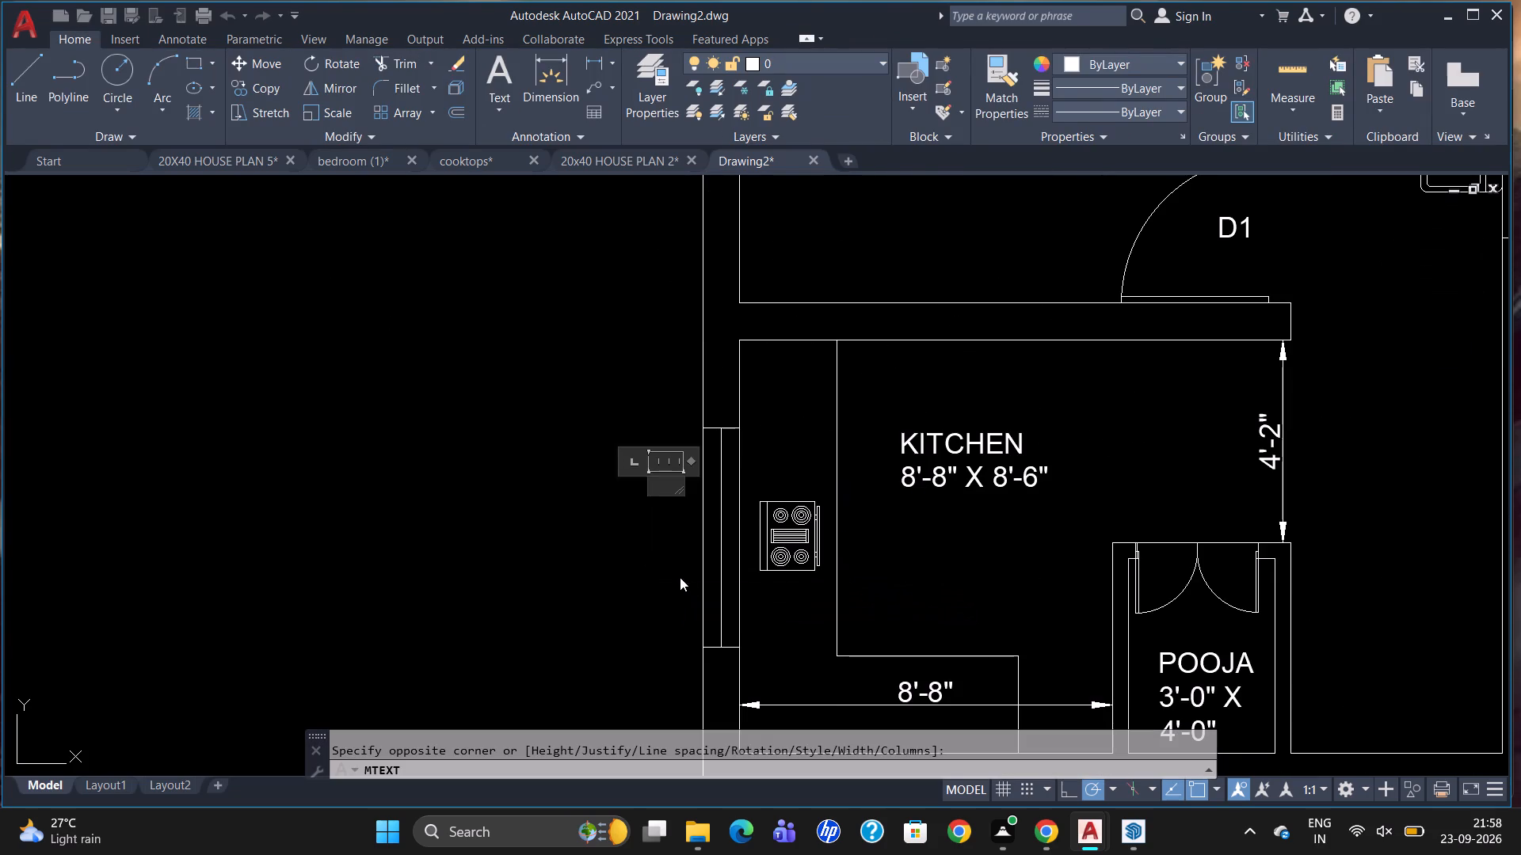
pyautogui.click(239, 94)
pyautogui.press('BackSpace')
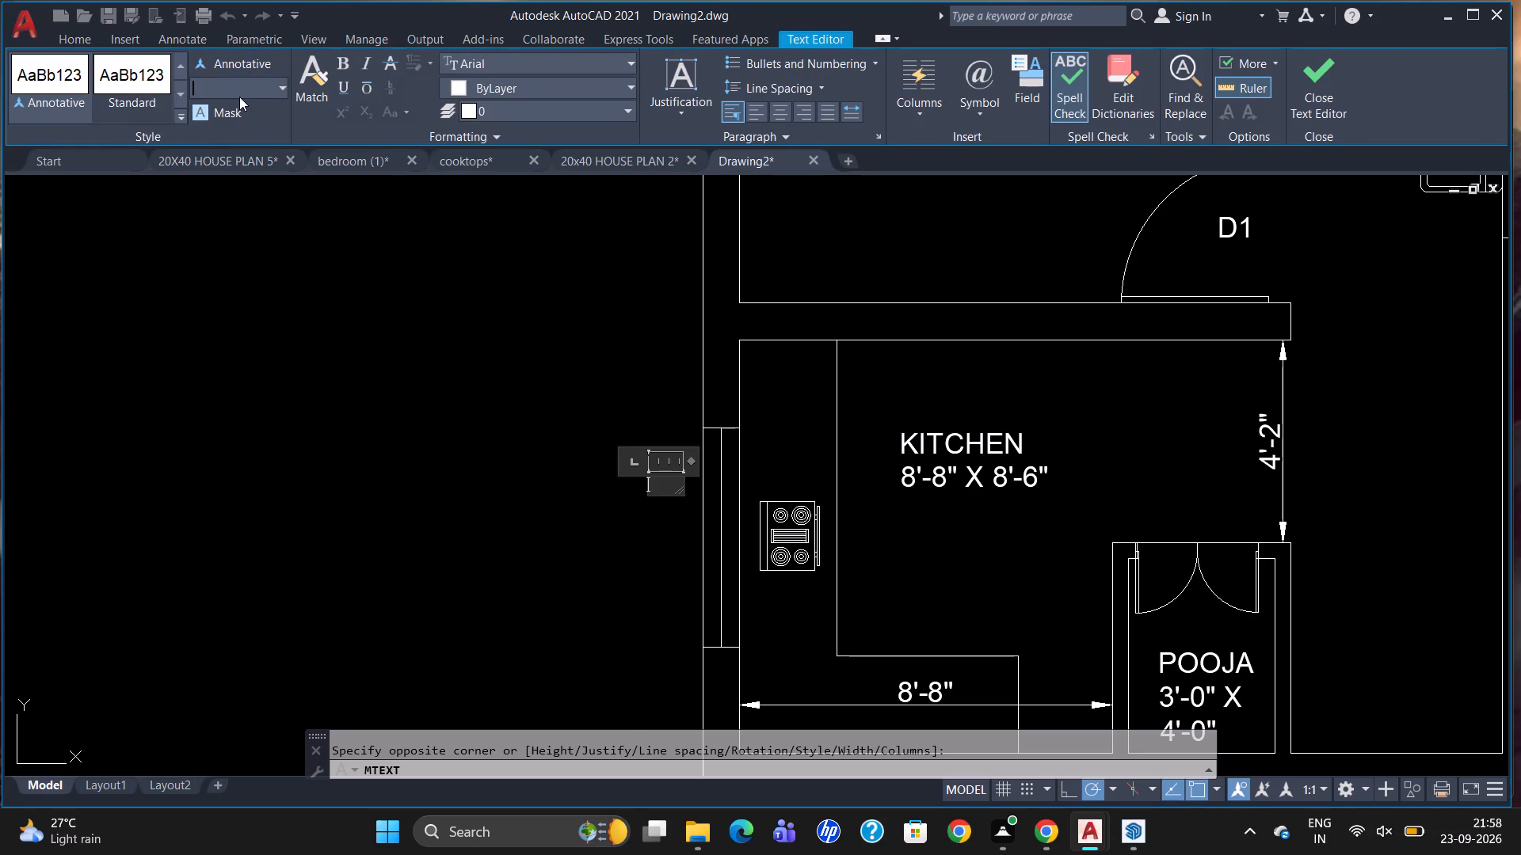
pyautogui.press('5')
pyautogui.press('Return')
pyautogui.press('w')
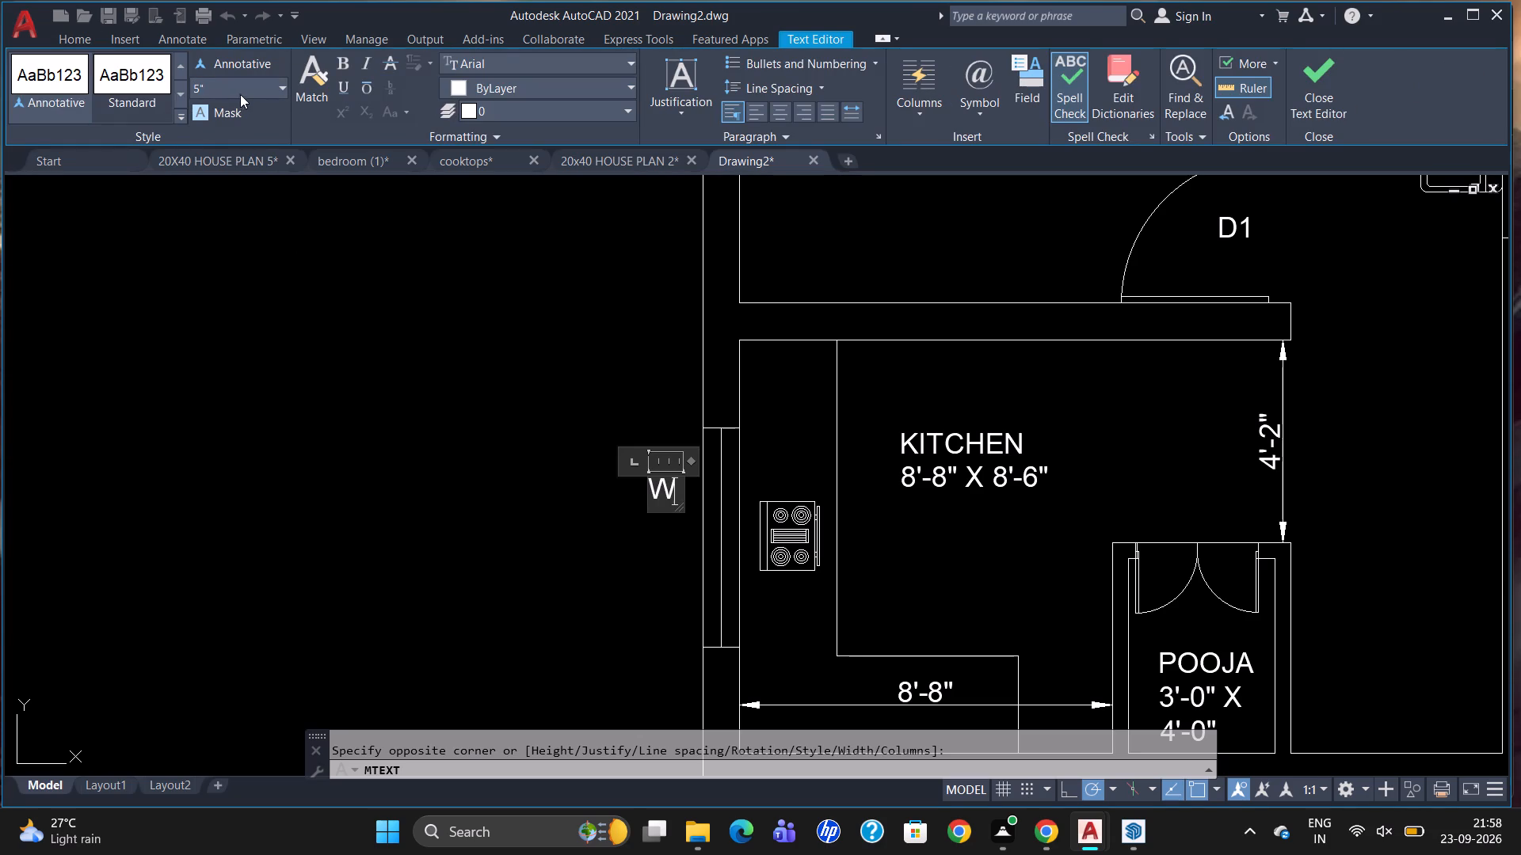
pyautogui.click(491, 258)
# Move the kitchen window's "W" label slightly down, closer to the middle of the window's length.
pyautogui.scroll(-2, 591, 424)
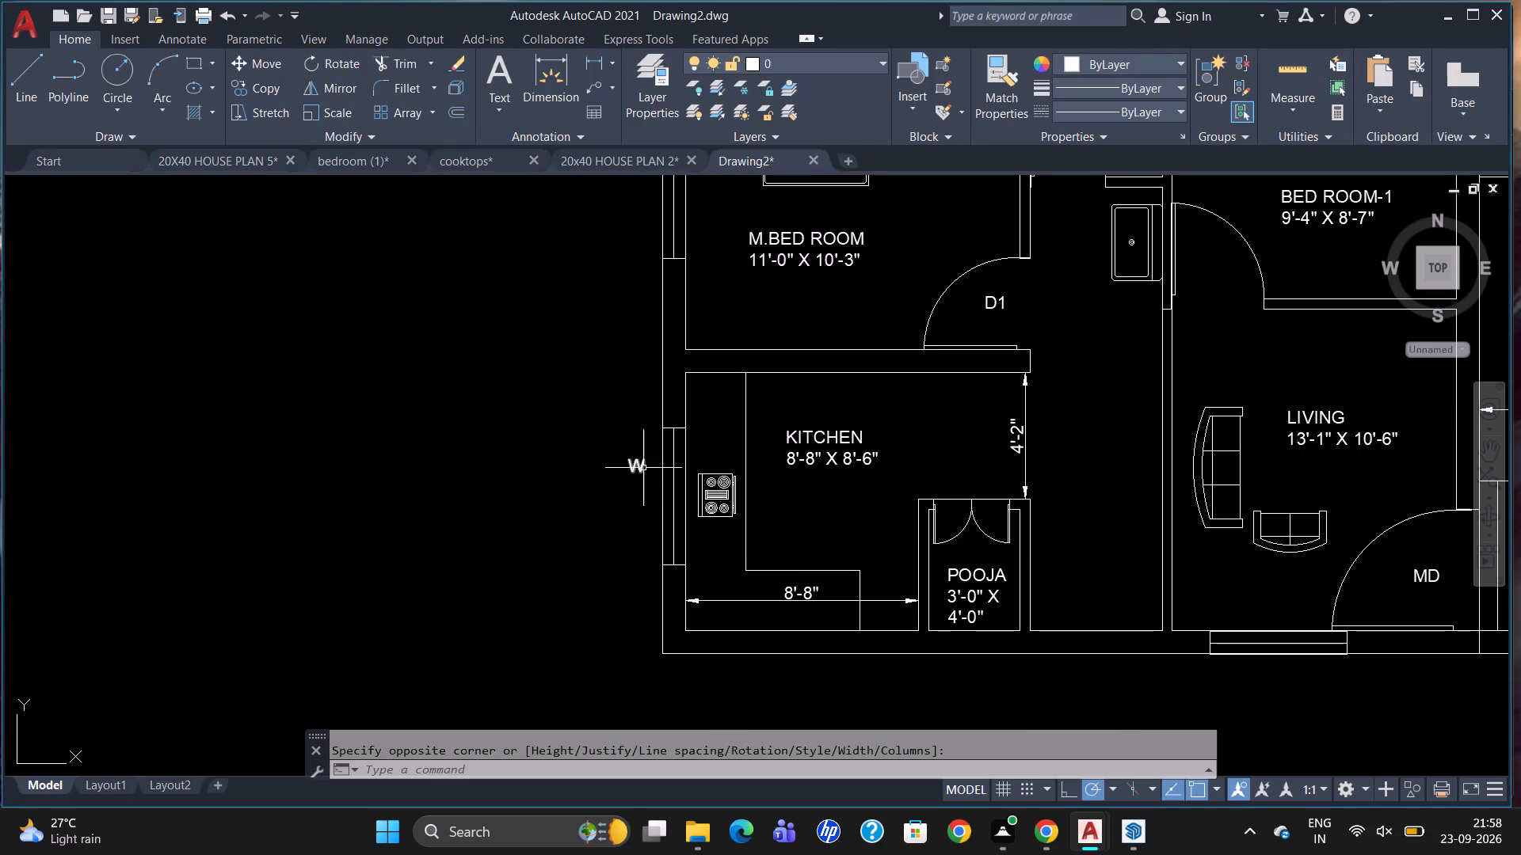
pyautogui.click(642, 468)
pyautogui.scroll(2, 635, 473)
pyautogui.moveTo(619, 435); pyautogui.dragTo(629, 459)
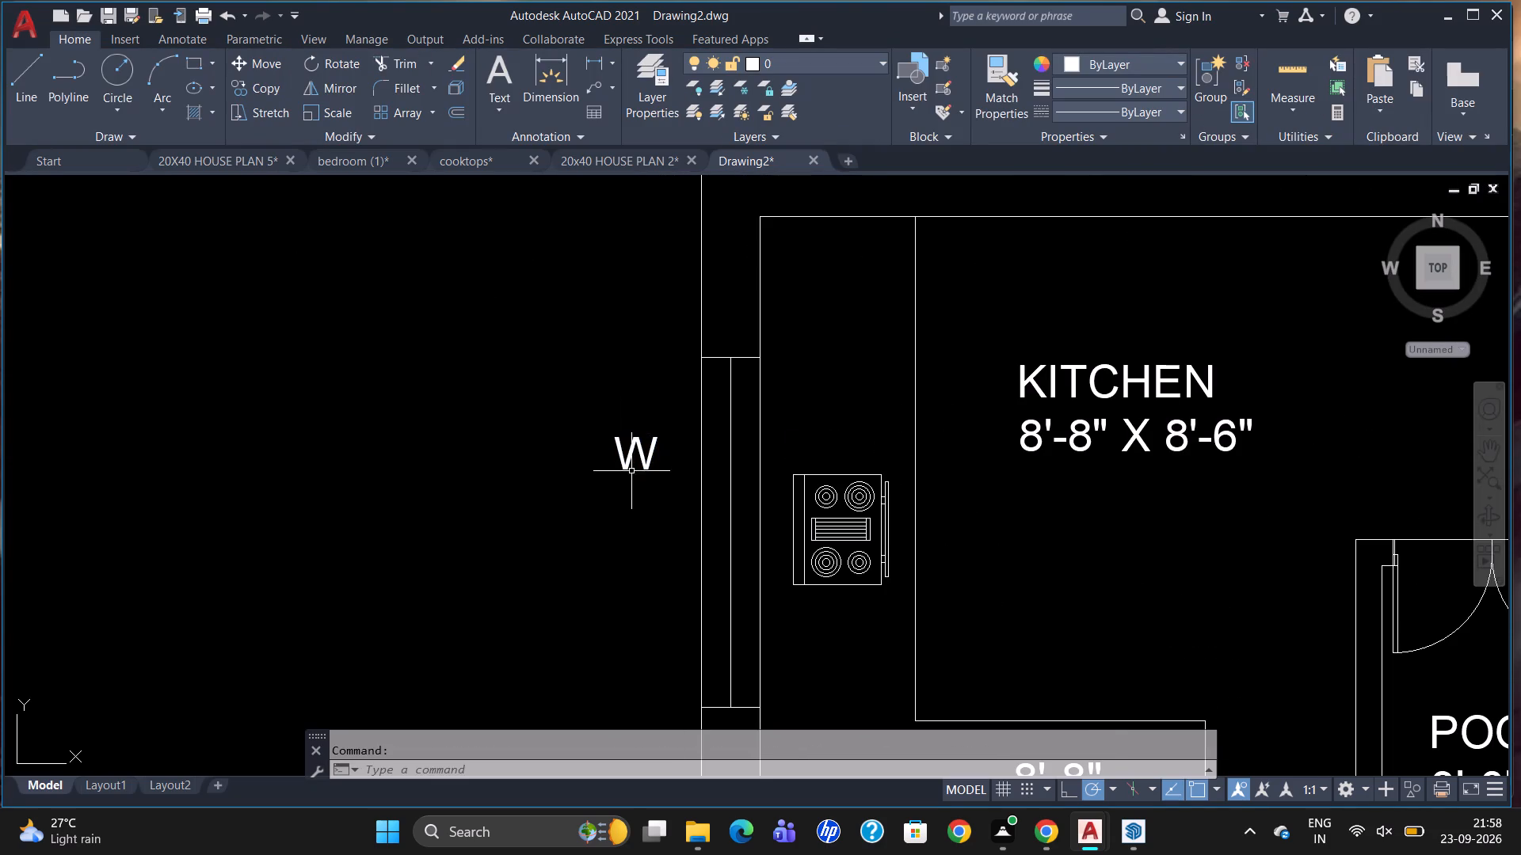
pyautogui.click(616, 443)
pyautogui.moveTo(616, 435); pyautogui.dragTo(642, 444)
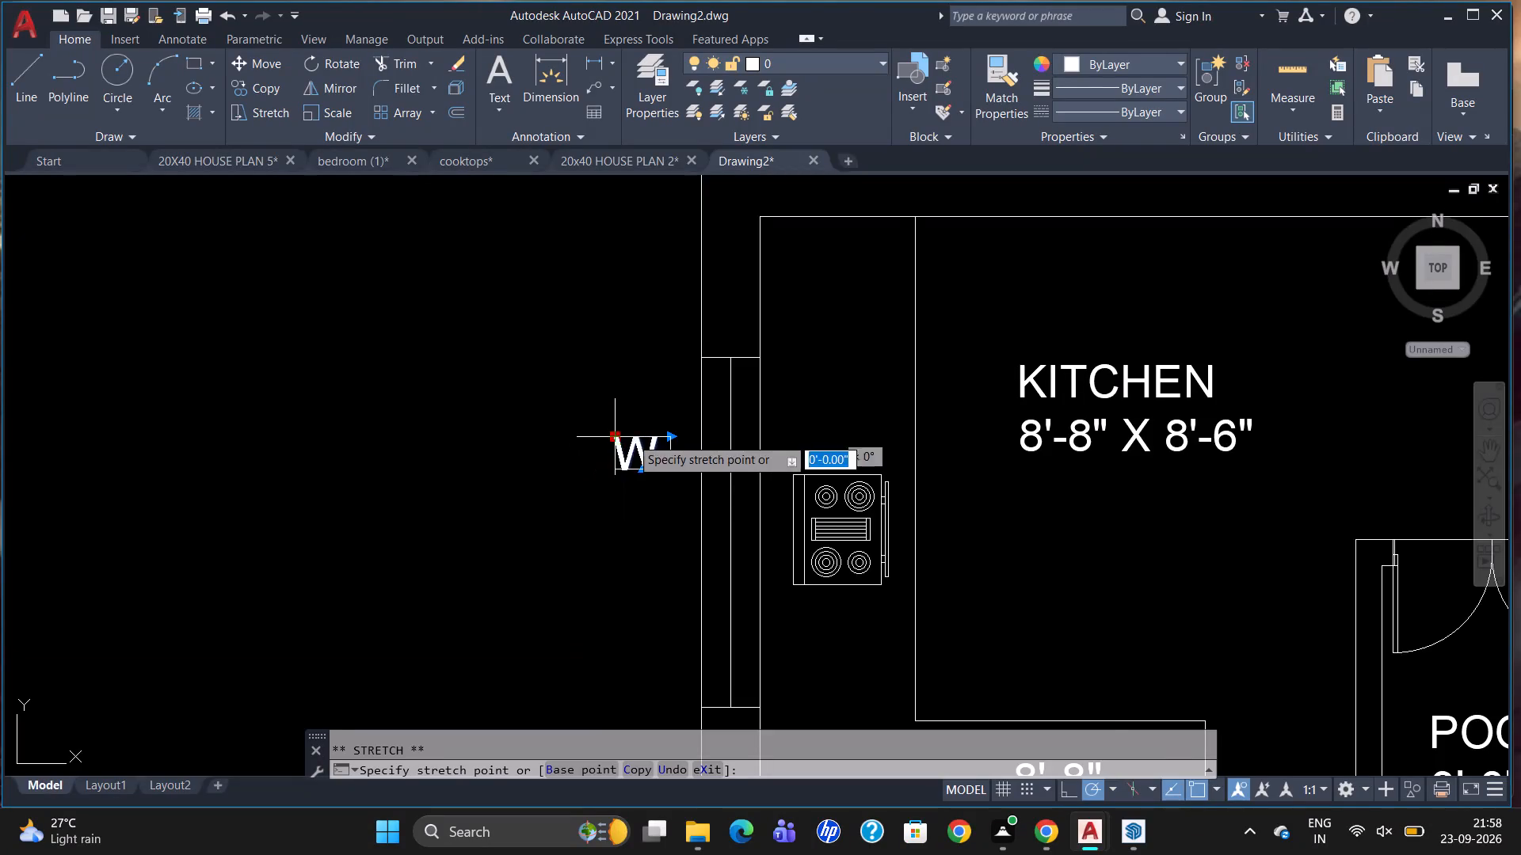
pyautogui.moveTo(642, 444); pyautogui.dragTo(652, 465)
pyautogui.click(631, 485)
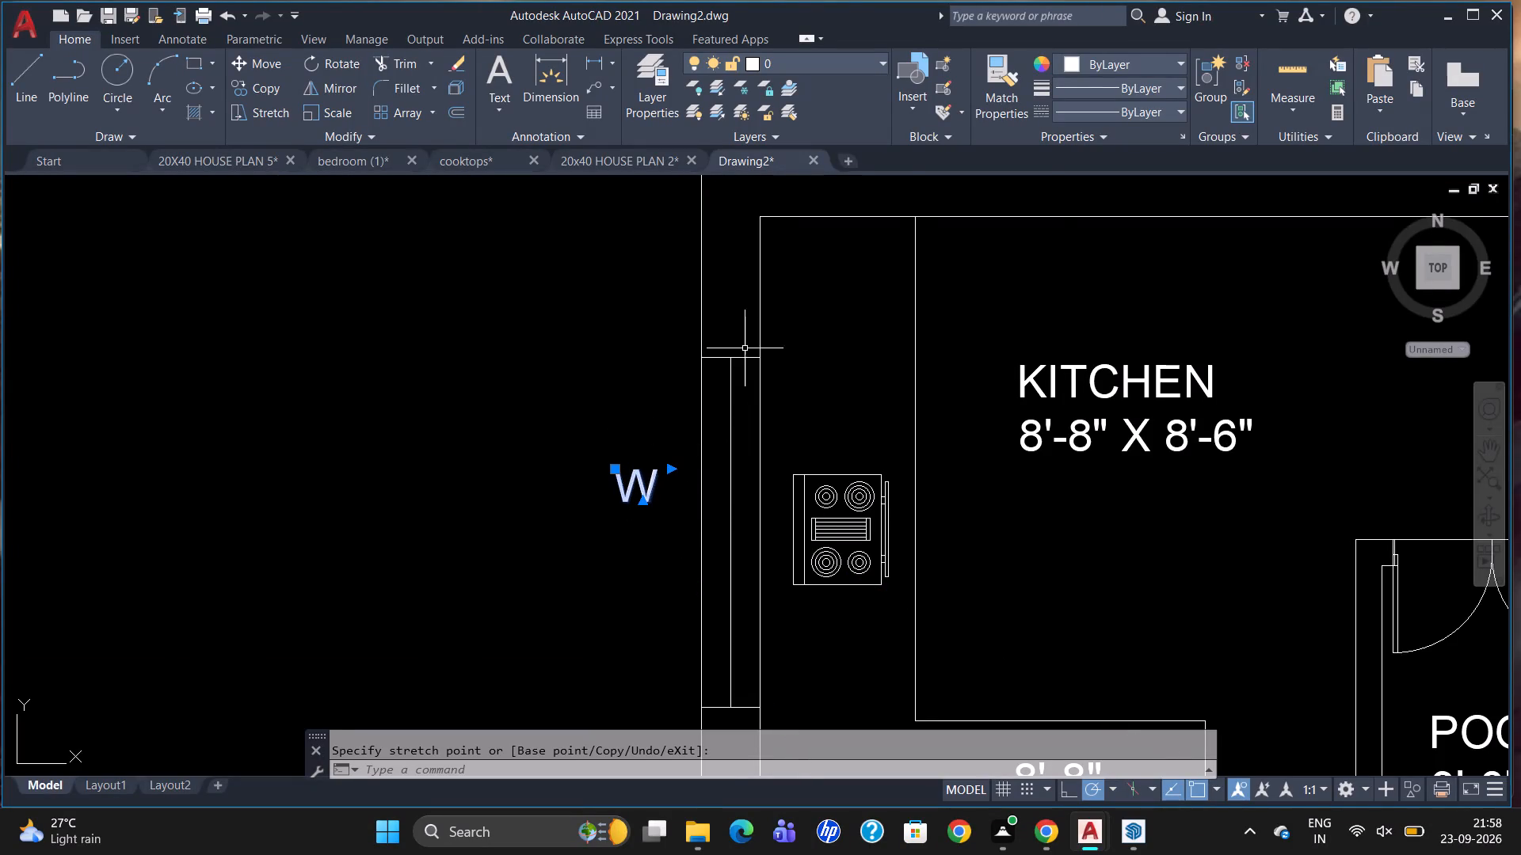
# Label the living room window "W" in 5" high multiline text just outside the outer wall.
pyautogui.scroll(-3, 736, 332)
pyautogui.press('space')
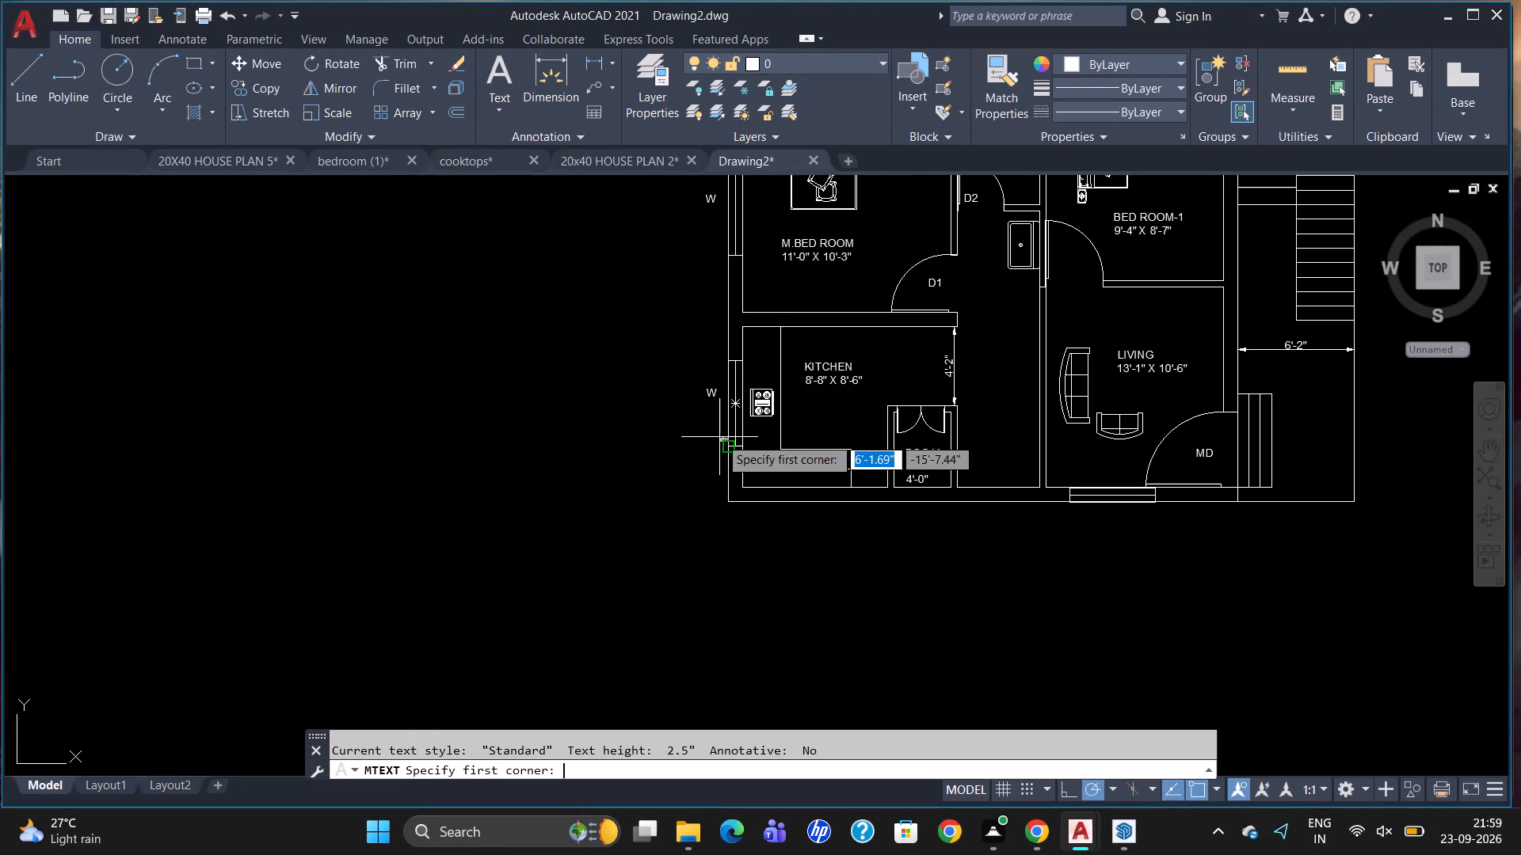
pyautogui.scroll(-1, 850, 488)
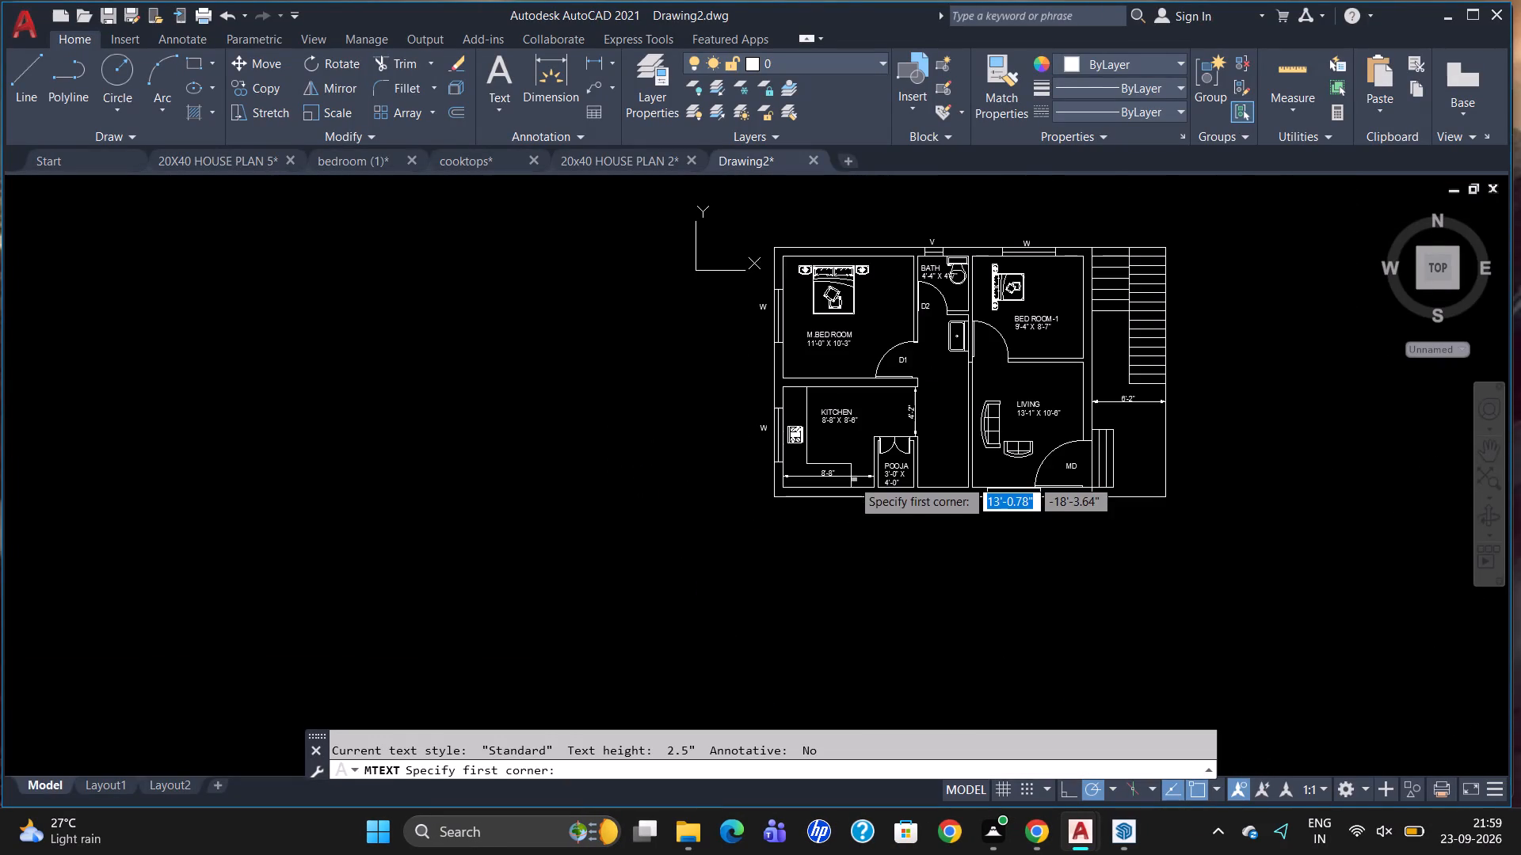
pyautogui.scroll(2, 1031, 509)
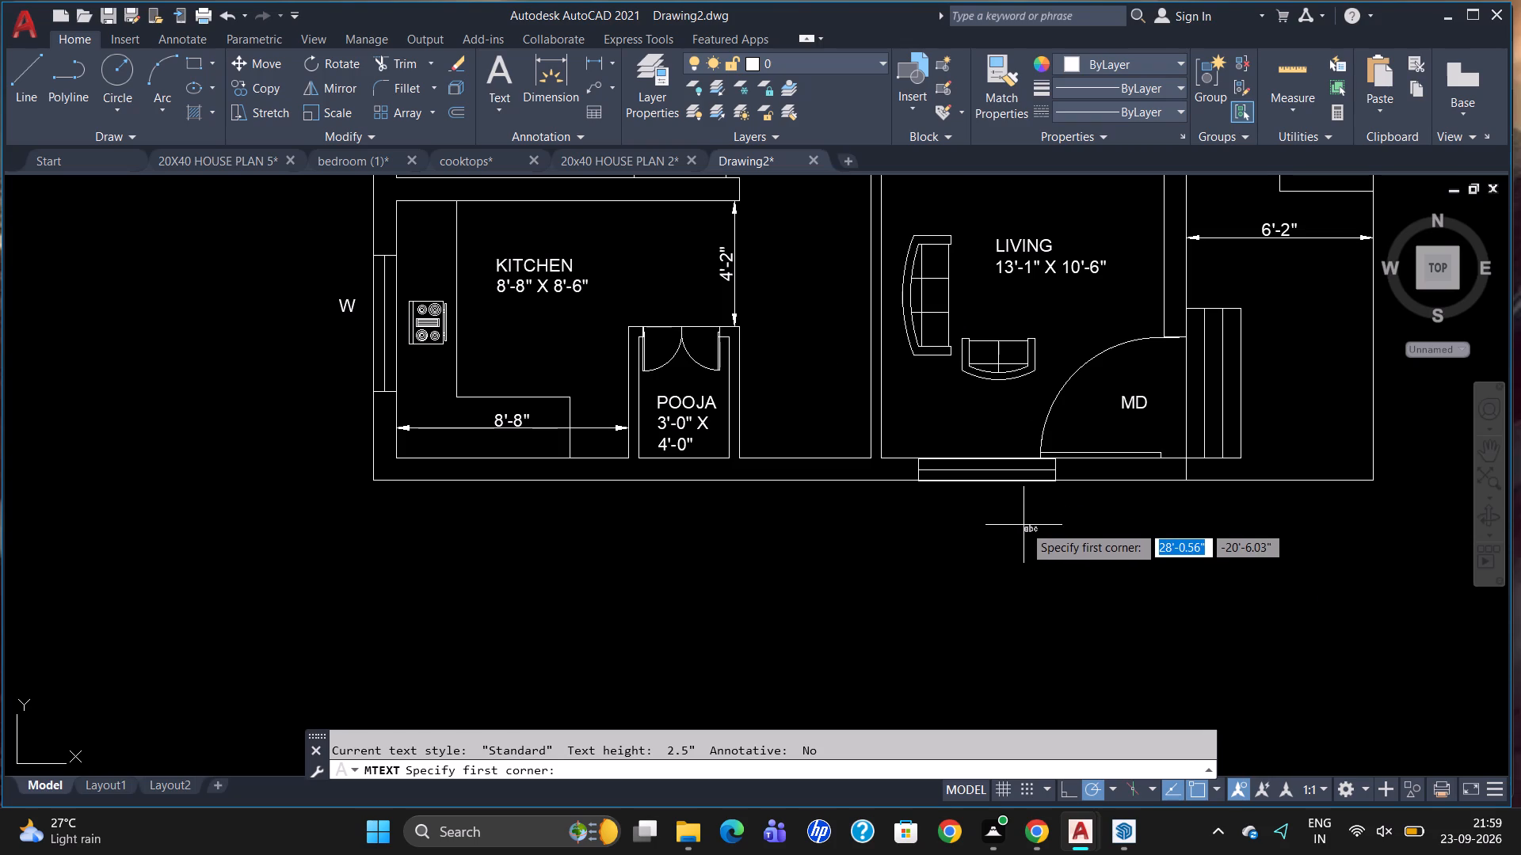
pyautogui.press('t')
pyautogui.press('Return')
pyautogui.scroll(2, 981, 518)
pyautogui.moveTo(981, 456); pyautogui.dragTo(1006, 481)
pyautogui.click(1049, 492)
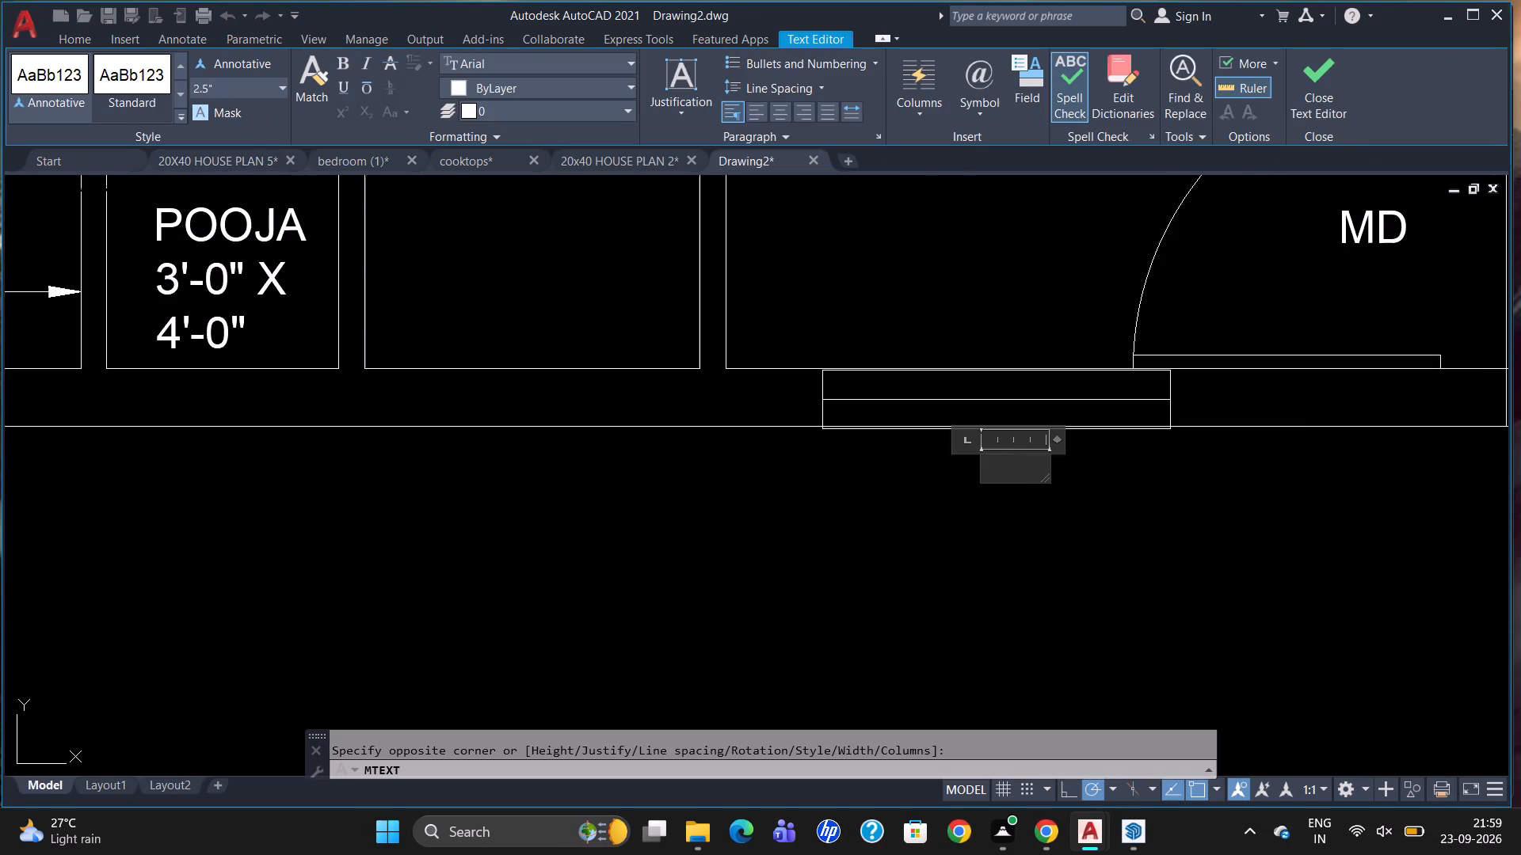
pyautogui.click(224, 83)
pyautogui.press('BackSpace')
pyautogui.press('5')
pyautogui.press('Return')
pyautogui.press('w')
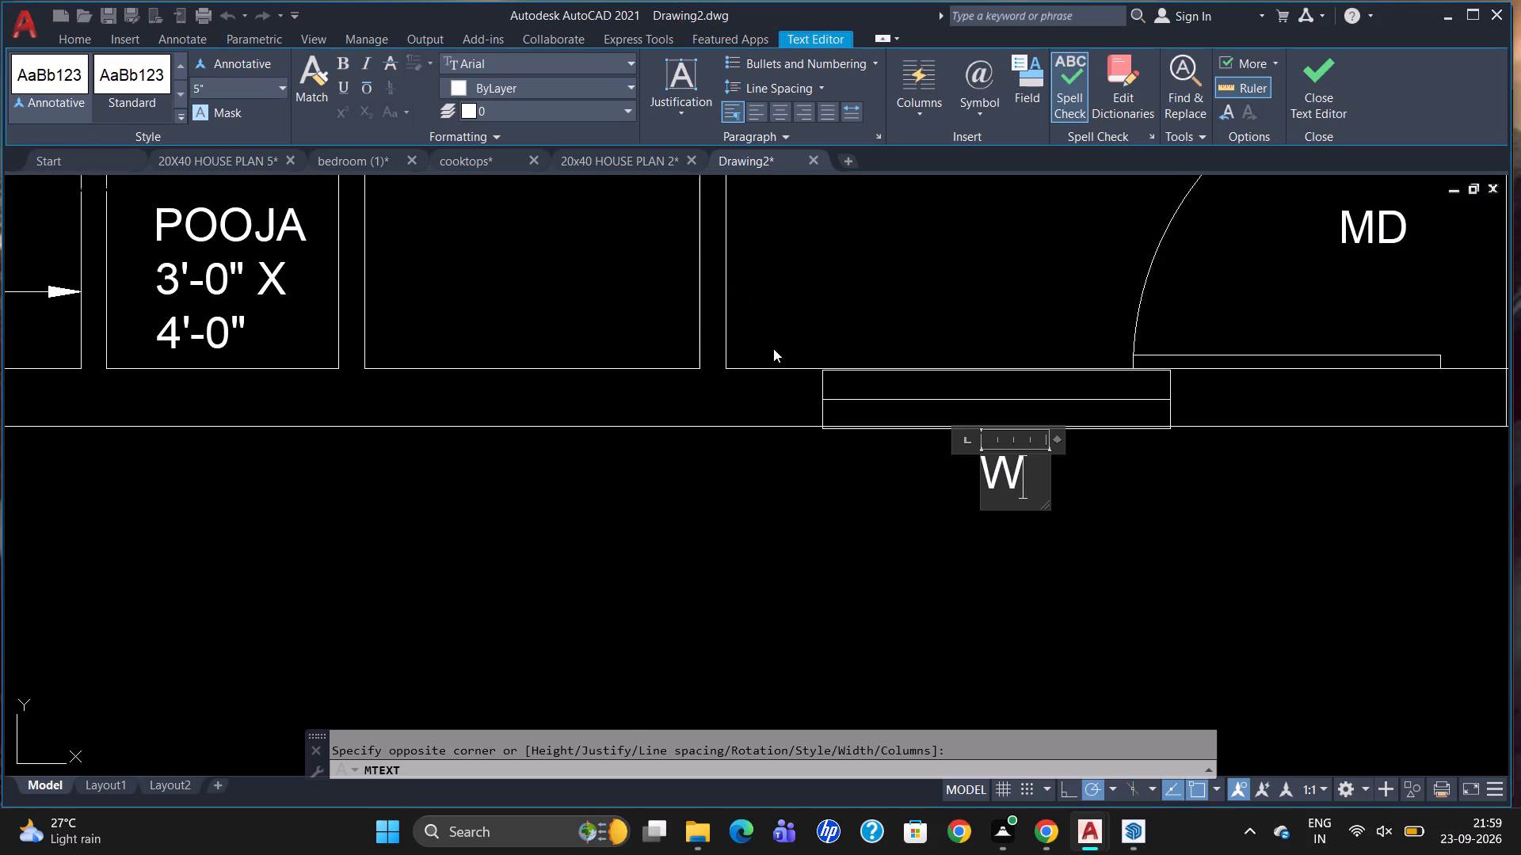
pyautogui.click(773, 348)
# Add the title "GROUND FLOOR PLAN" in 7" high multiline text centred below the house plan.
pyautogui.scroll(-6, 772, 359)
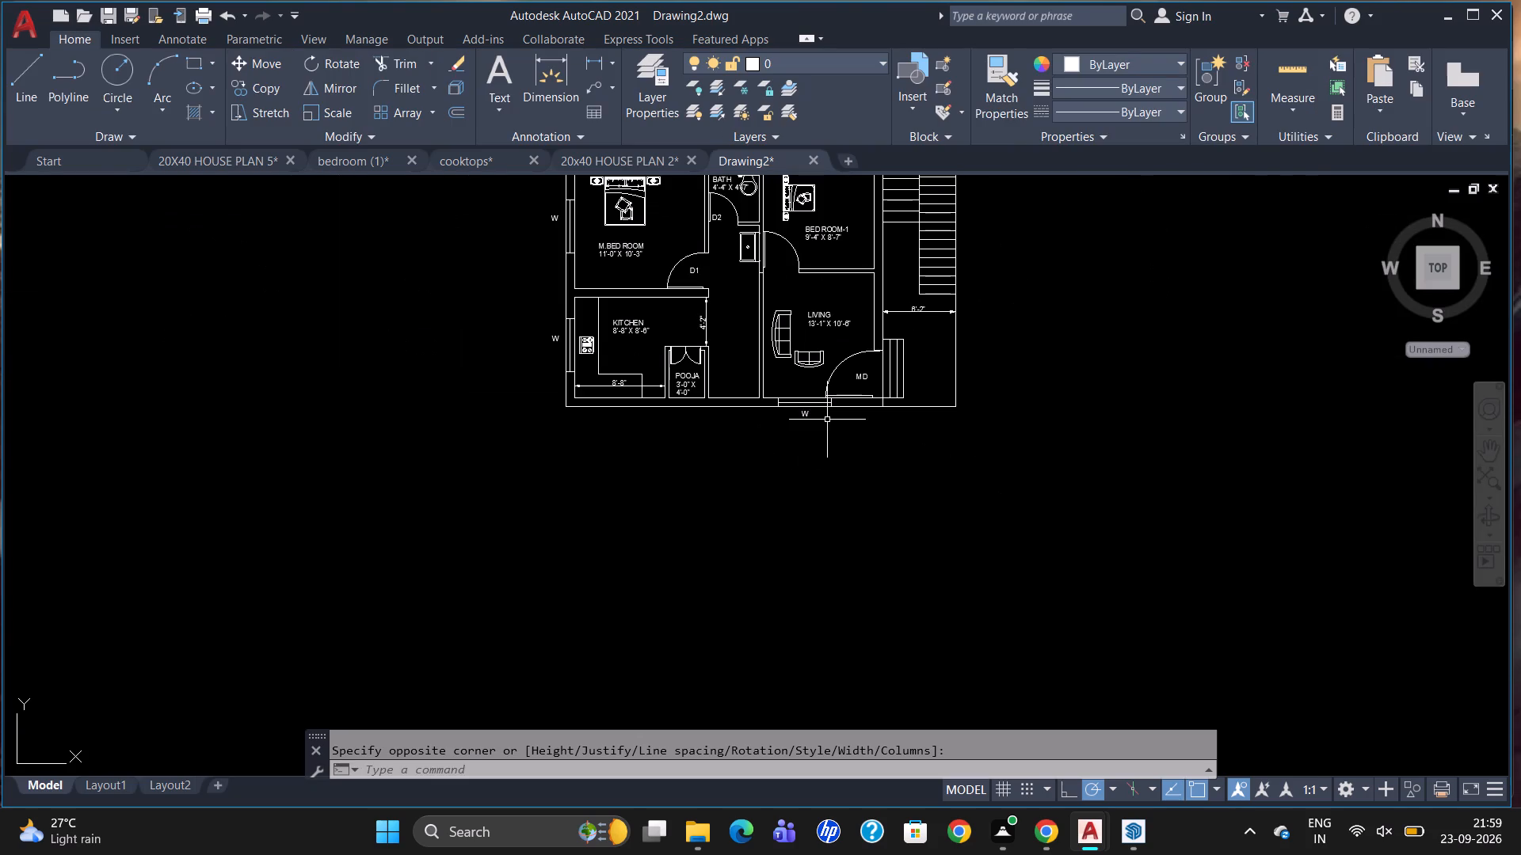
pyautogui.scroll(-1, 826, 429)
pyautogui.scroll(2, 855, 277)
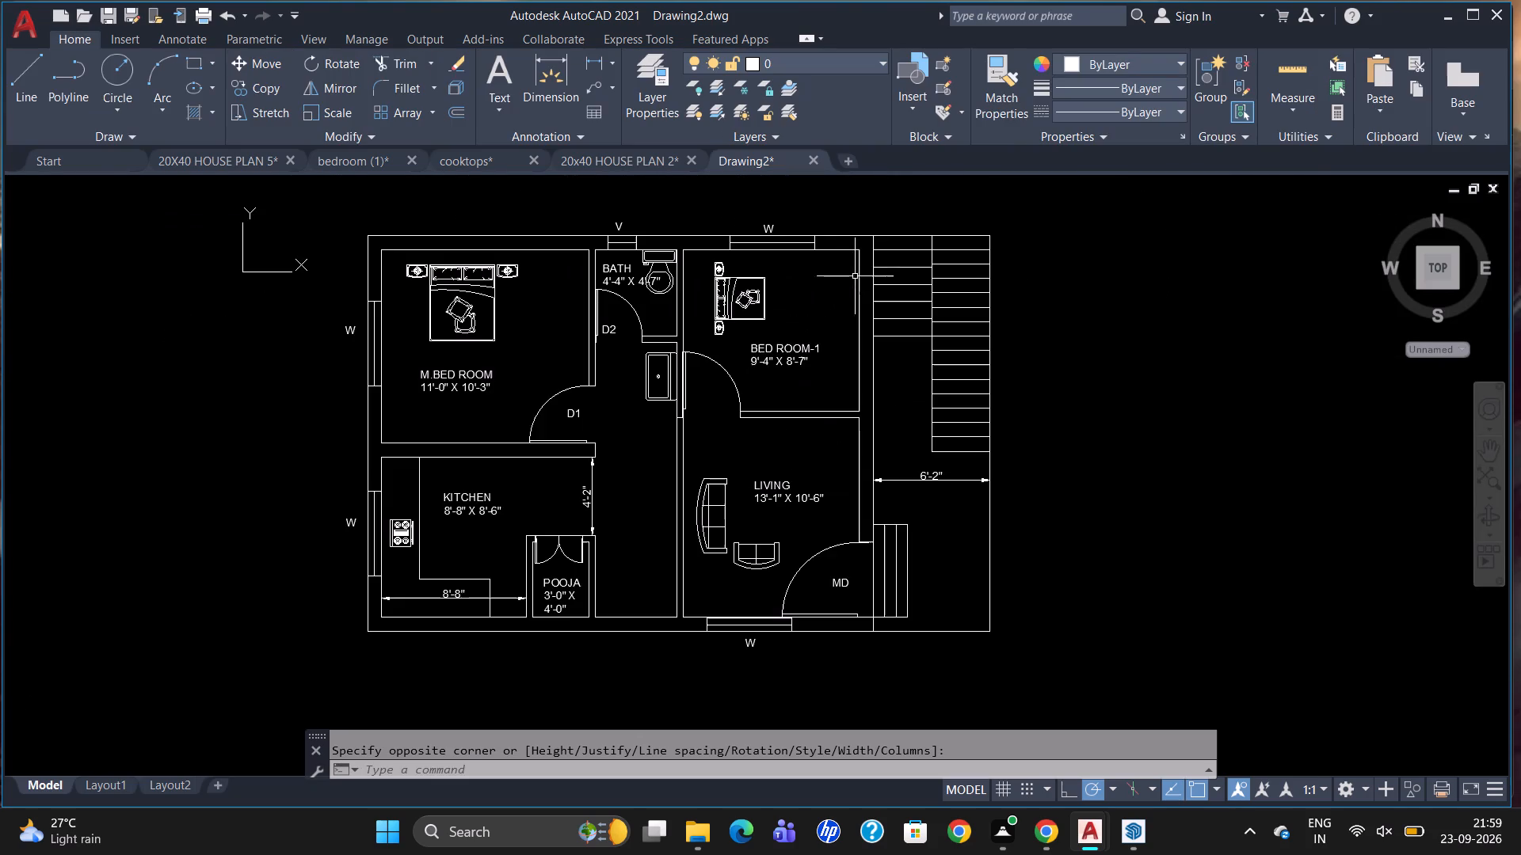
pyautogui.scroll(-1, 869, 291)
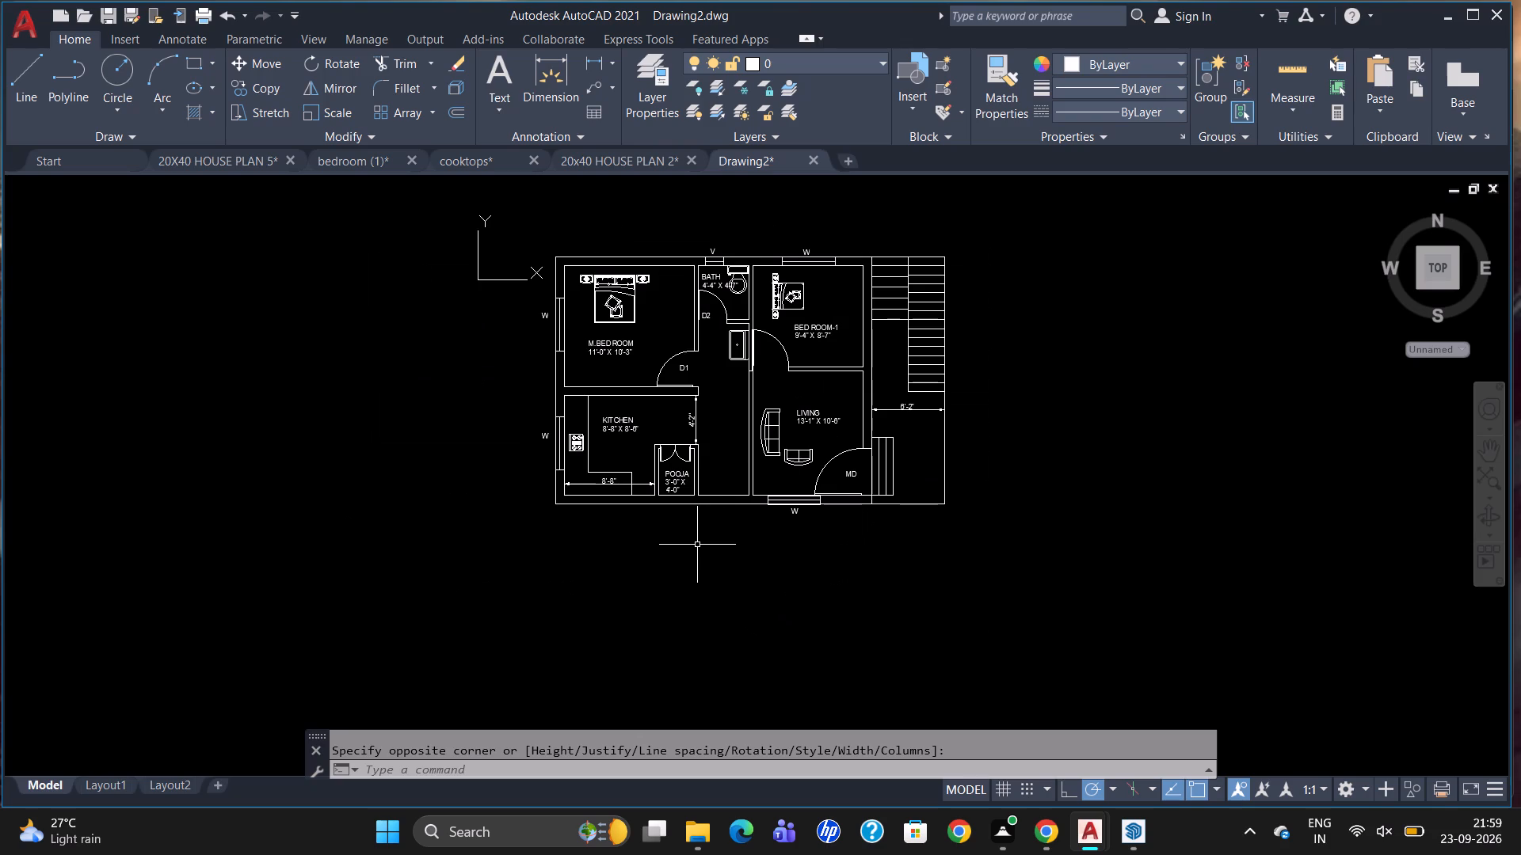
pyautogui.press('t')
pyautogui.press('Return')
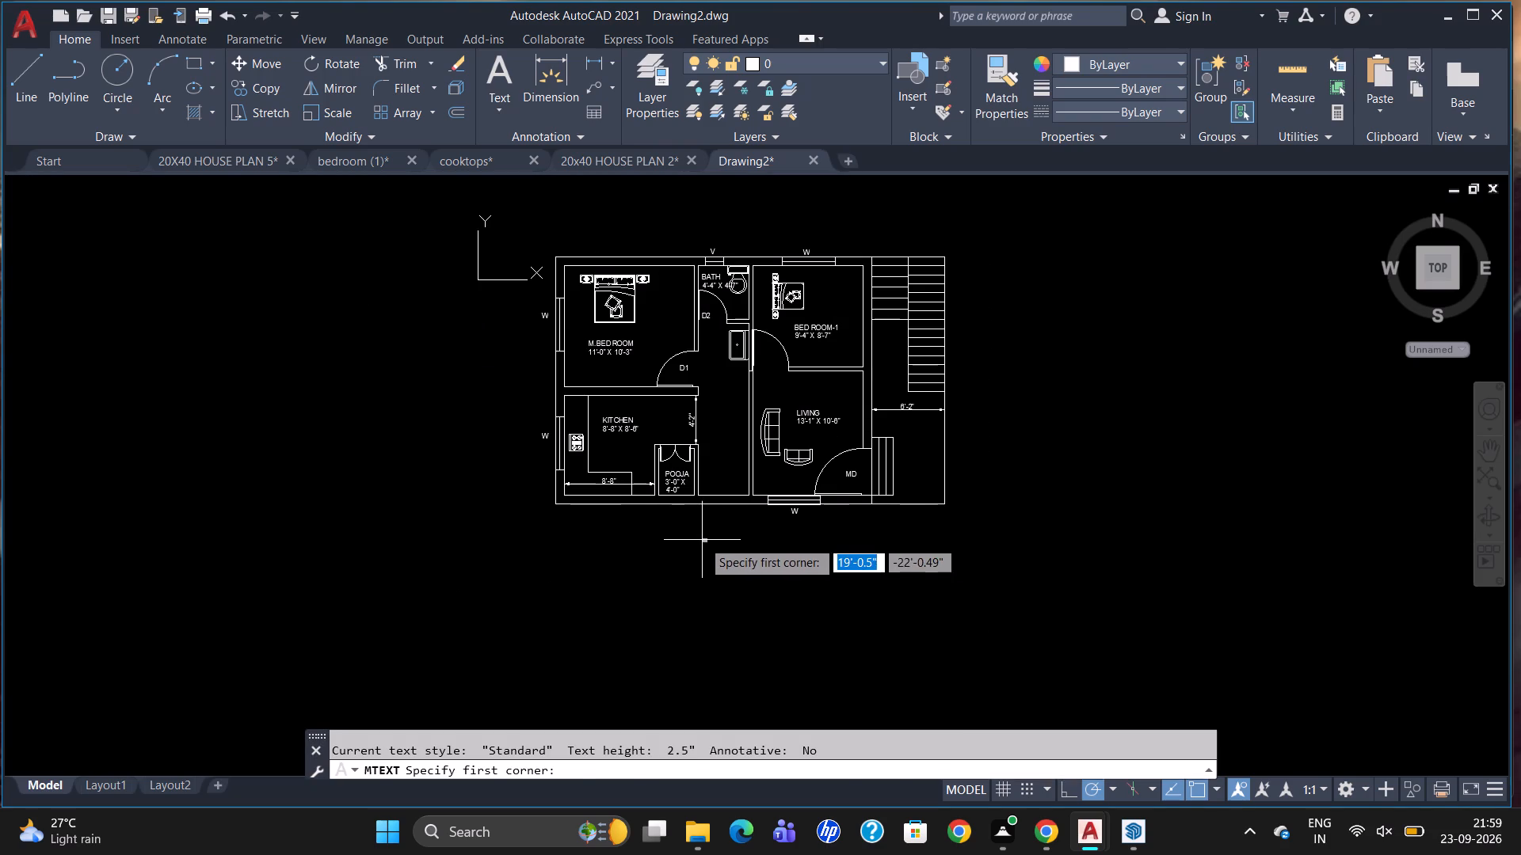
pyautogui.click(702, 538)
pyautogui.click(947, 586)
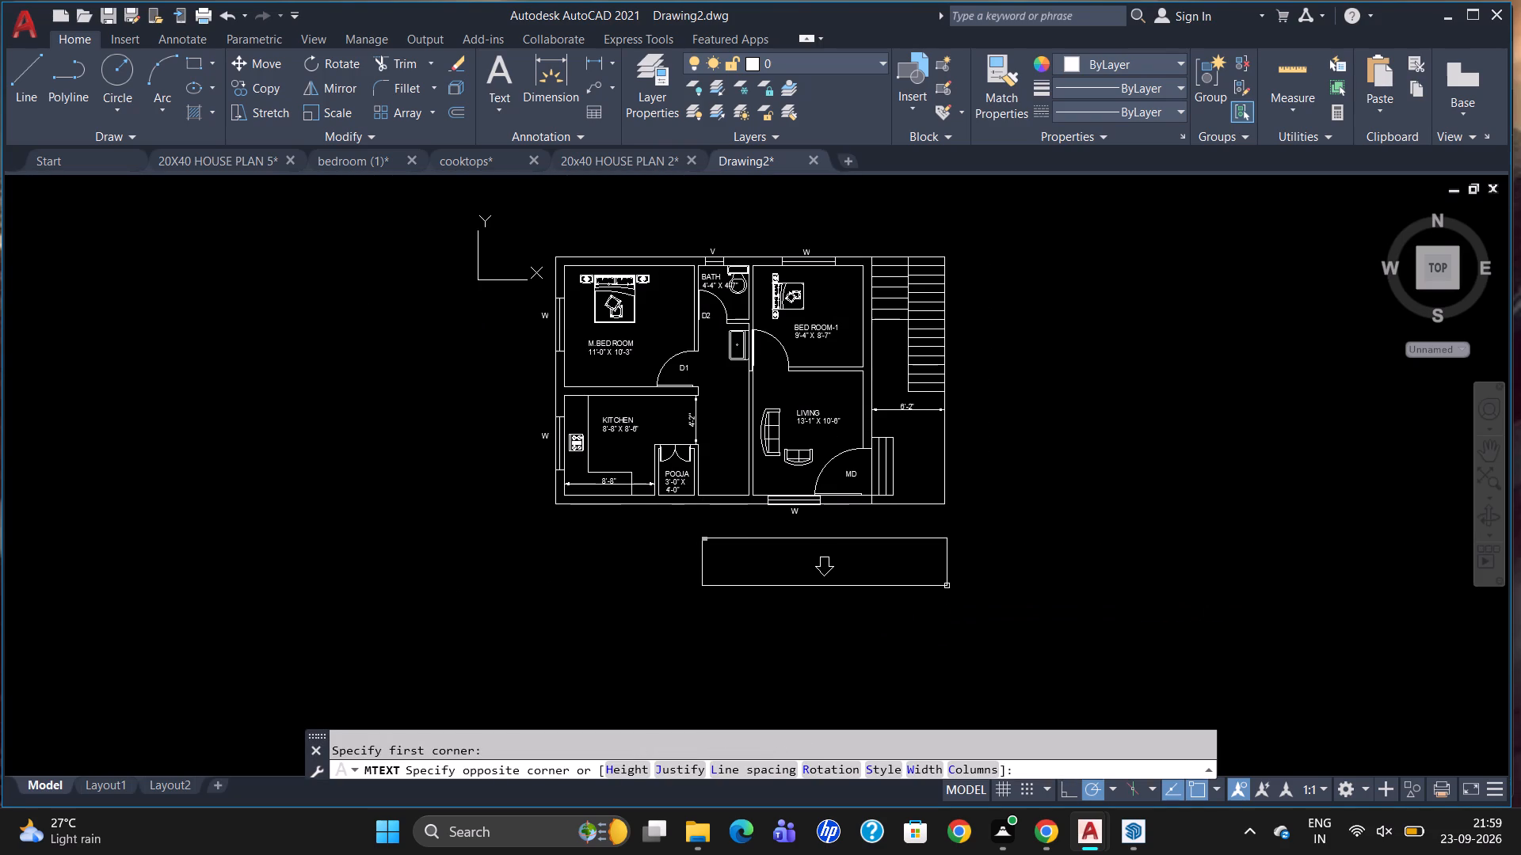
pyautogui.click(258, 85)
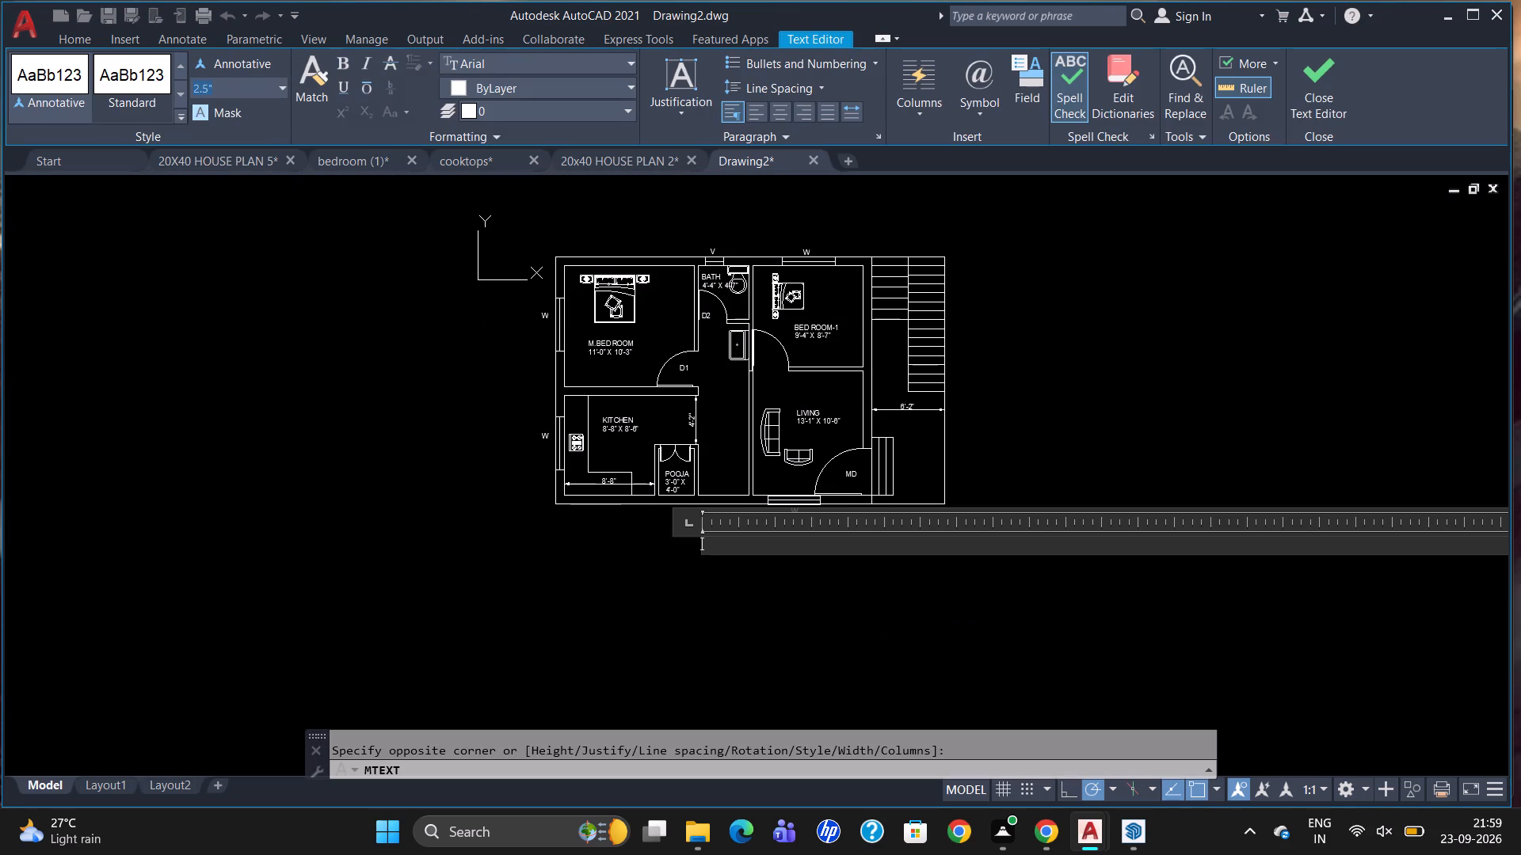
pyautogui.press('BackSpace')
pyautogui.press('7')
pyautogui.press('Return')
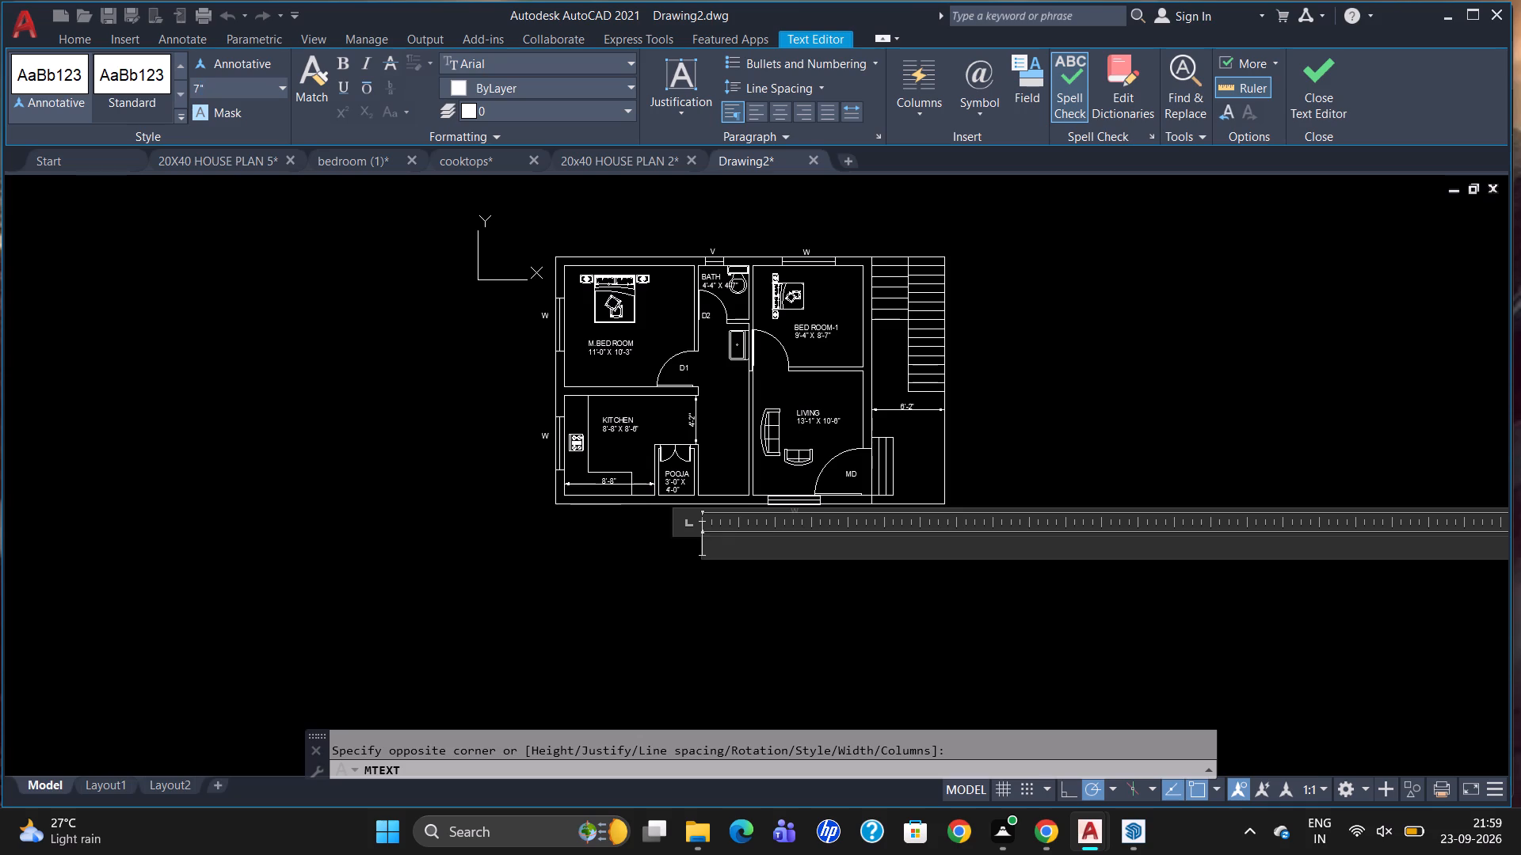
pyautogui.write('GROUND G')
pyautogui.press('BackSpace')
pyautogui.write('FLOOR PLAN')
pyautogui.click(498, 553)
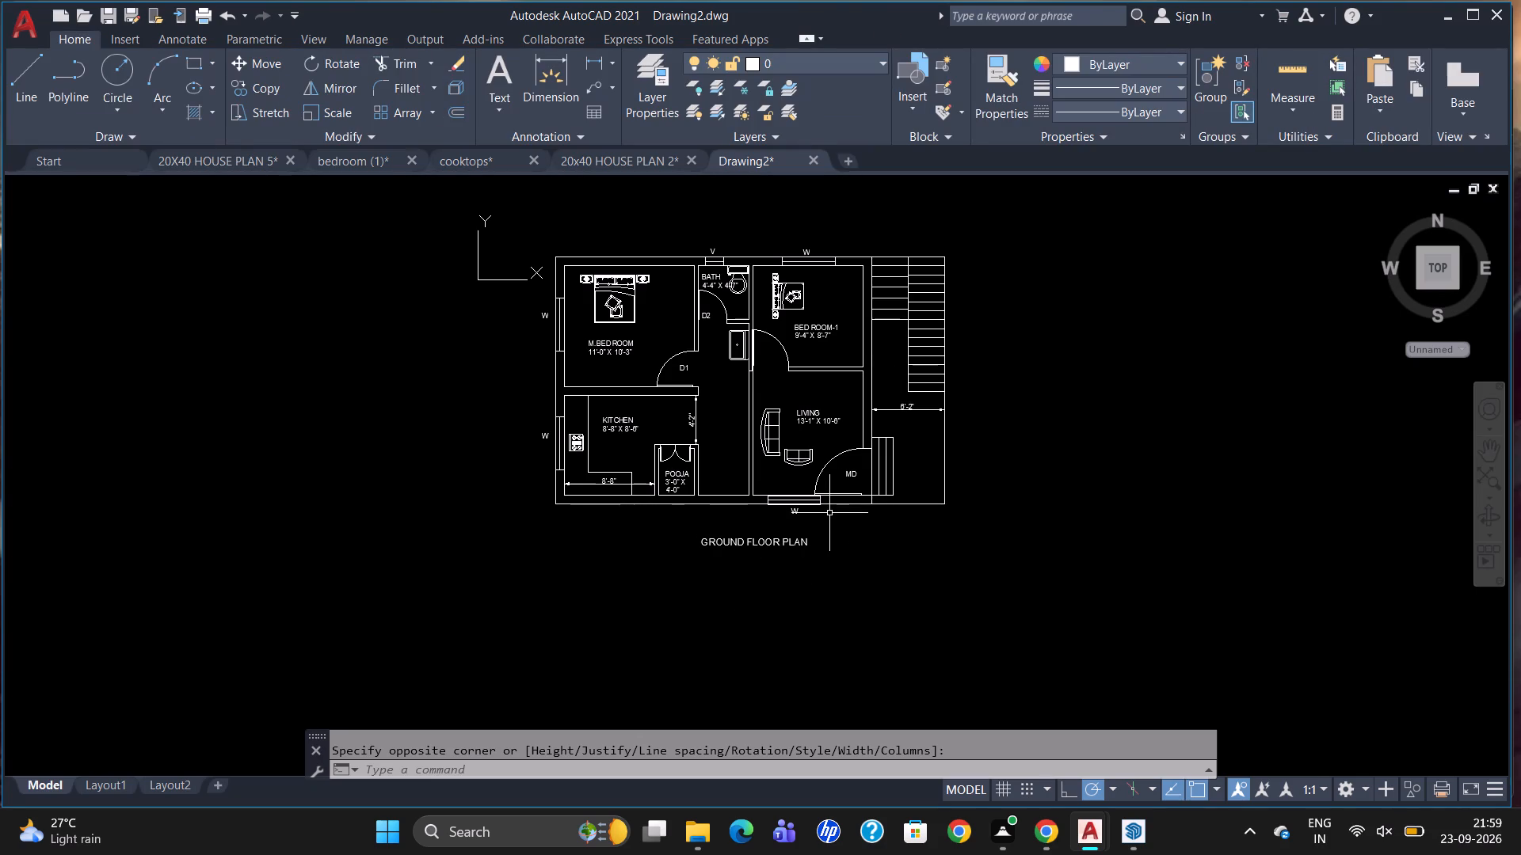
# Draw a line closing the gap in the outer wall's inner face where the living room–passage partition meets it.
pyautogui.scroll(-1, 798, 501)
pyautogui.scroll(2, 780, 474)
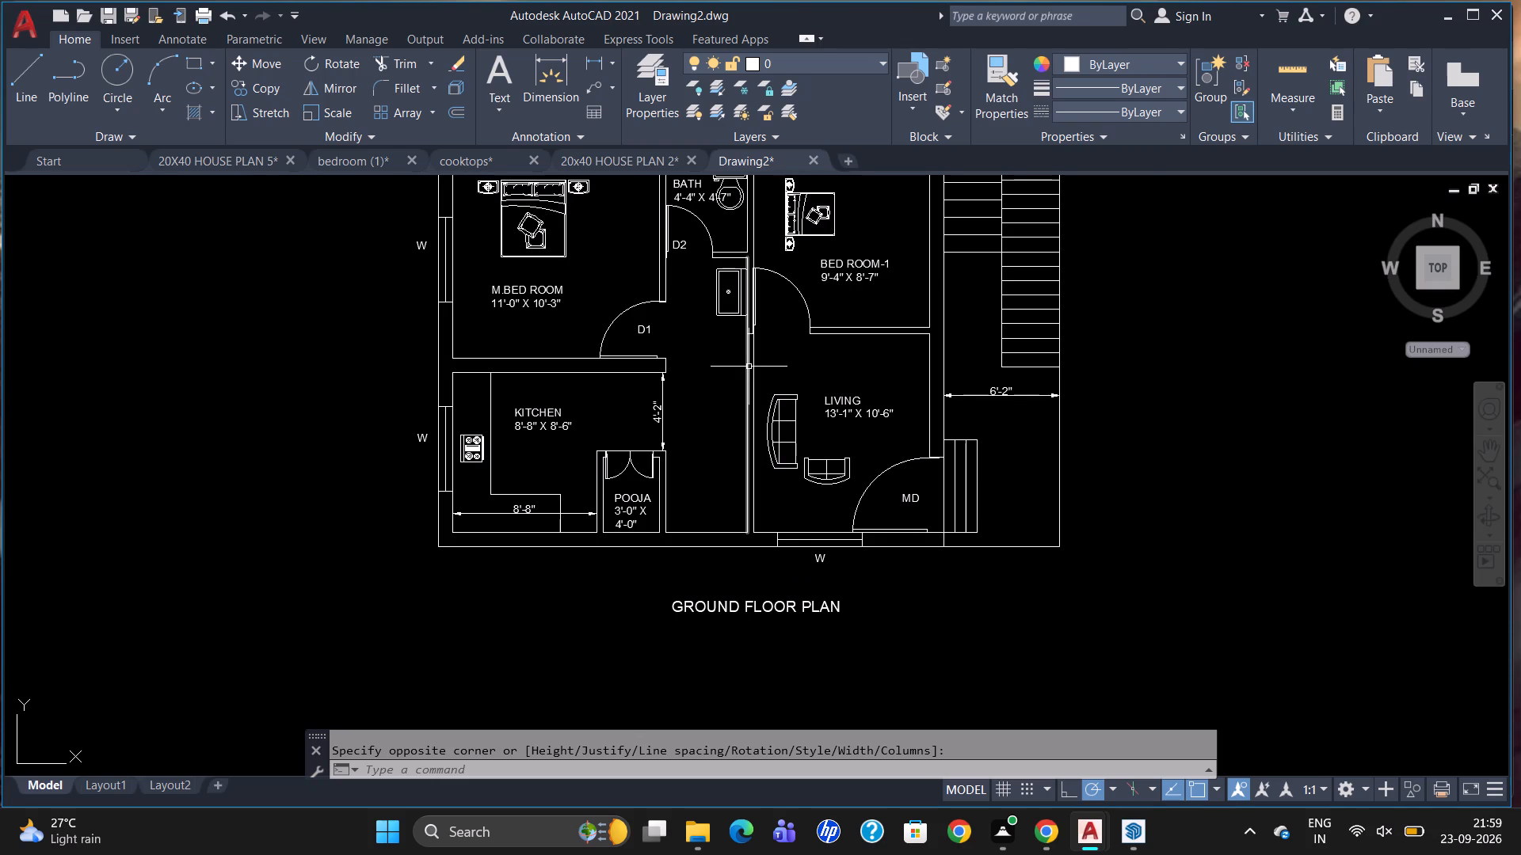
pyautogui.scroll(1, 749, 367)
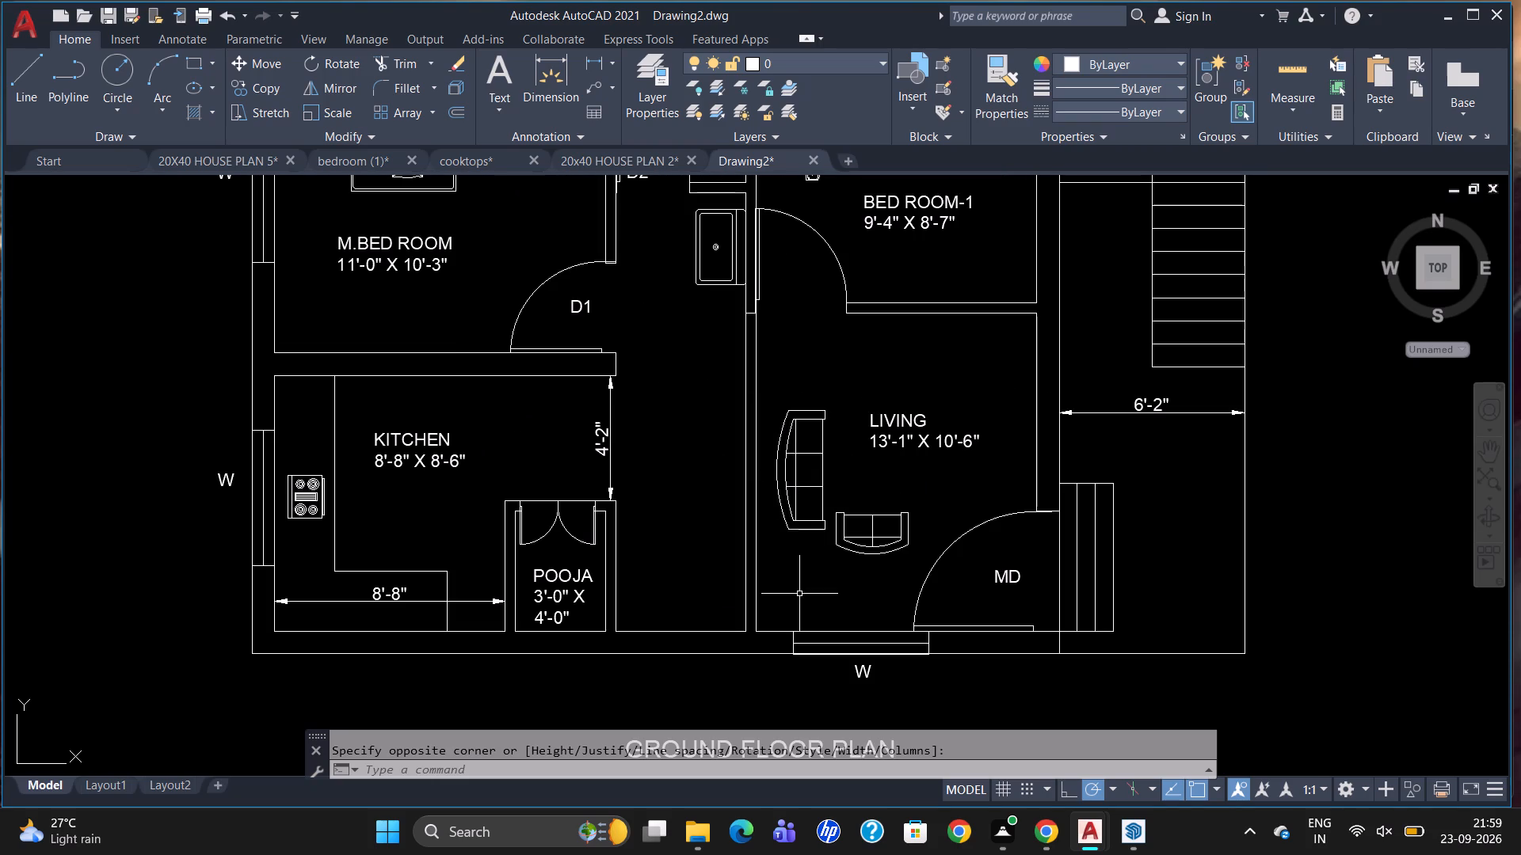
pyautogui.press('l')
pyautogui.press('Return')
pyautogui.scroll(2, 774, 648)
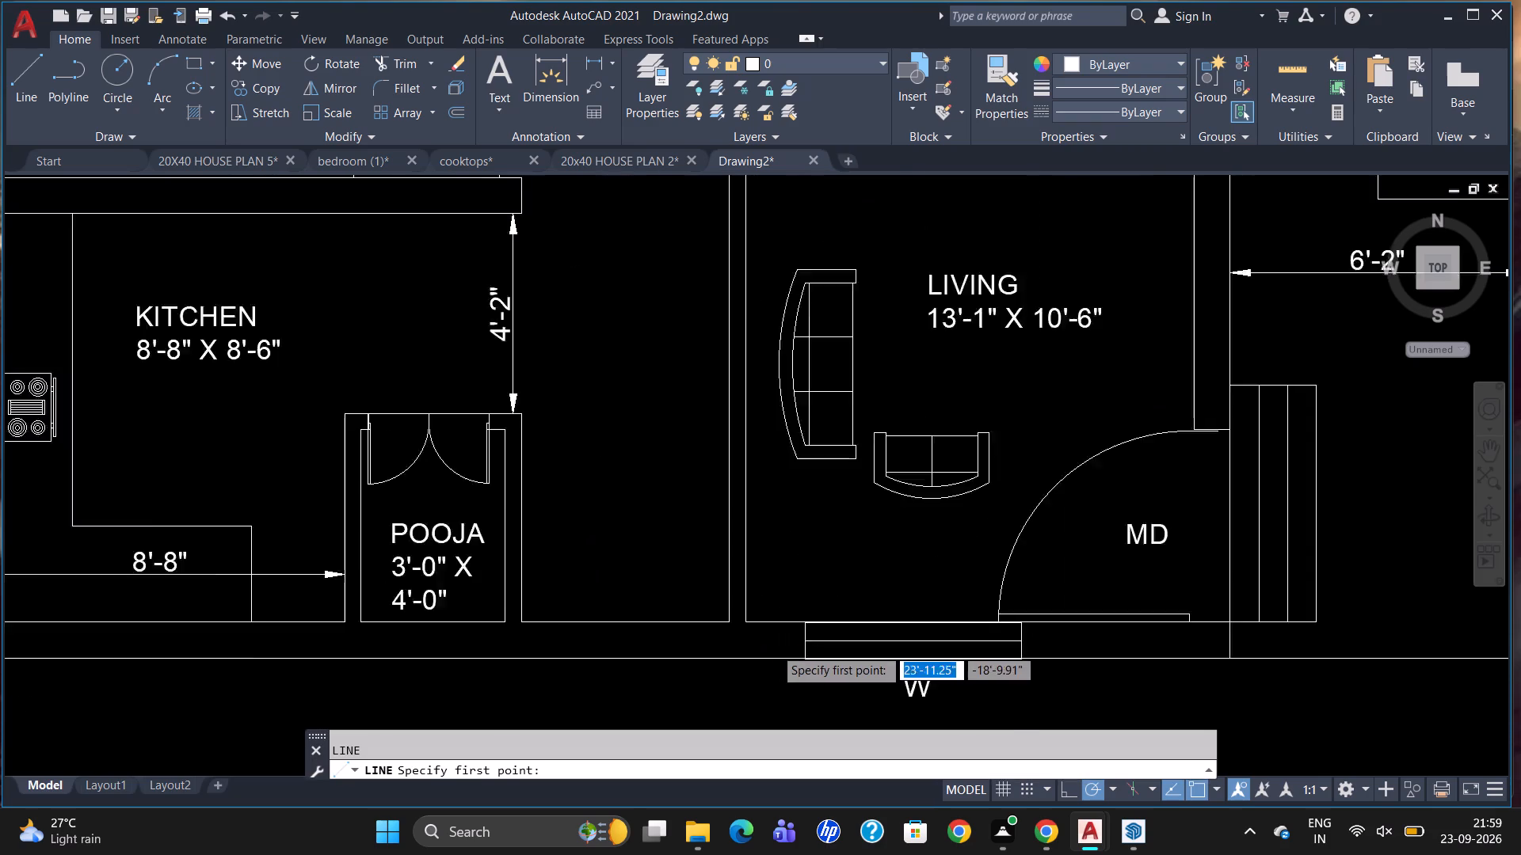
pyautogui.click(734, 609)
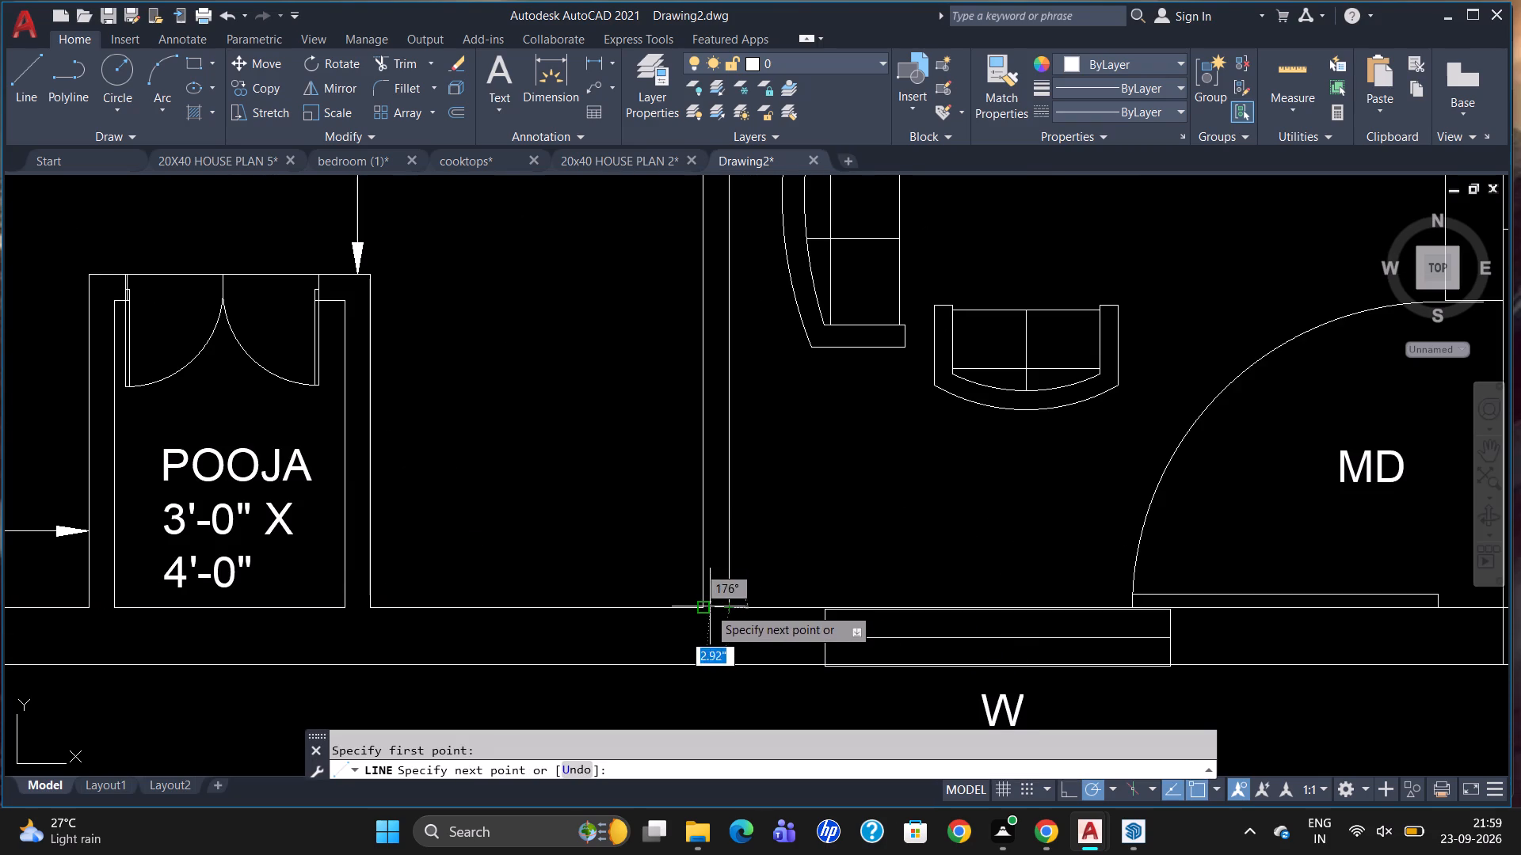
pyautogui.click(704, 609)
pyautogui.press('Escape')
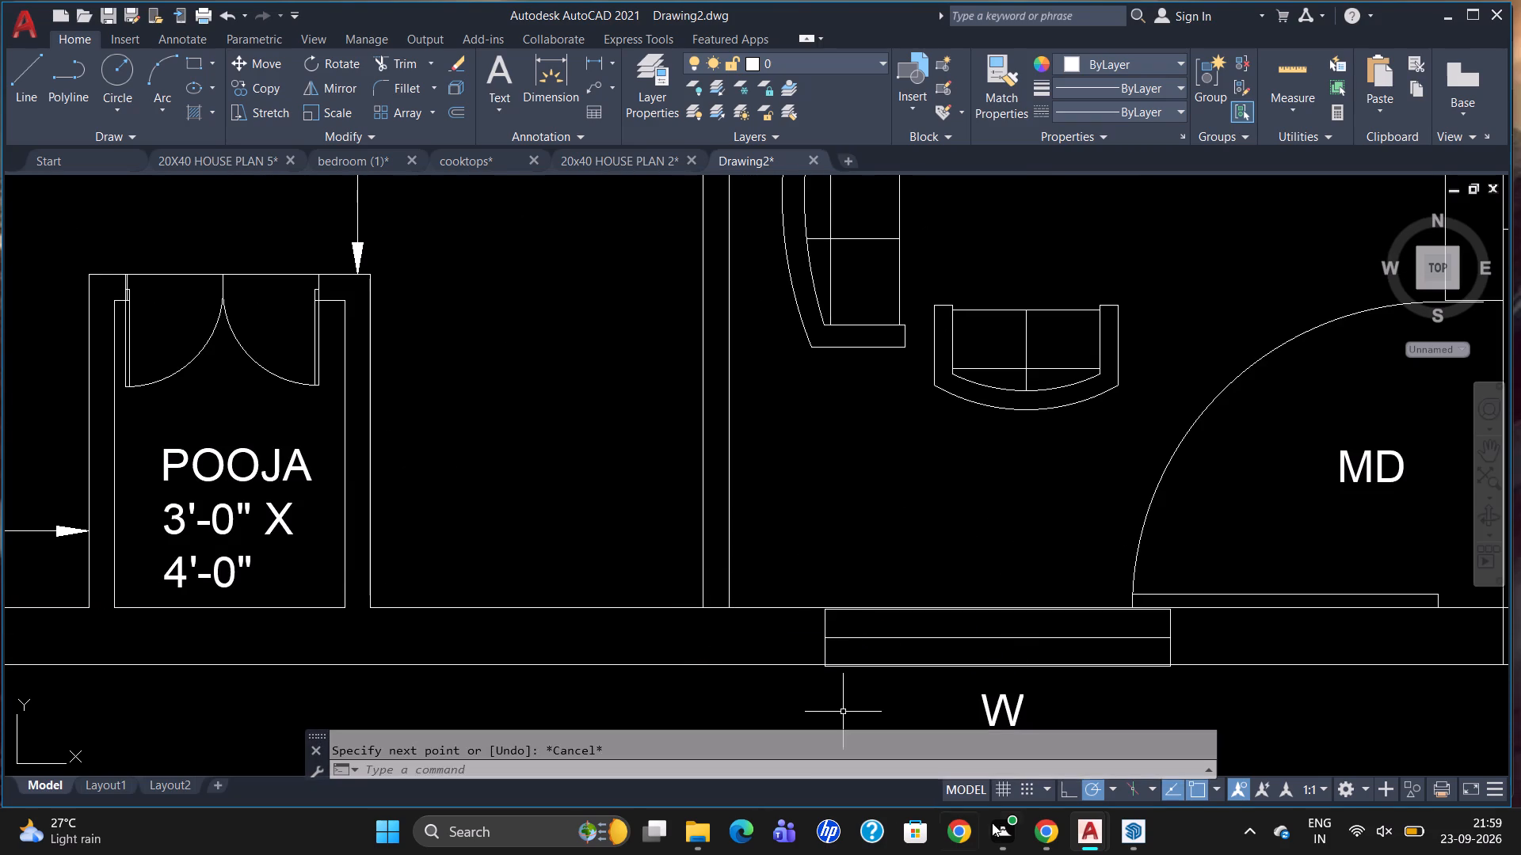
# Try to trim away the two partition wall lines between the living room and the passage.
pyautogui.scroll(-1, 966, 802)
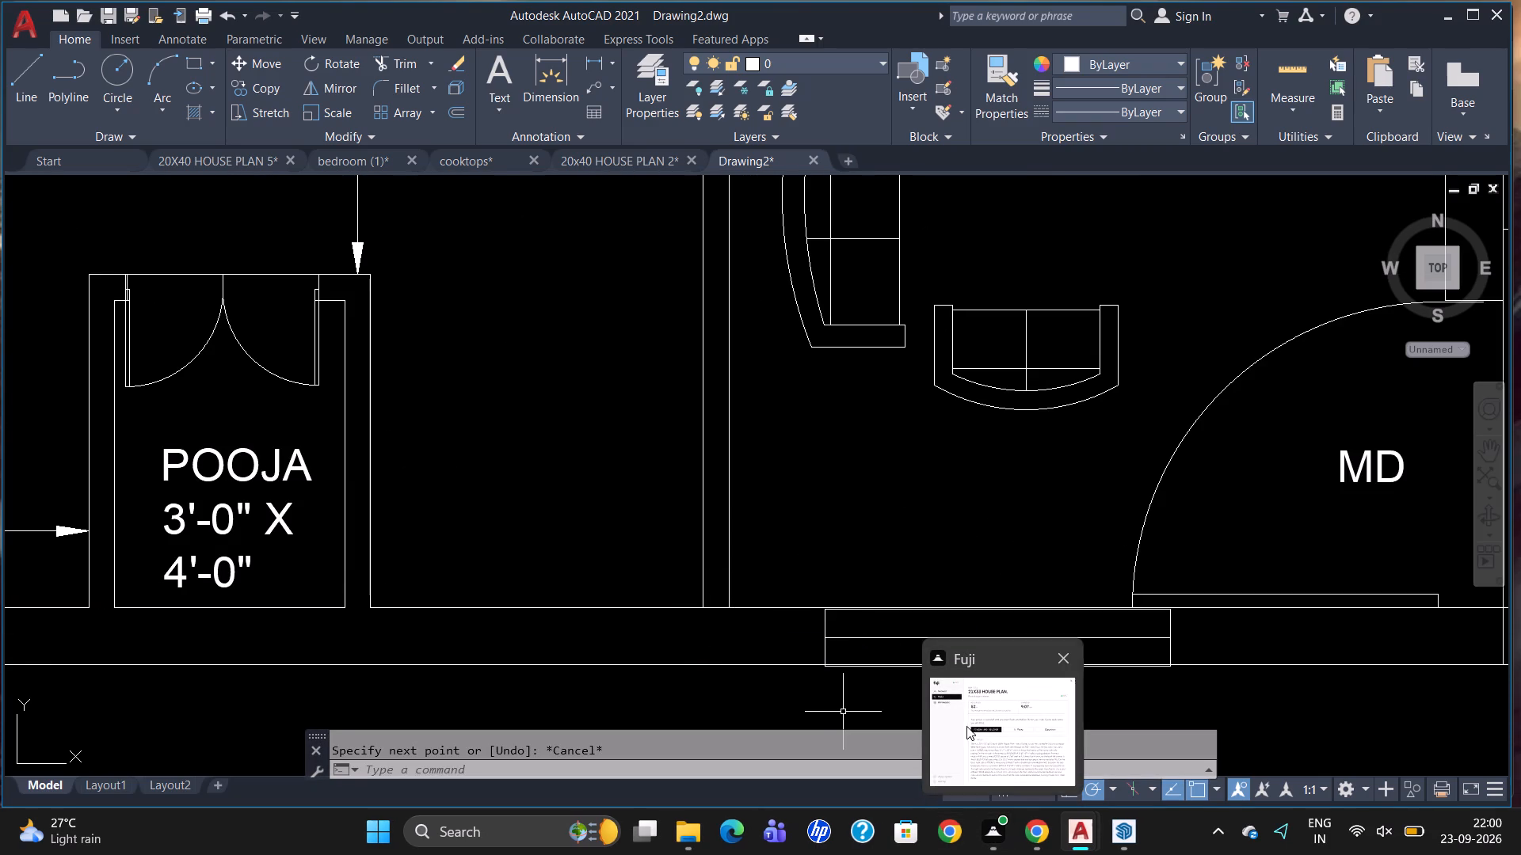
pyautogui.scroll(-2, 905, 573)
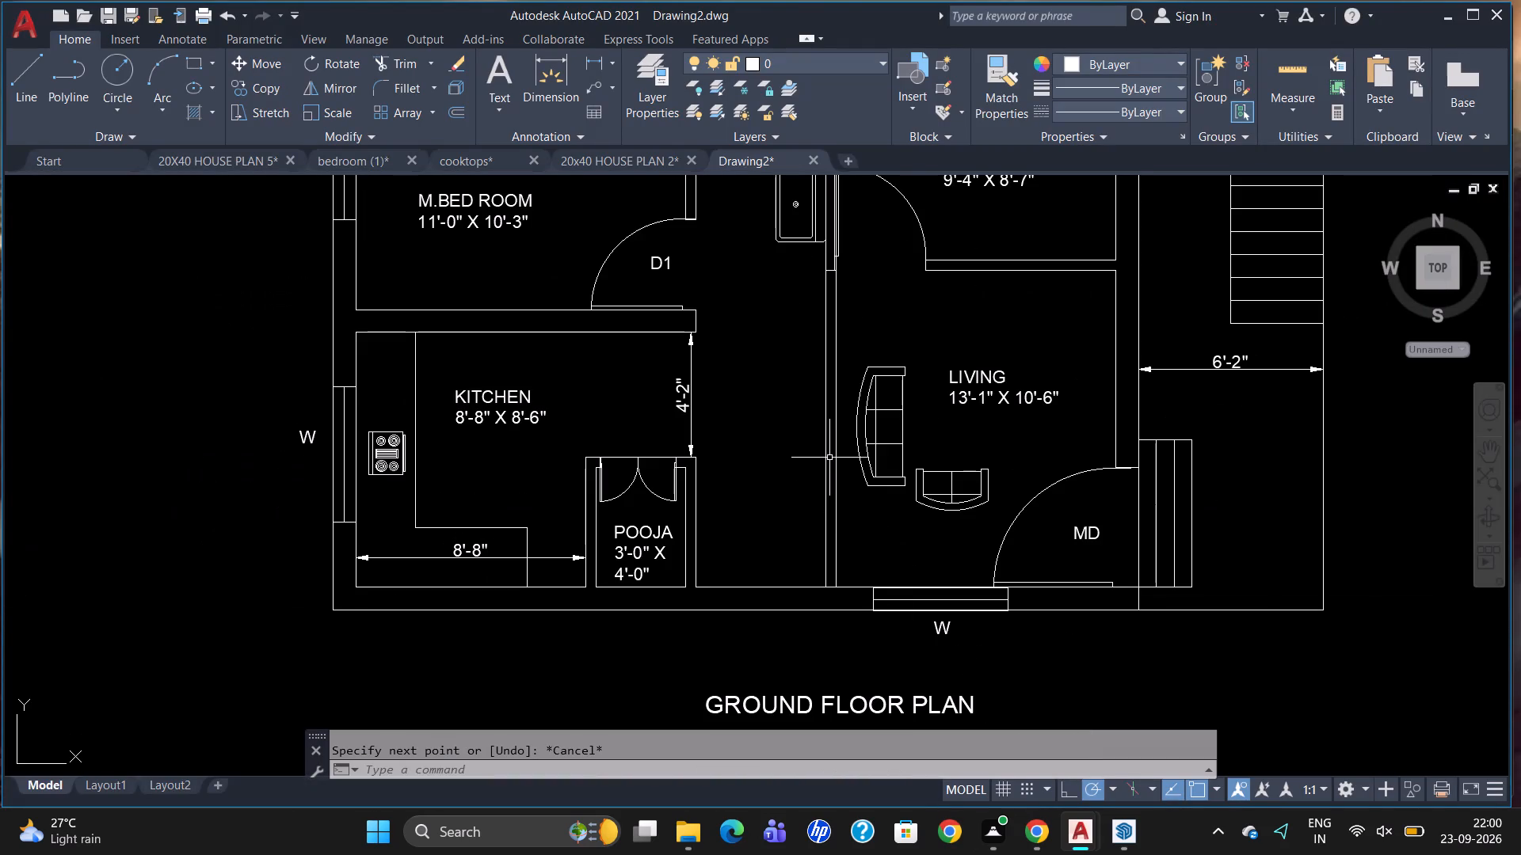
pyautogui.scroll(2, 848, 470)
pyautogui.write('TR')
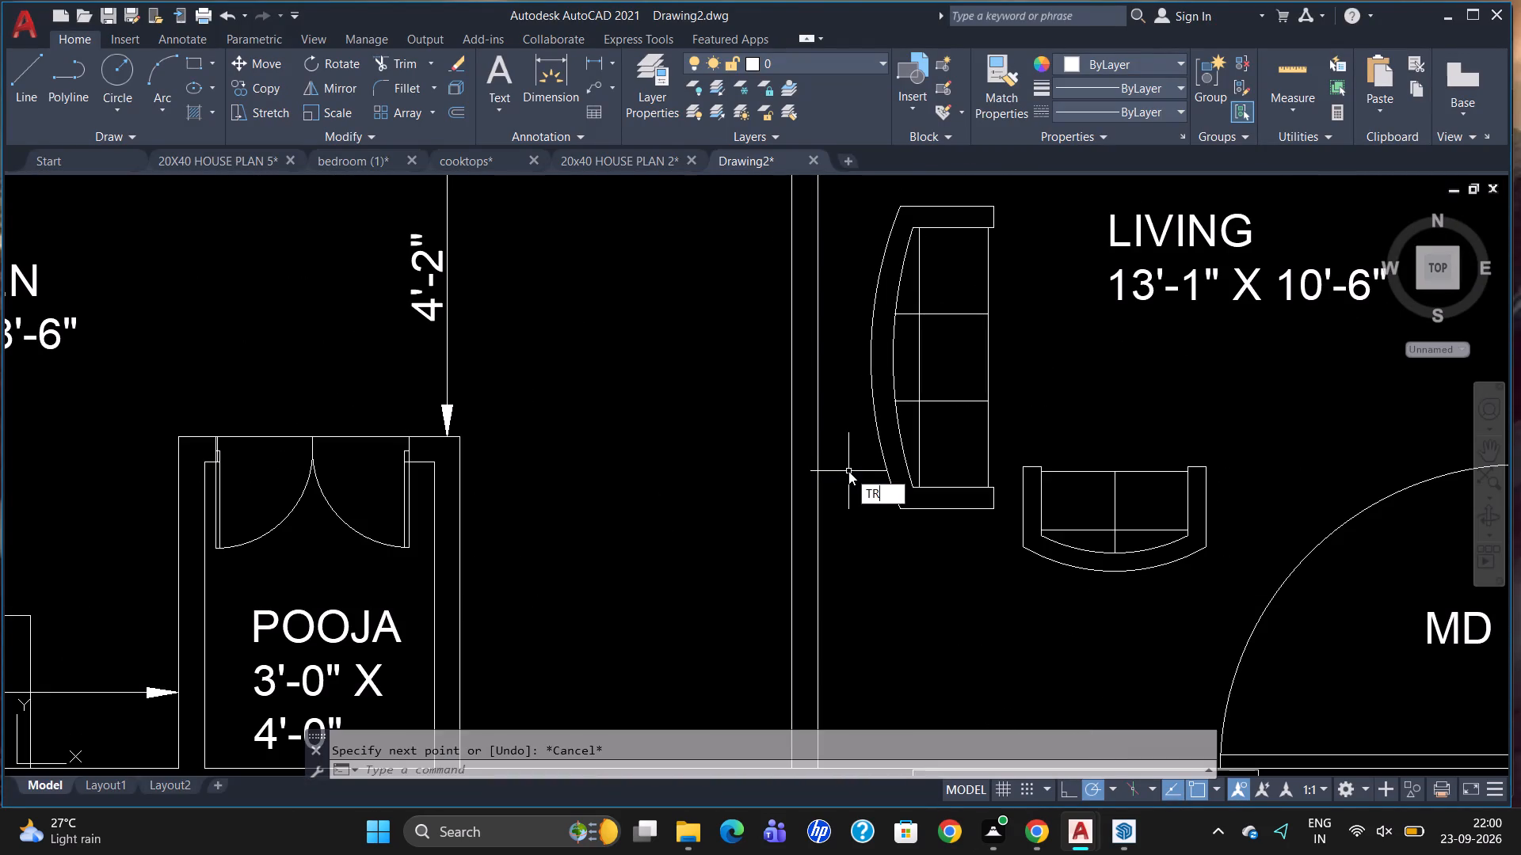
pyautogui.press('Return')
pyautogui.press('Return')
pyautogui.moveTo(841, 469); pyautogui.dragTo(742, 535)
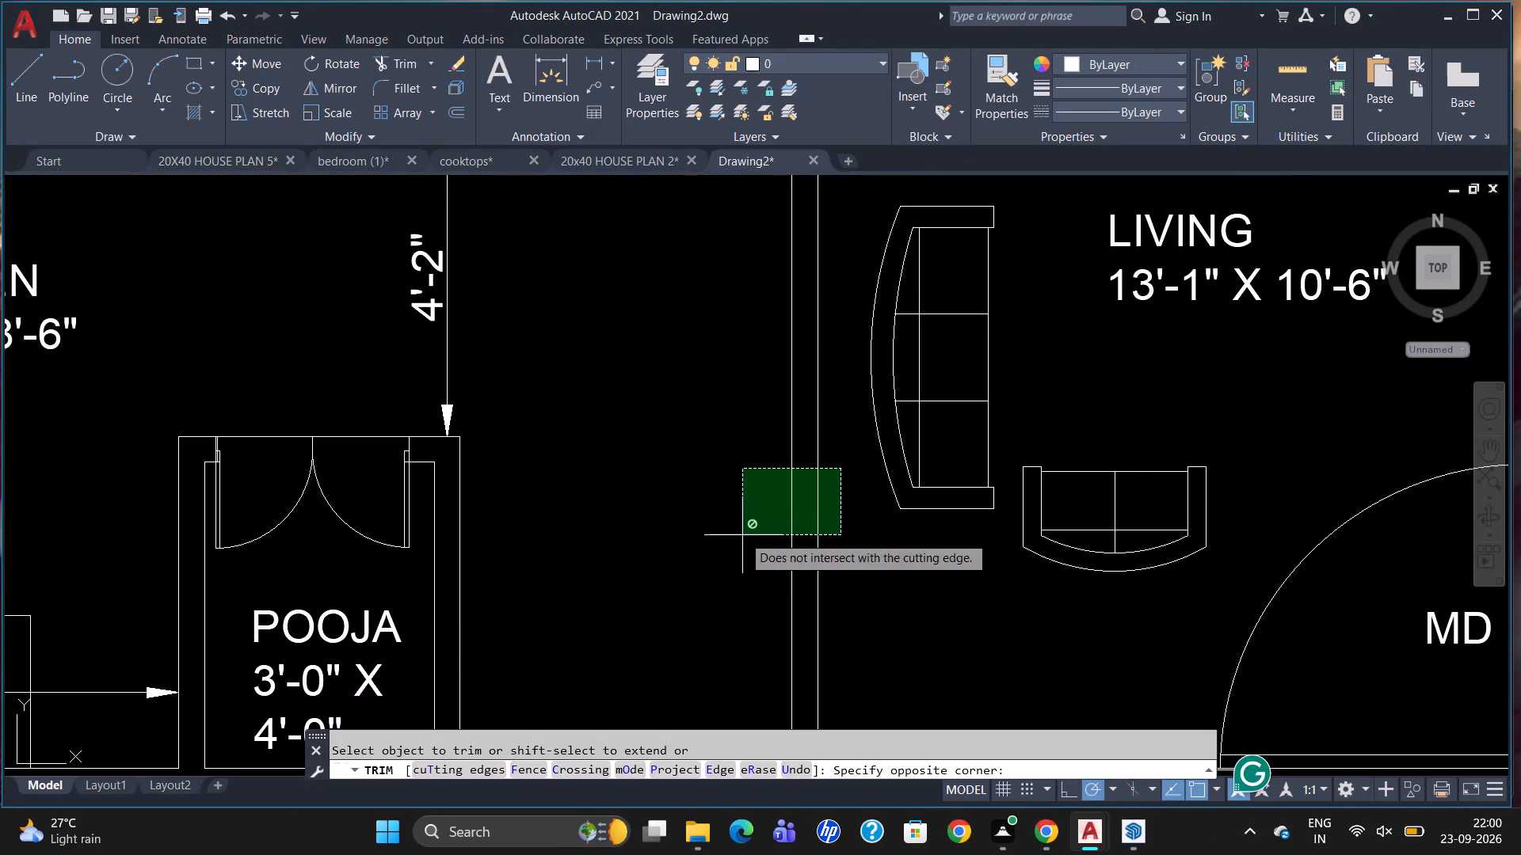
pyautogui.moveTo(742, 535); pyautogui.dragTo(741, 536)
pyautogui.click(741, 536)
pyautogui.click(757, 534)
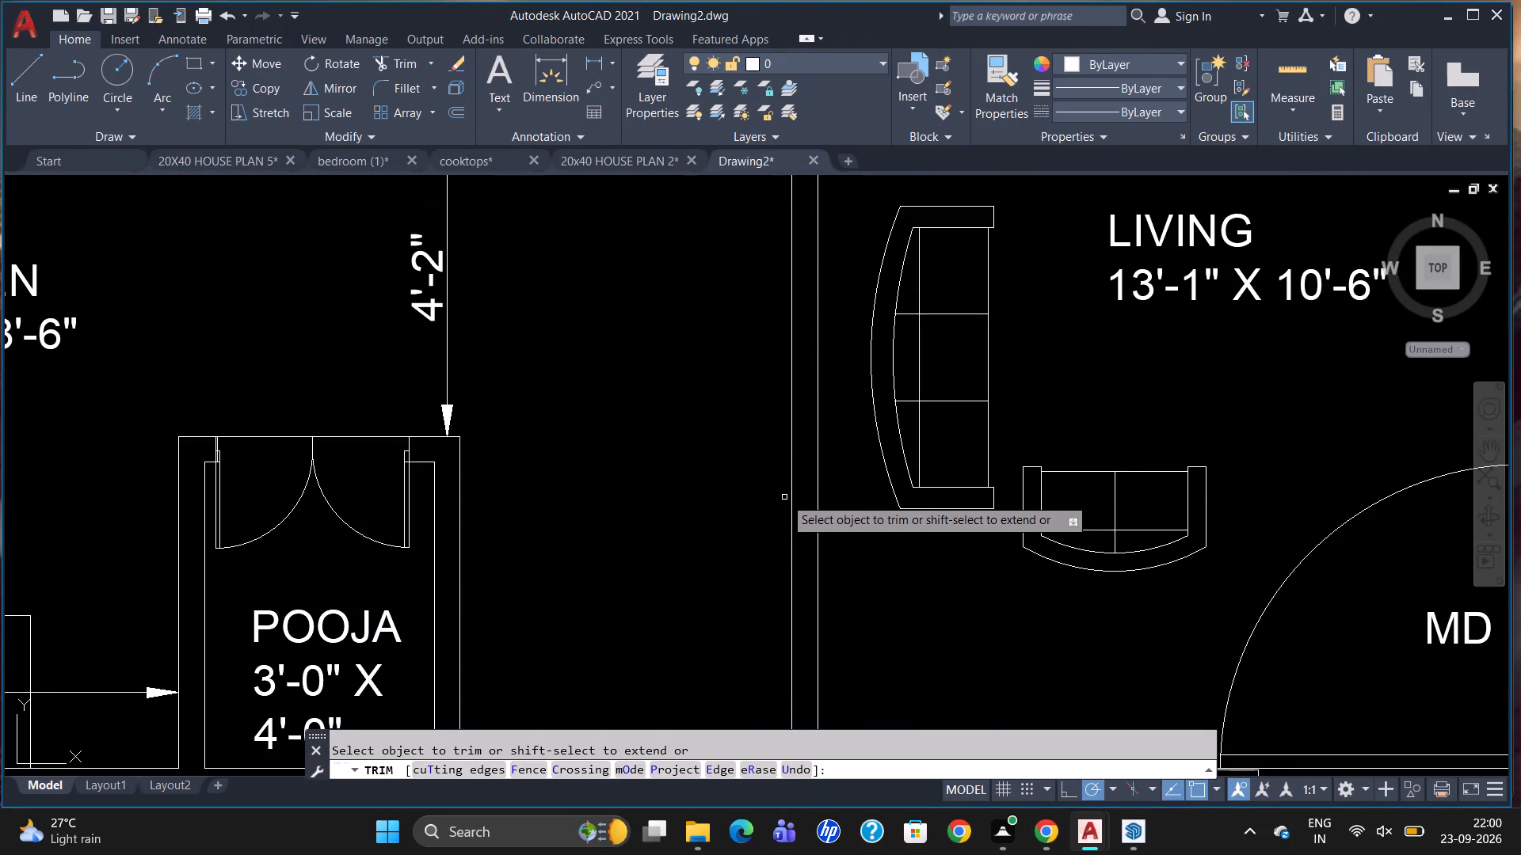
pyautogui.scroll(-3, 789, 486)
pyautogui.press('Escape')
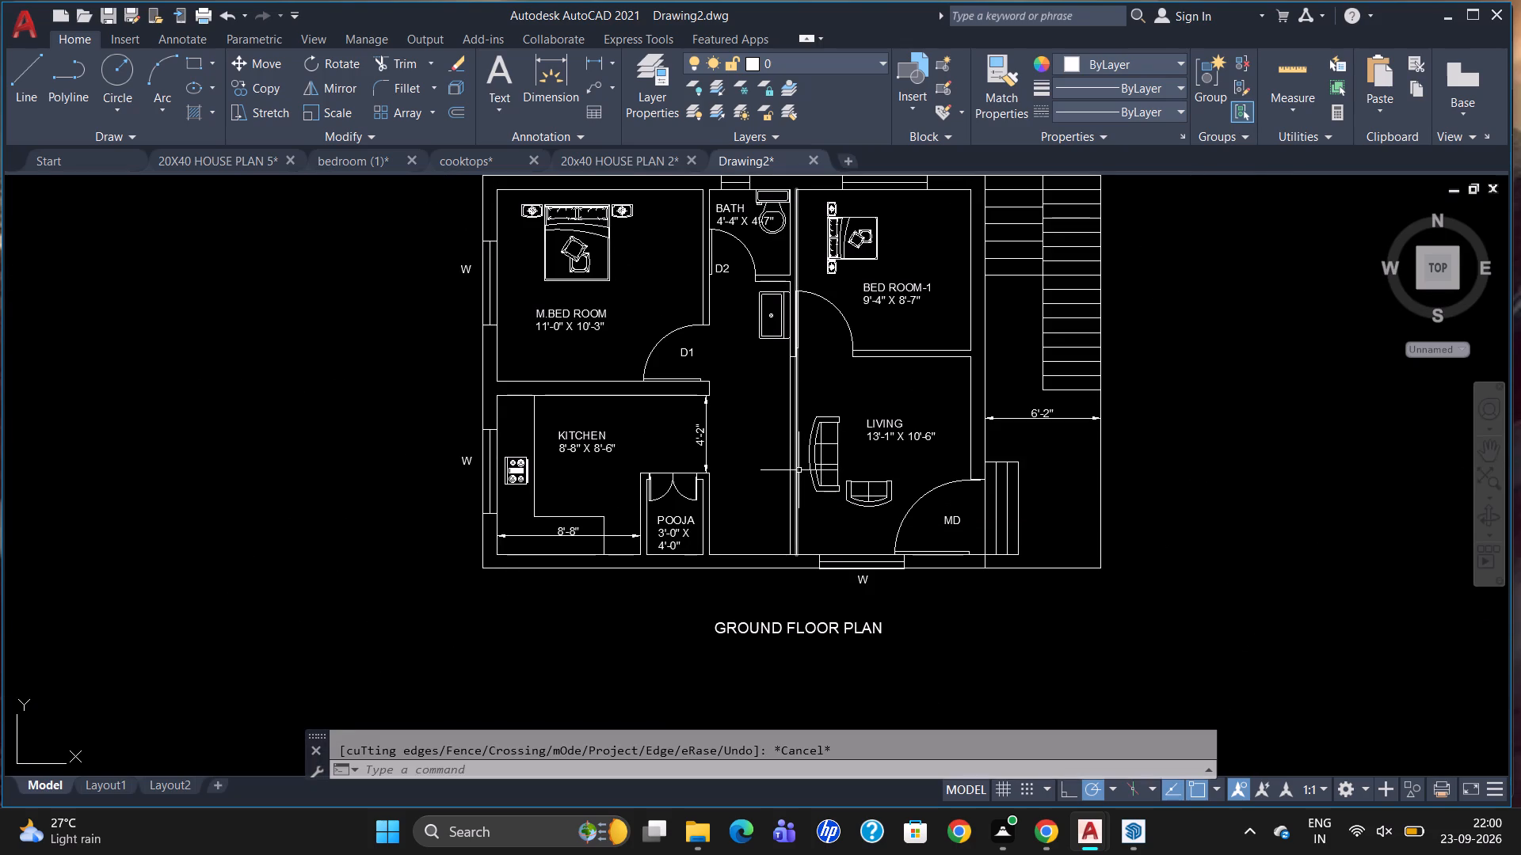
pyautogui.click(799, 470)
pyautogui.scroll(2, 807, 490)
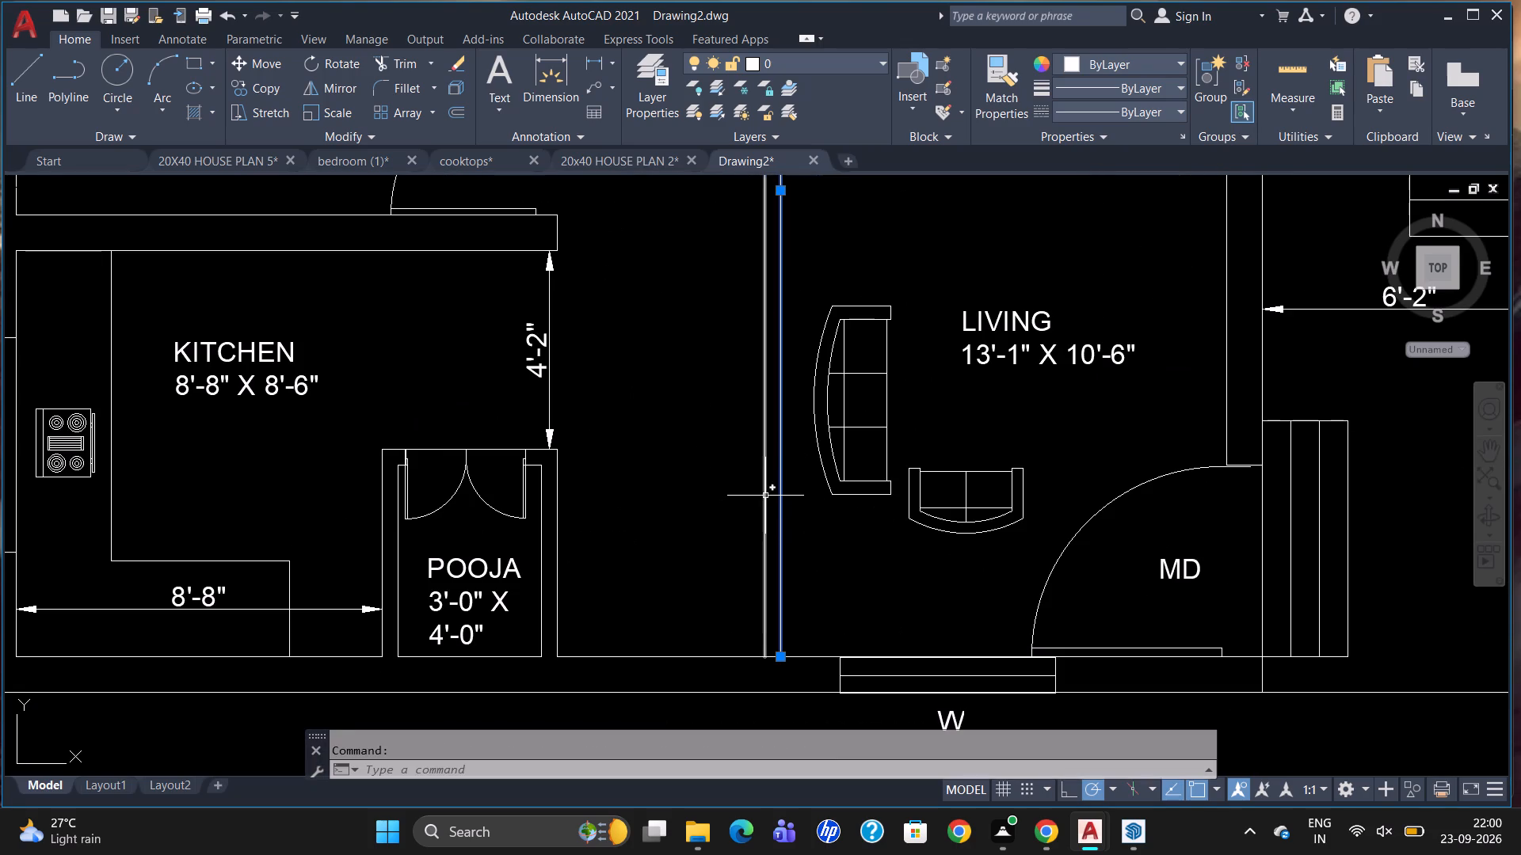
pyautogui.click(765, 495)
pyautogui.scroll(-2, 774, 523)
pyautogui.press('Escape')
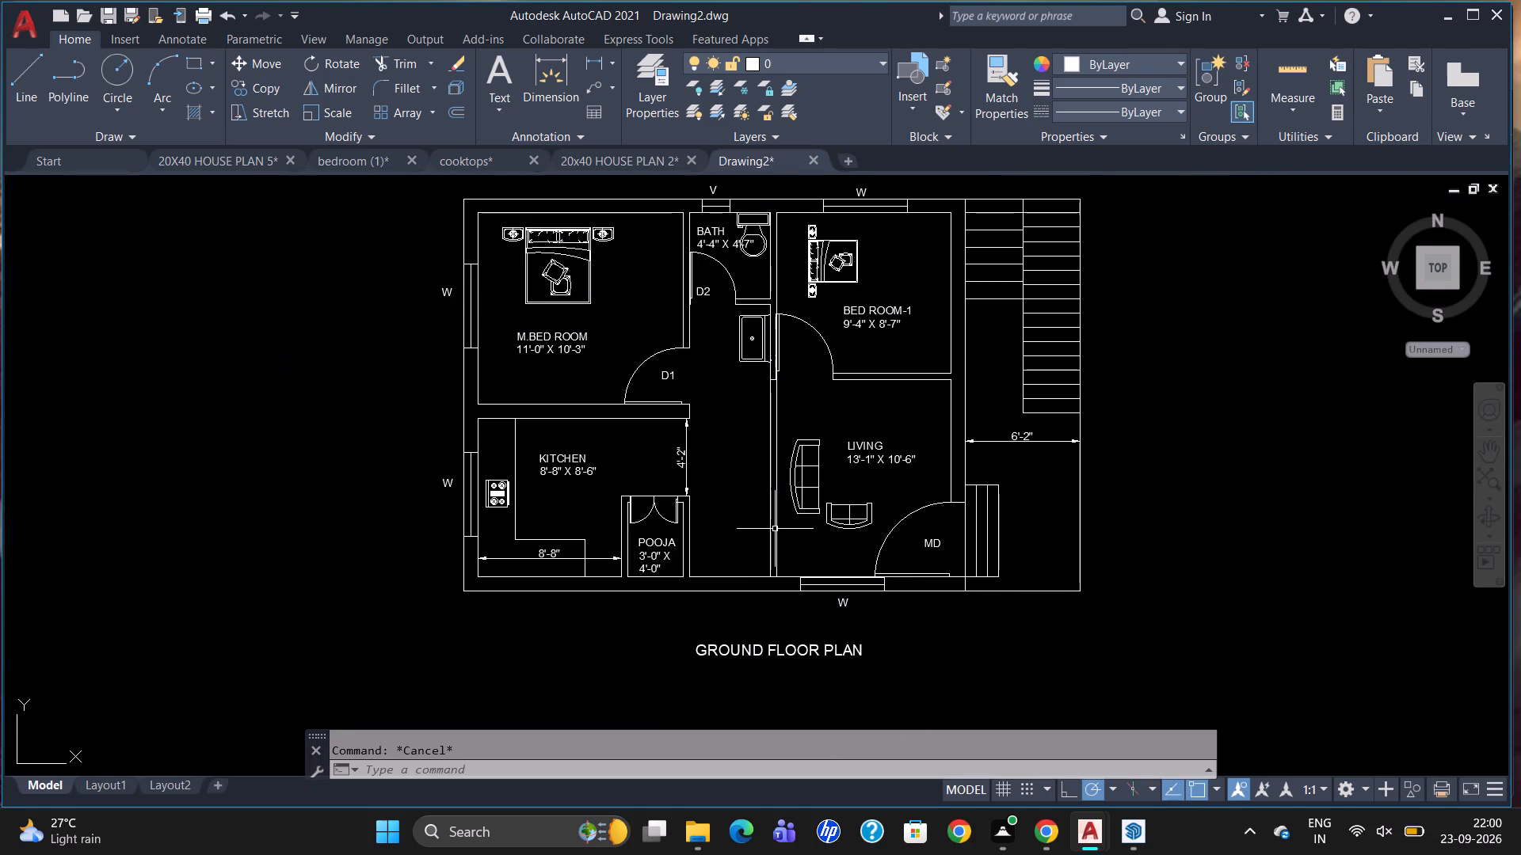
# Trim away both partition wall lines between the living room and passage, from the Bed Room-1 wall down to the outer wall.
pyautogui.write('TR')
pyautogui.press('Return')
pyautogui.press('Return')
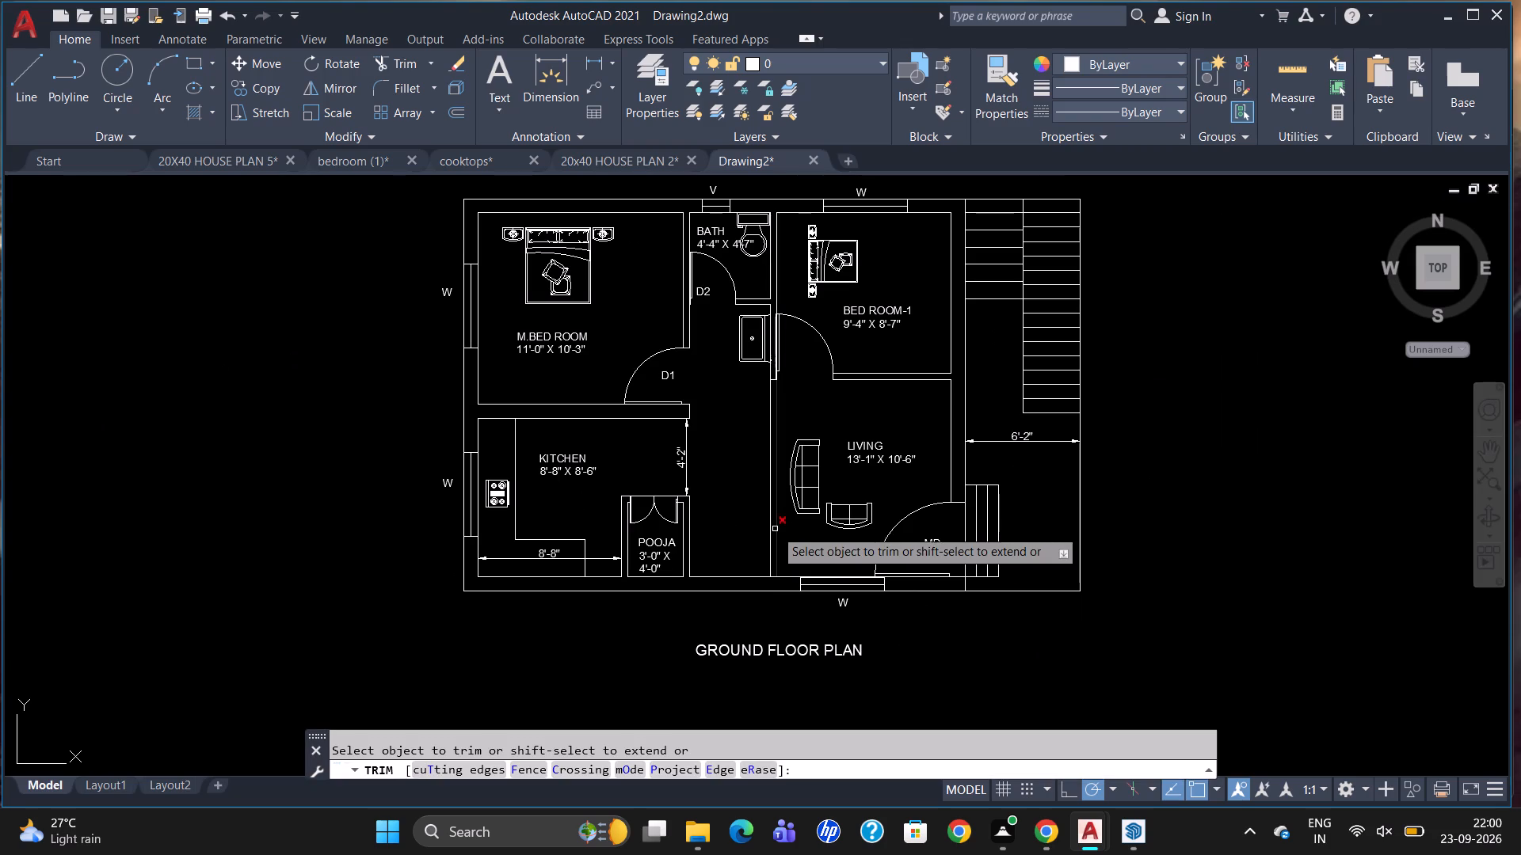
pyautogui.moveTo(808, 530); pyautogui.dragTo(763, 534)
pyautogui.click(763, 534)
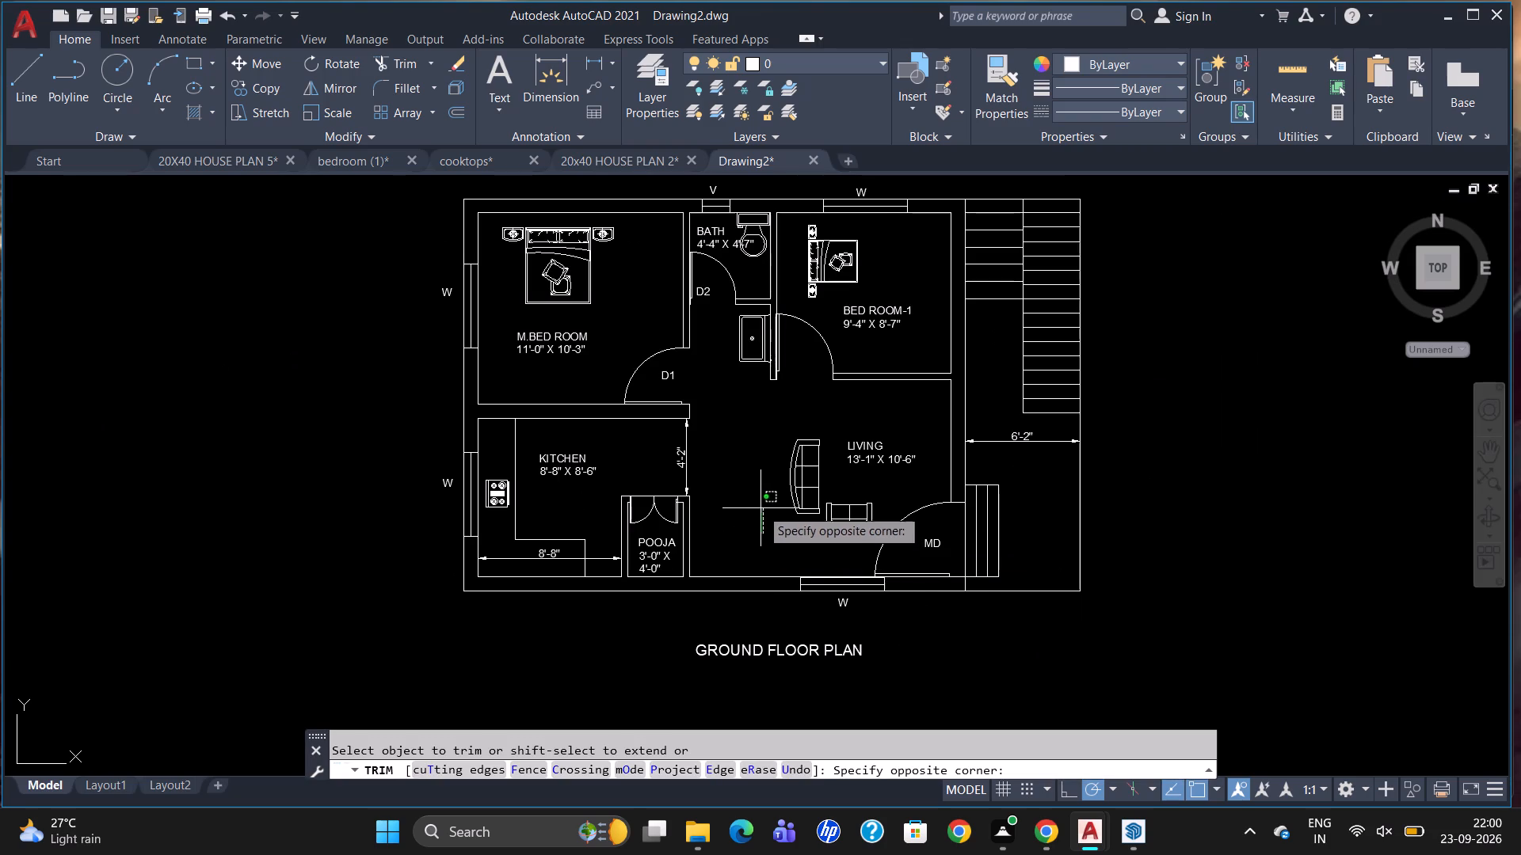
pyautogui.press('Escape')
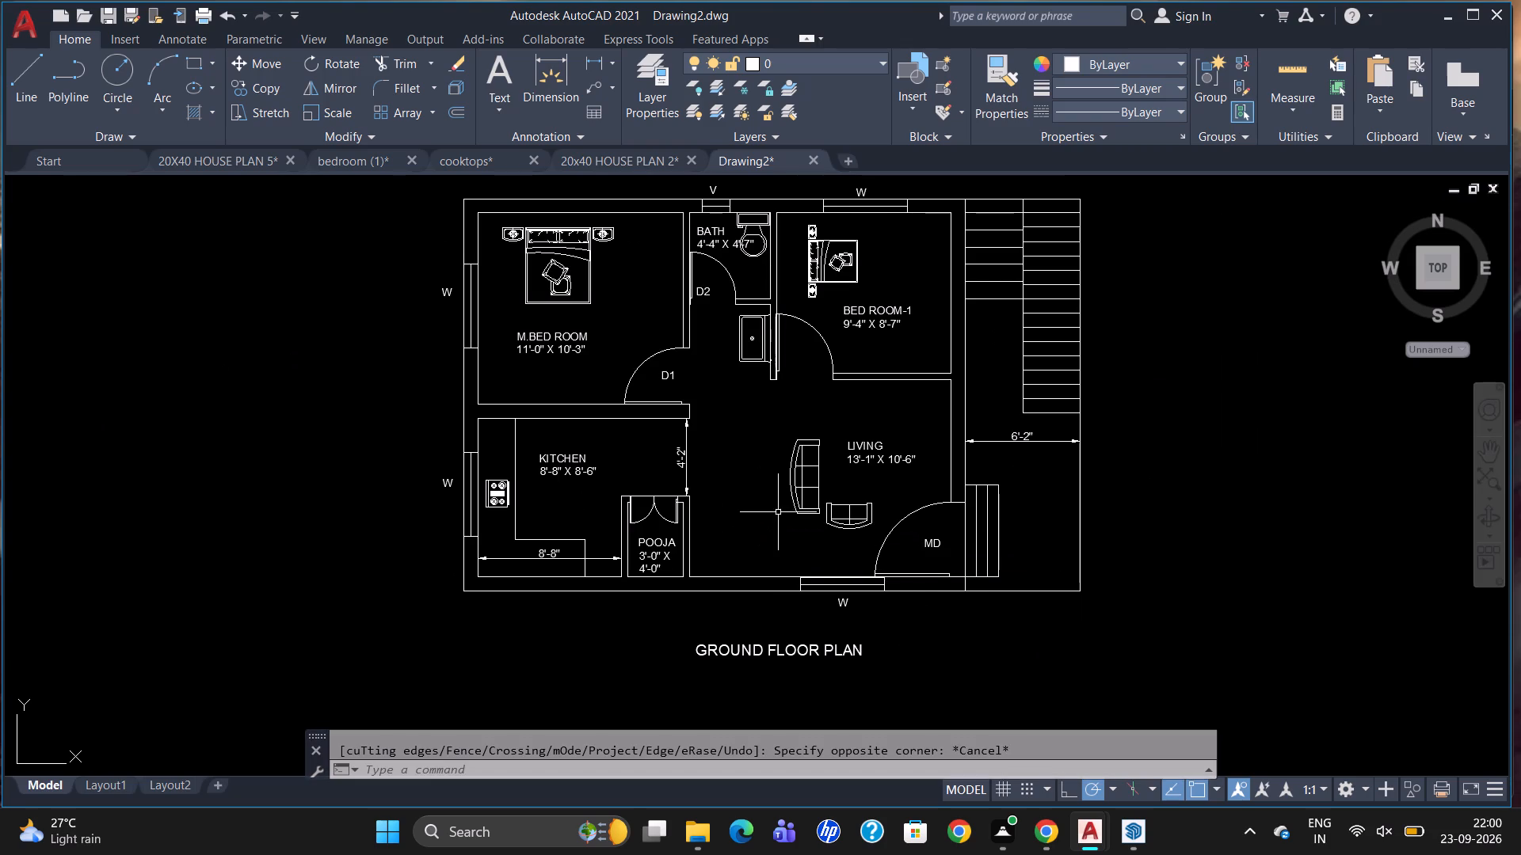
# Move the large sofa in the living room slightly toward the passage and slightly up, away from the small sofa.
pyautogui.click(814, 469)
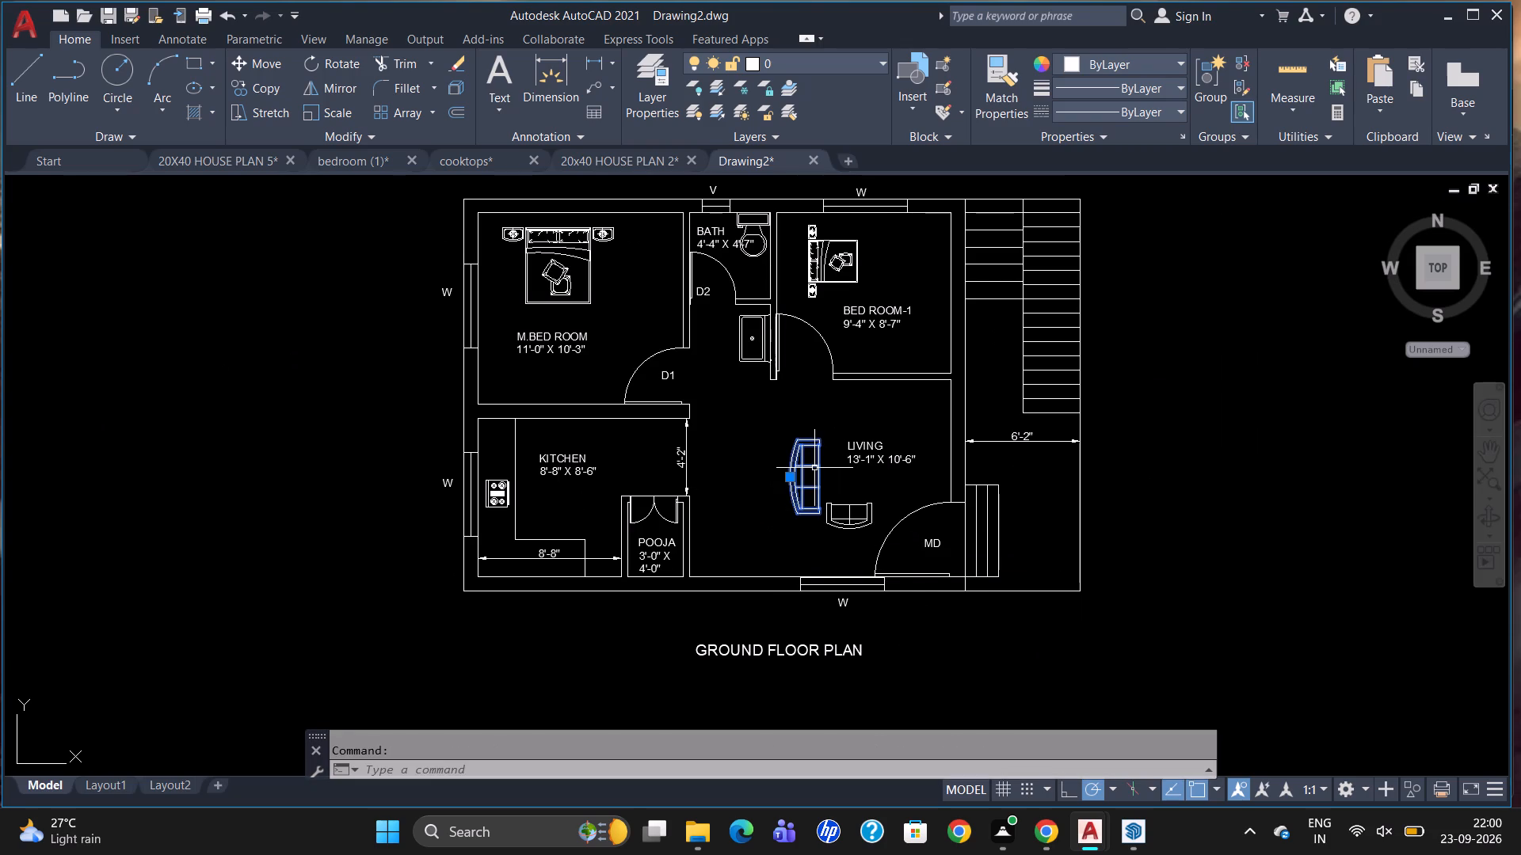
pyautogui.click(786, 475)
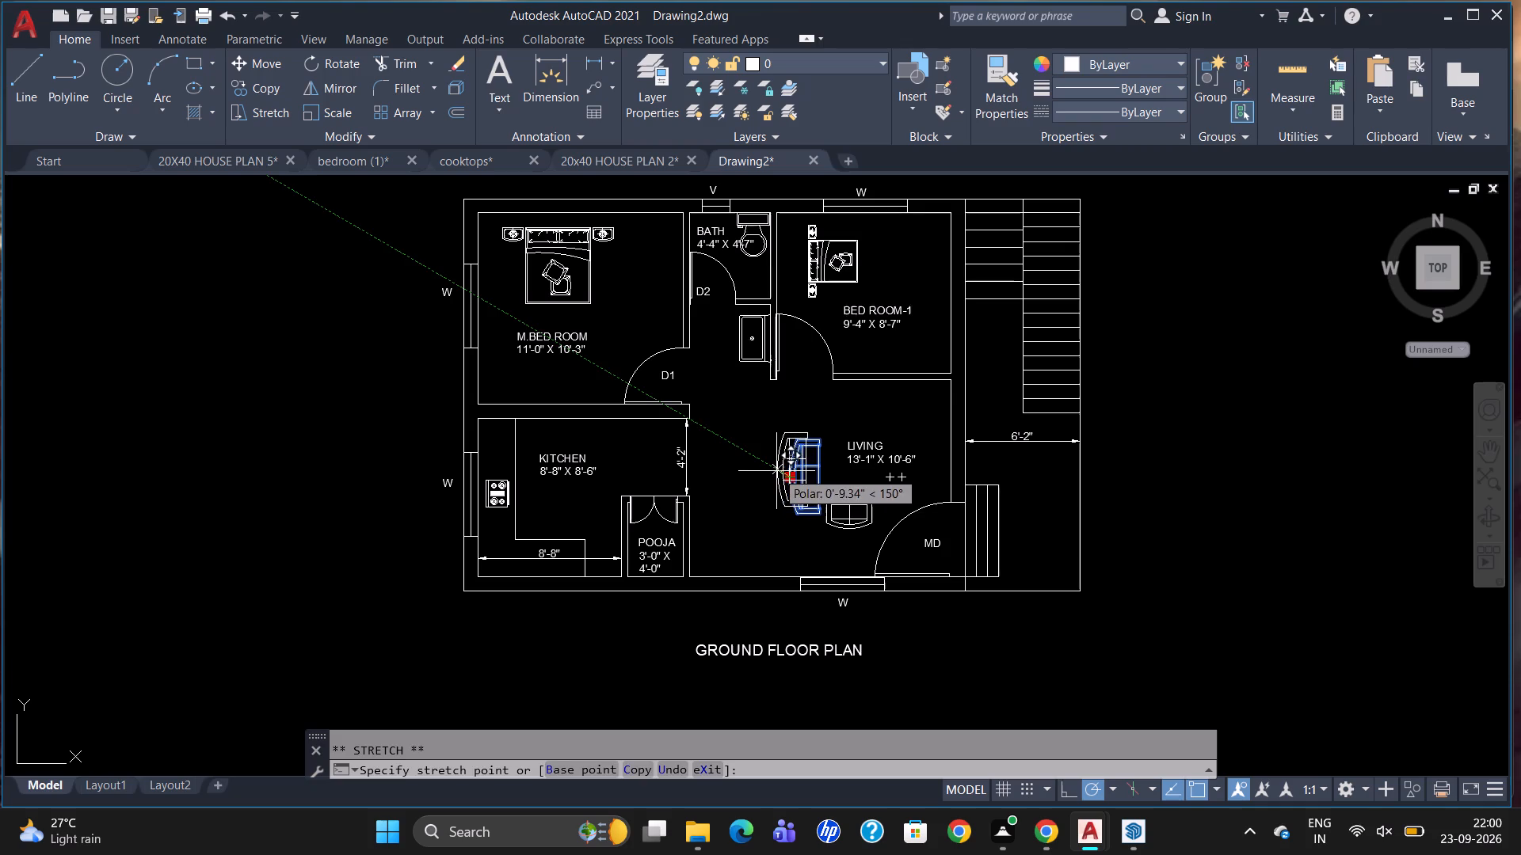
pyautogui.click(773, 469)
pyautogui.press('space')
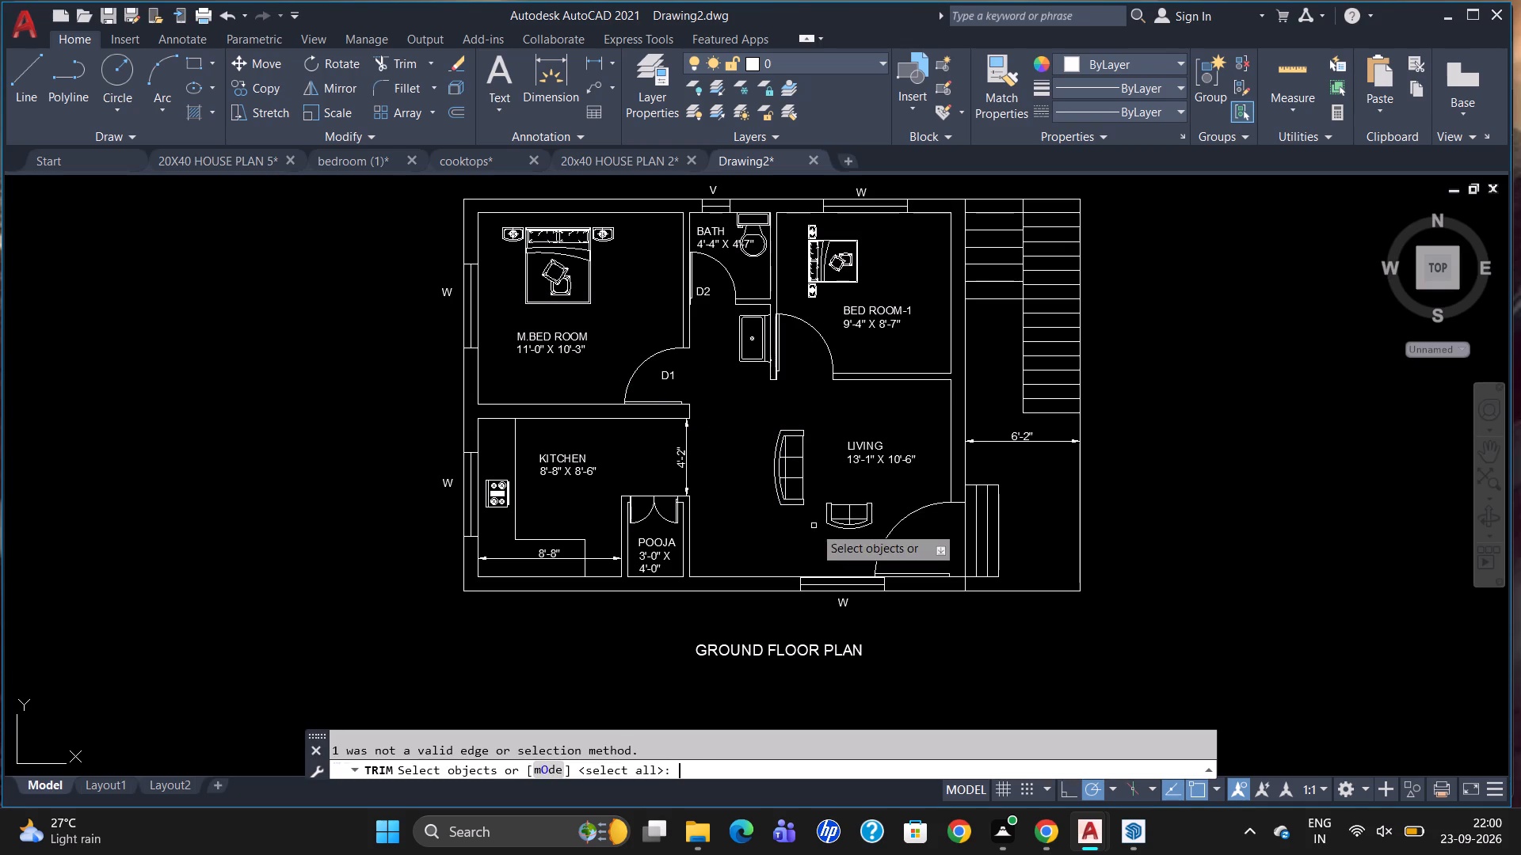
pyautogui.press('Escape')
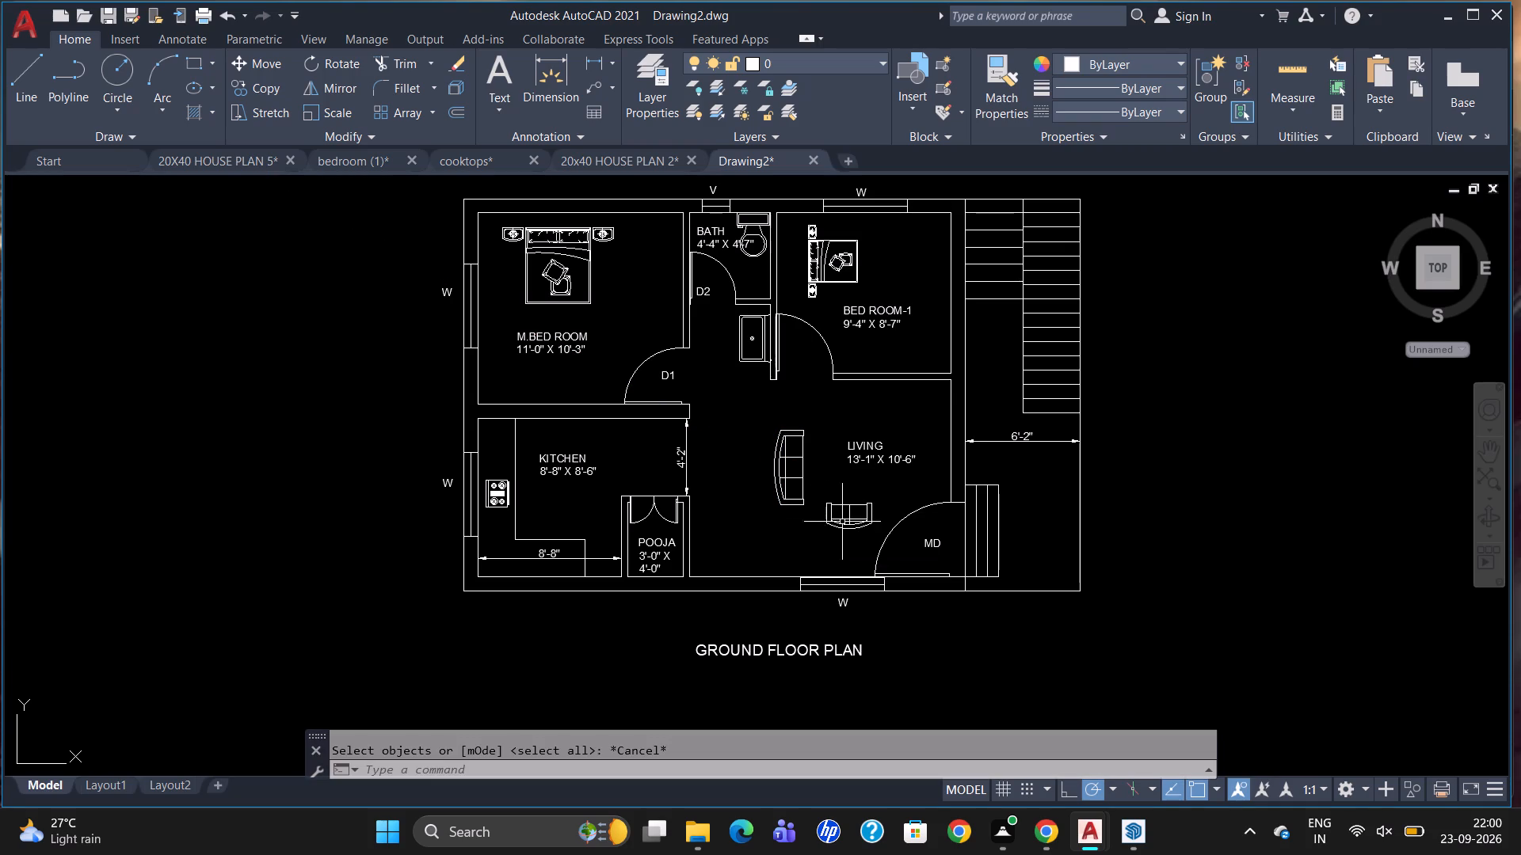
# Move the small sofa in the living room slightly away from the main door, toward the large sofa.
pyautogui.click(853, 520)
pyautogui.scroll(2, 865, 546)
pyautogui.click(822, 503)
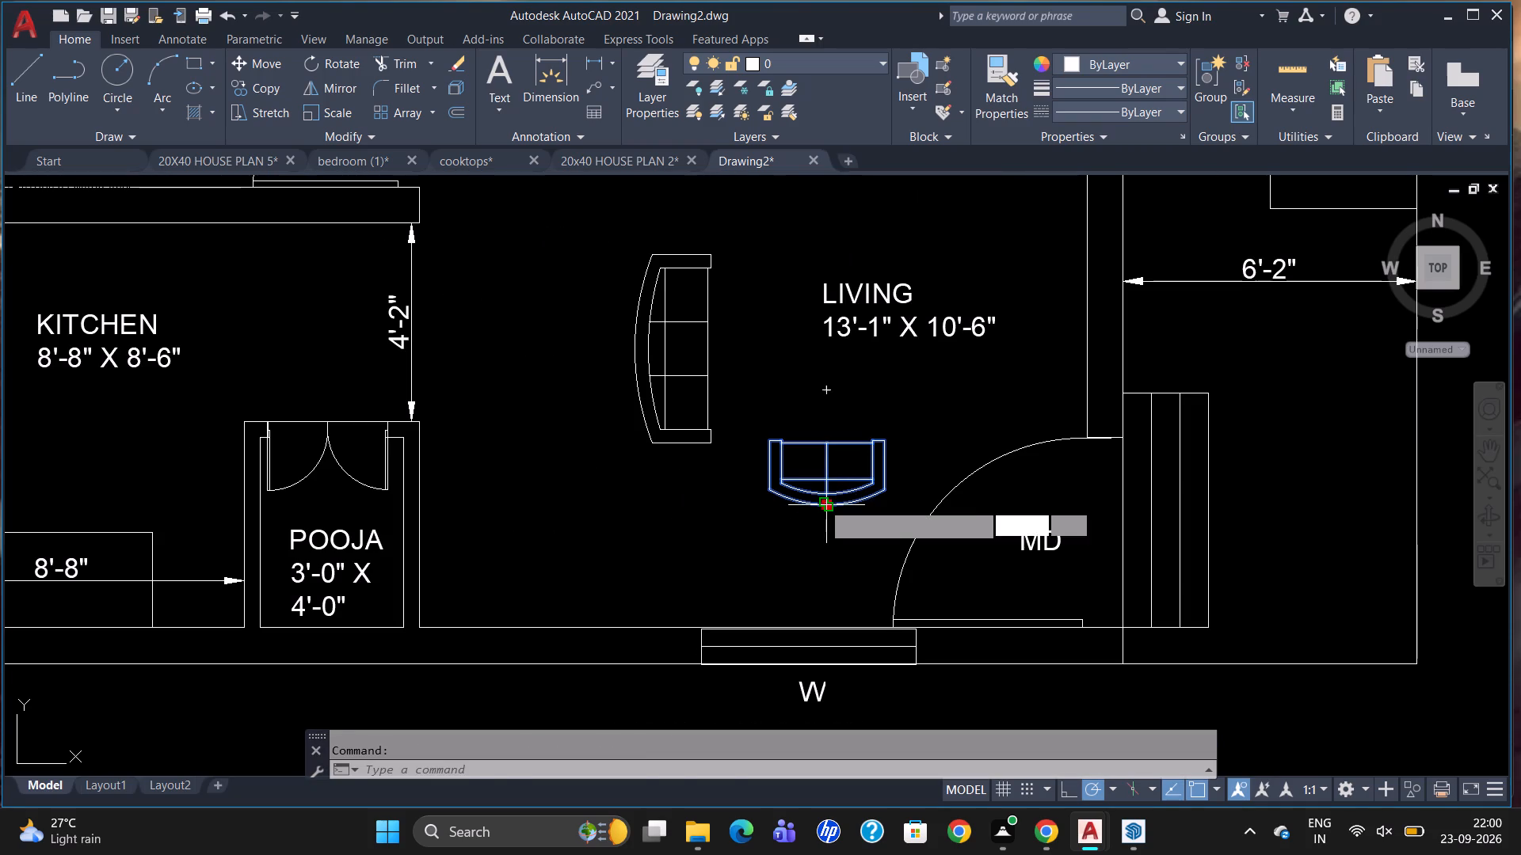
pyautogui.click(808, 511)
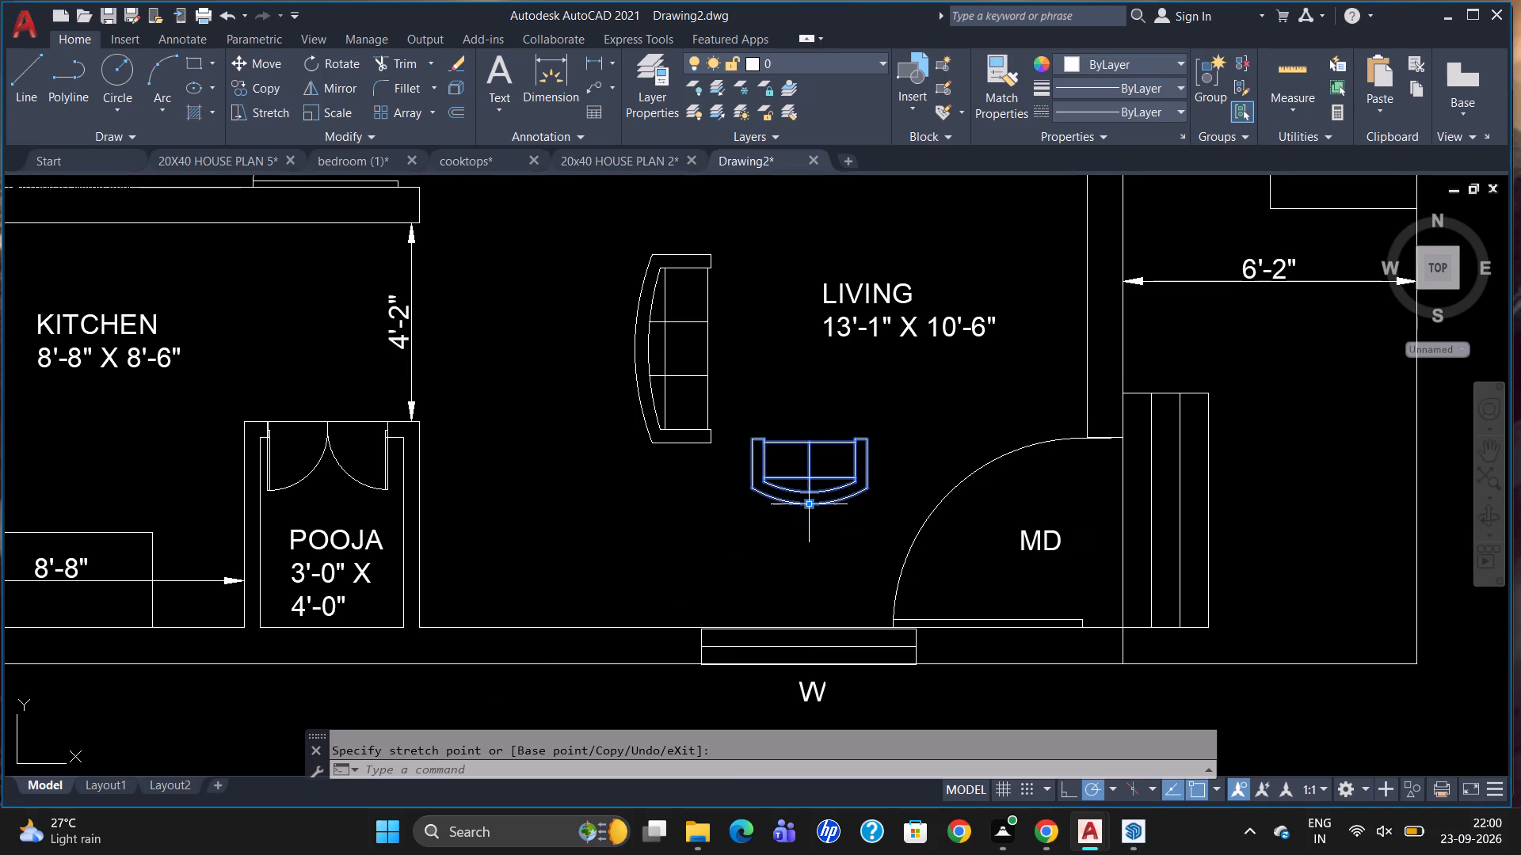
pyautogui.press('Escape')
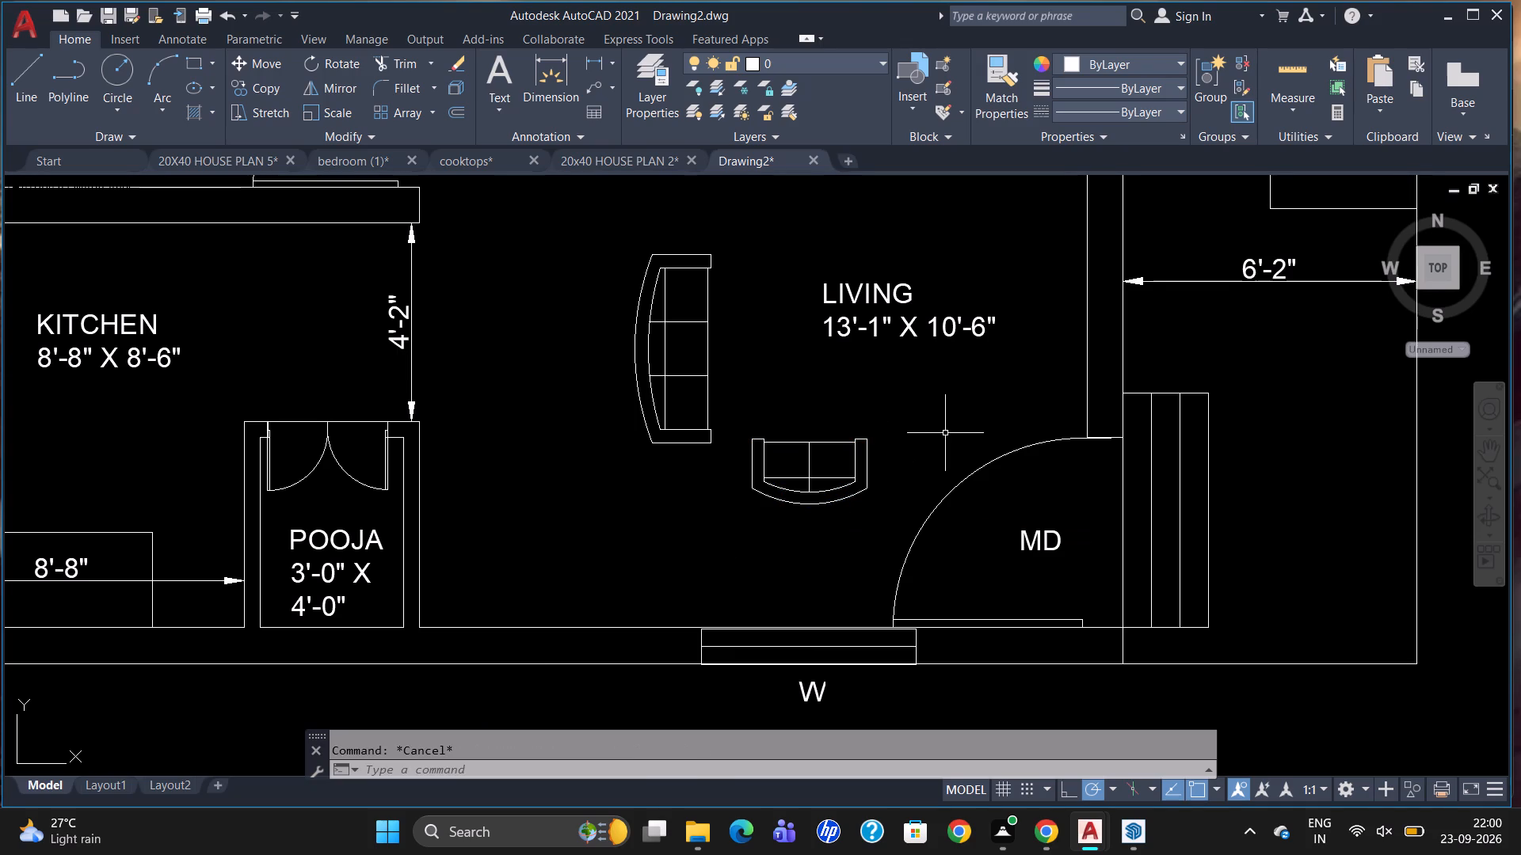
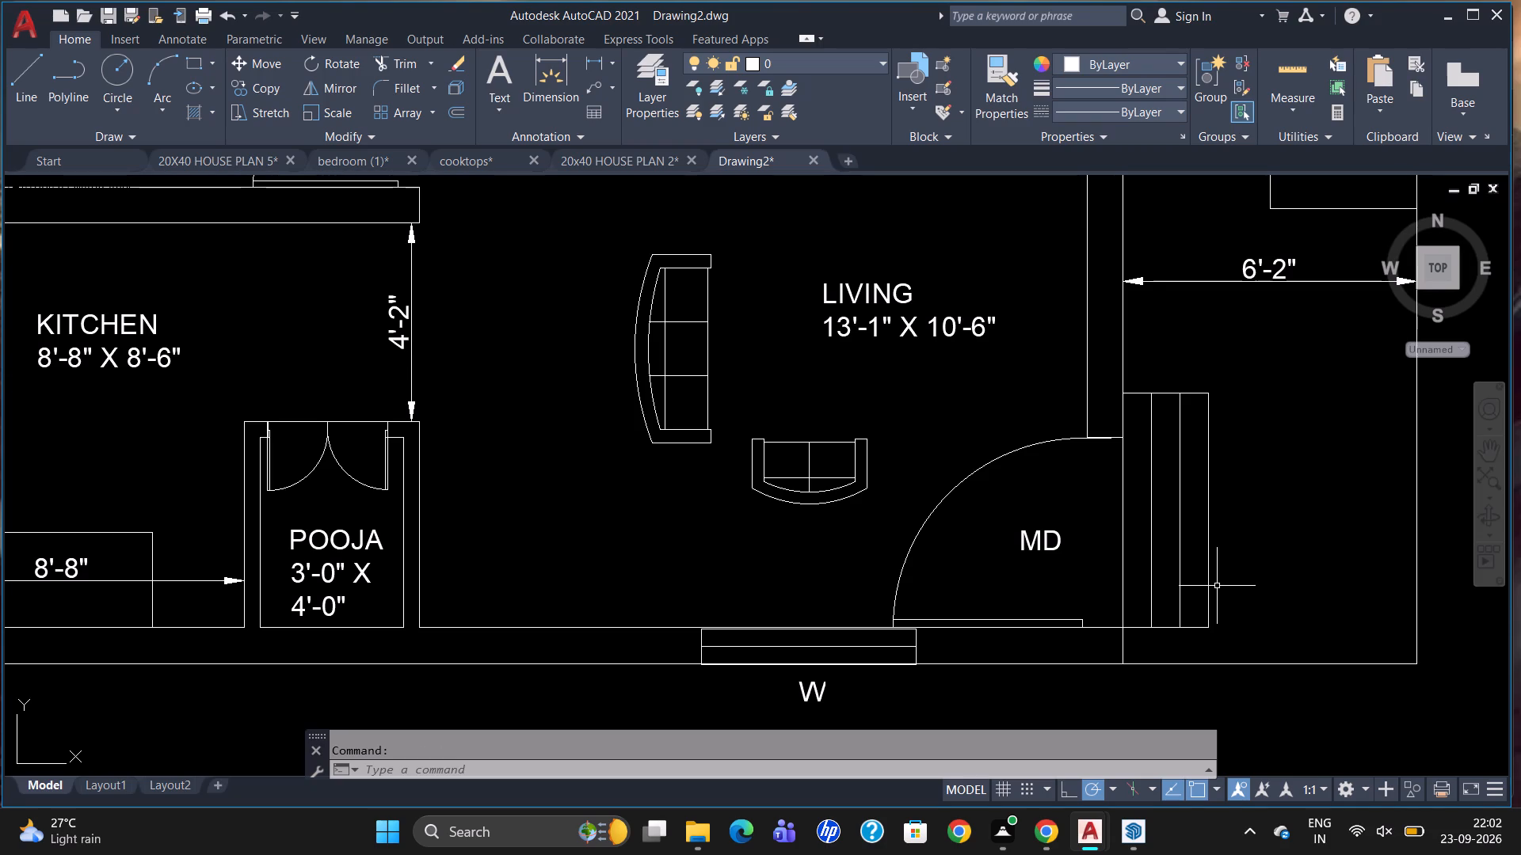
# Add a linear dimension for the overall horizontal length of the floor plan, between the outer corners, placed above the top wall.
pyautogui.scroll(-2, 827, 454)
pyautogui.scroll(-1, 854, 546)
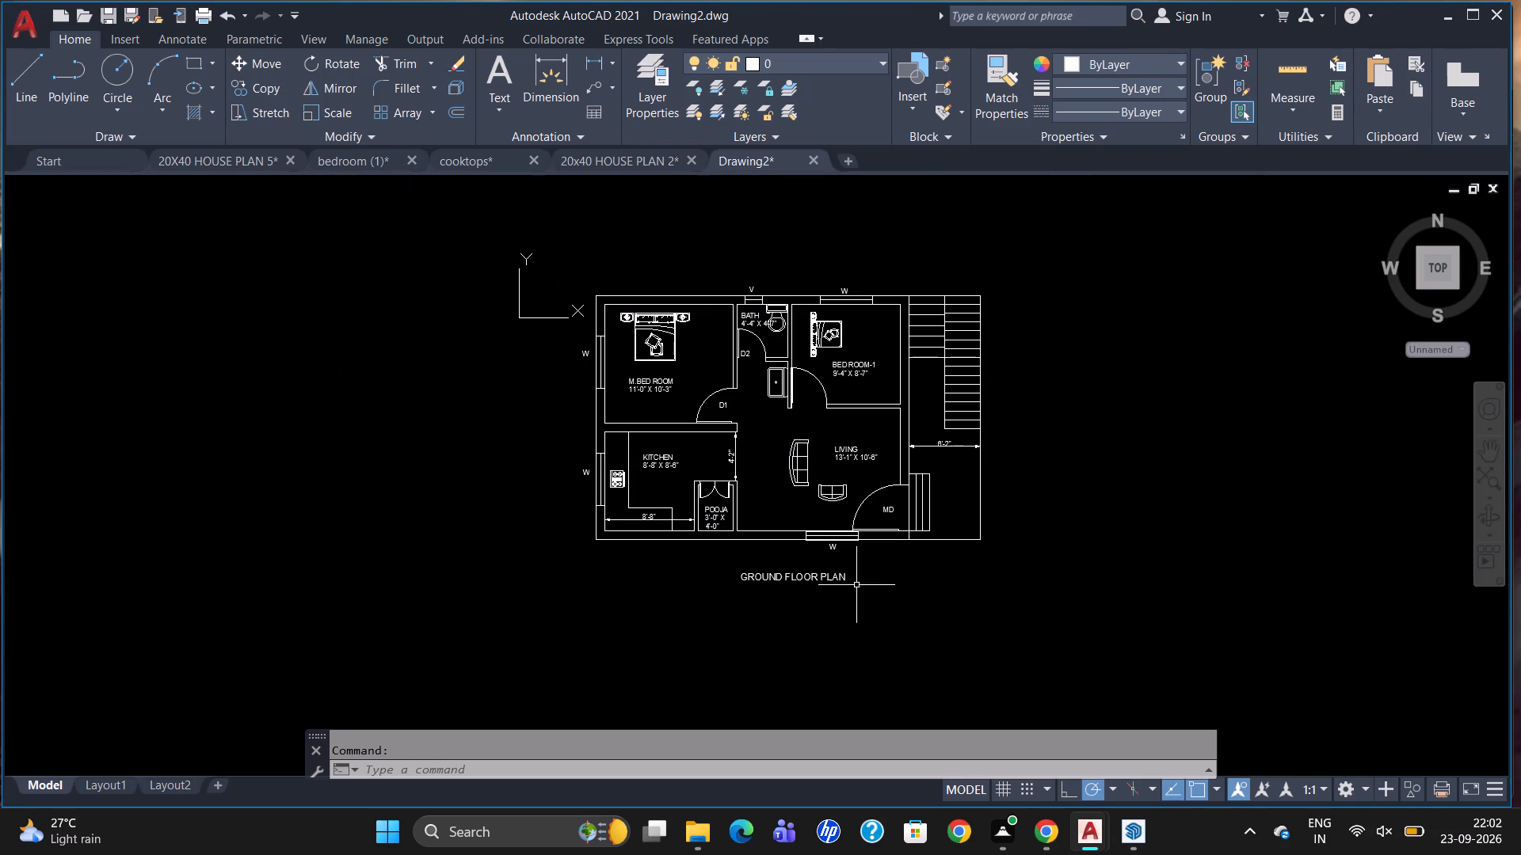
pyautogui.scroll(2, 715, 272)
pyautogui.scroll(-1, 702, 445)
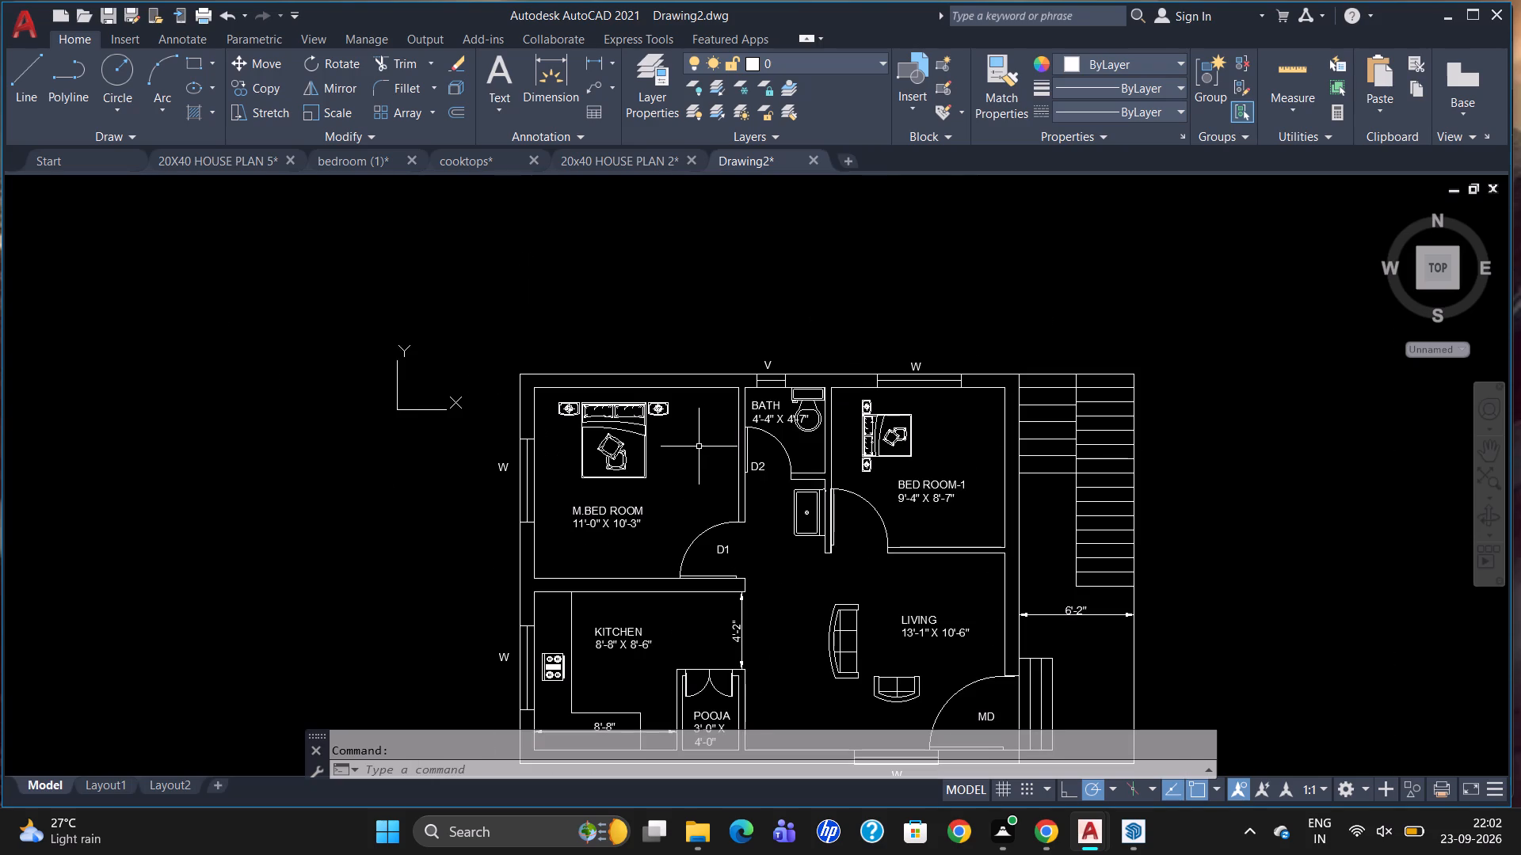
pyautogui.write('DLI')
pyautogui.press('Return')
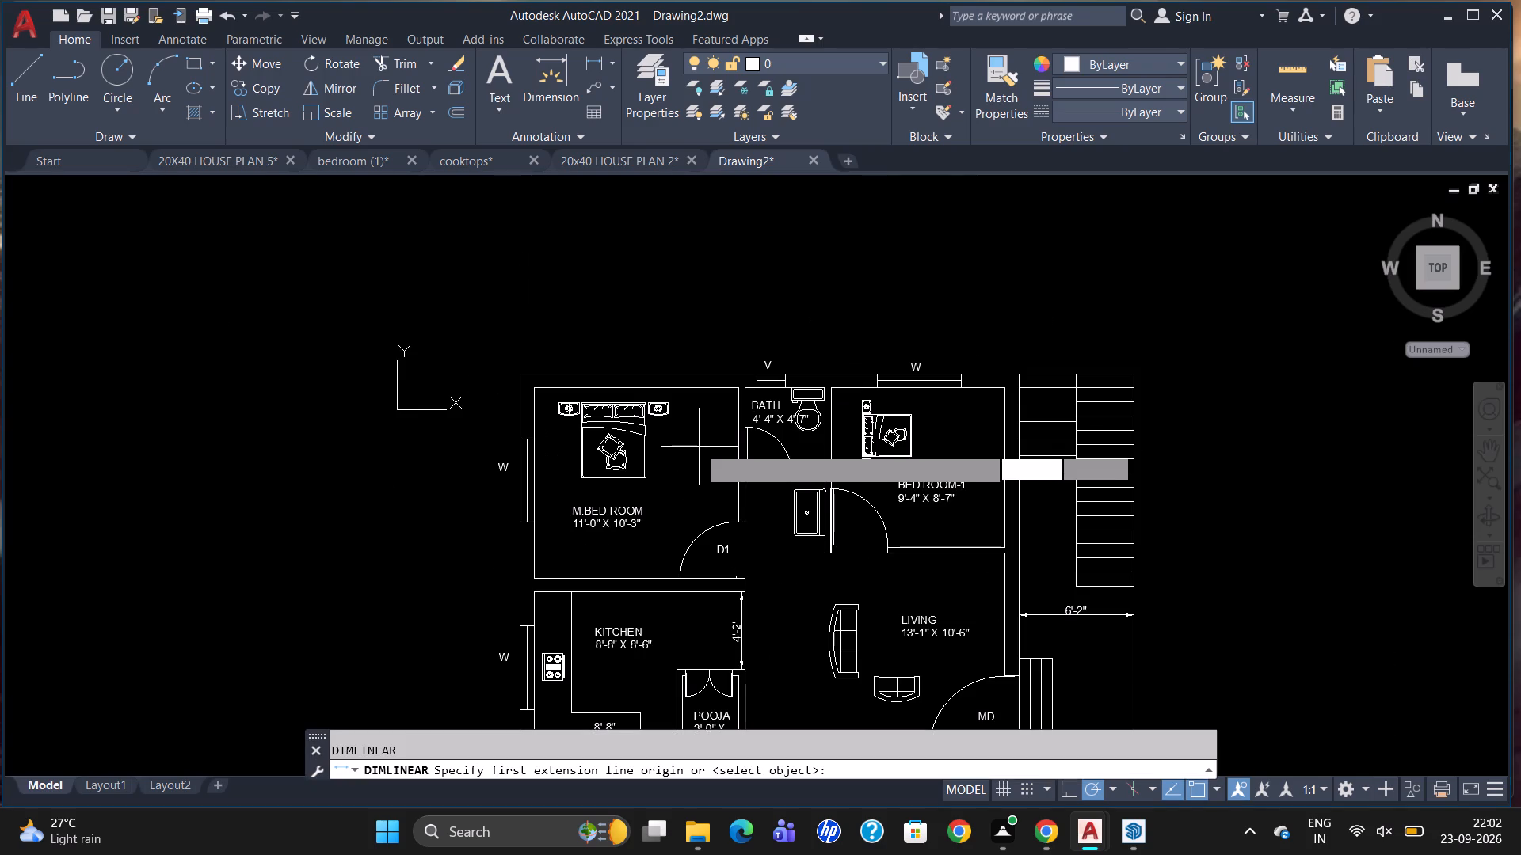
pyautogui.click(511, 374)
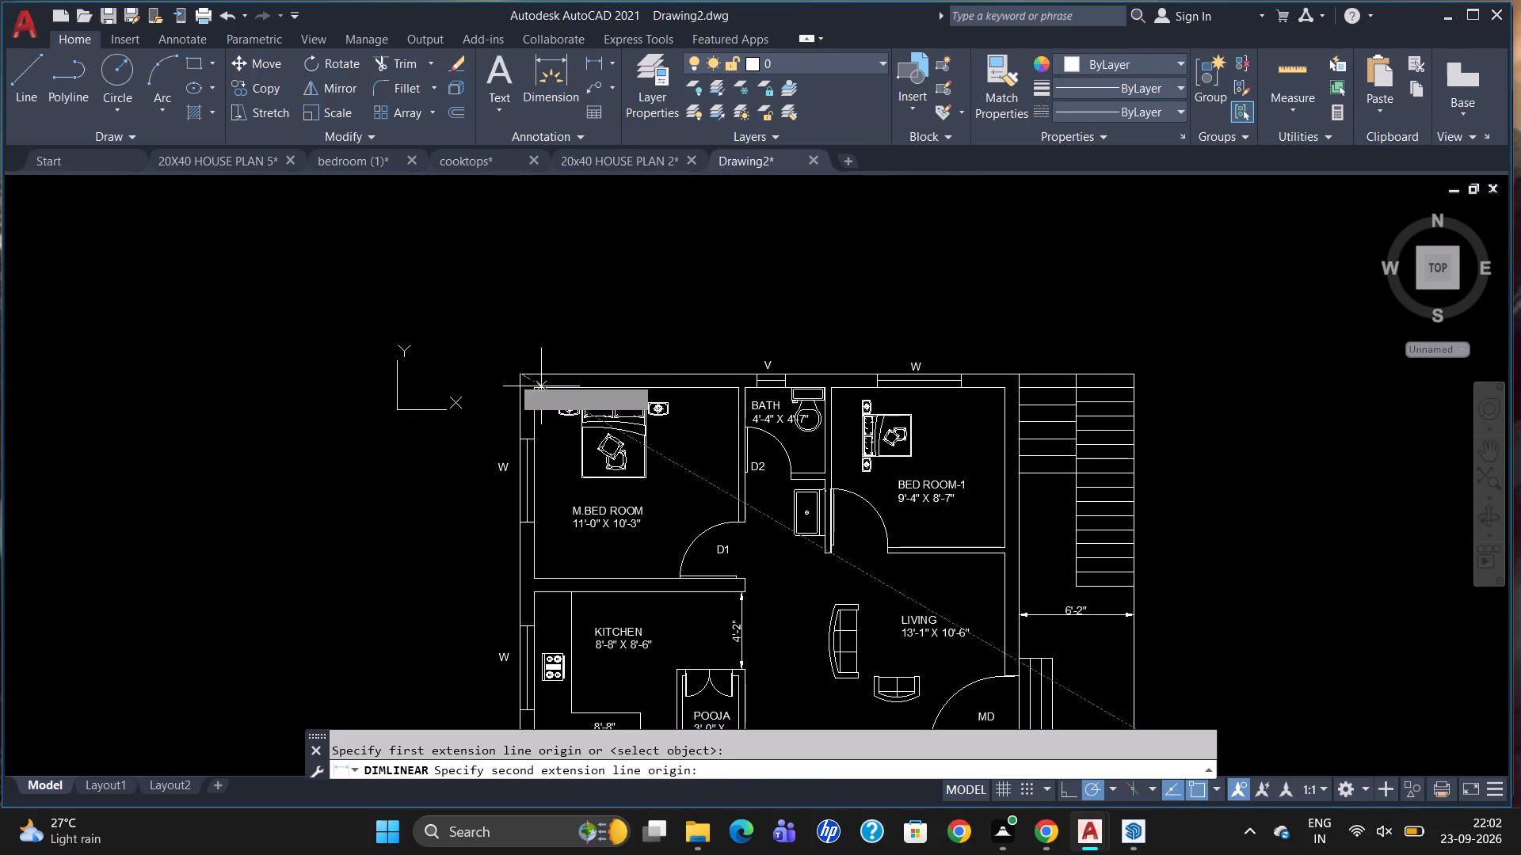
pyautogui.click(1134, 377)
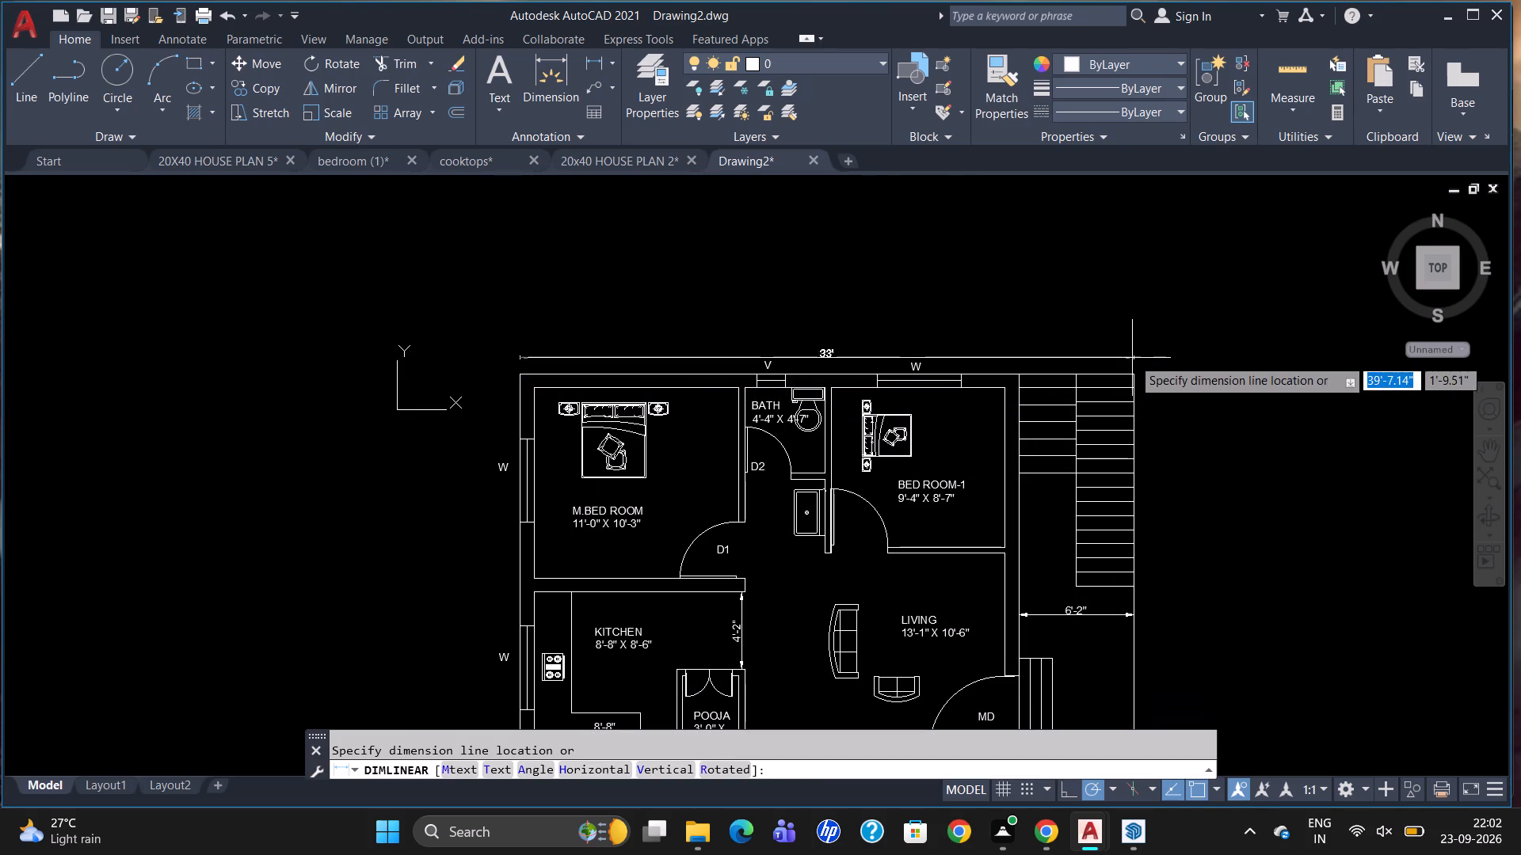
pyautogui.click(1132, 338)
# Add a vertical linear dimension for the overall width of the floor plan, placed outside the boundary line beside the staircase.
pyautogui.scroll(-2, 1035, 341)
pyautogui.scroll(1, 1089, 472)
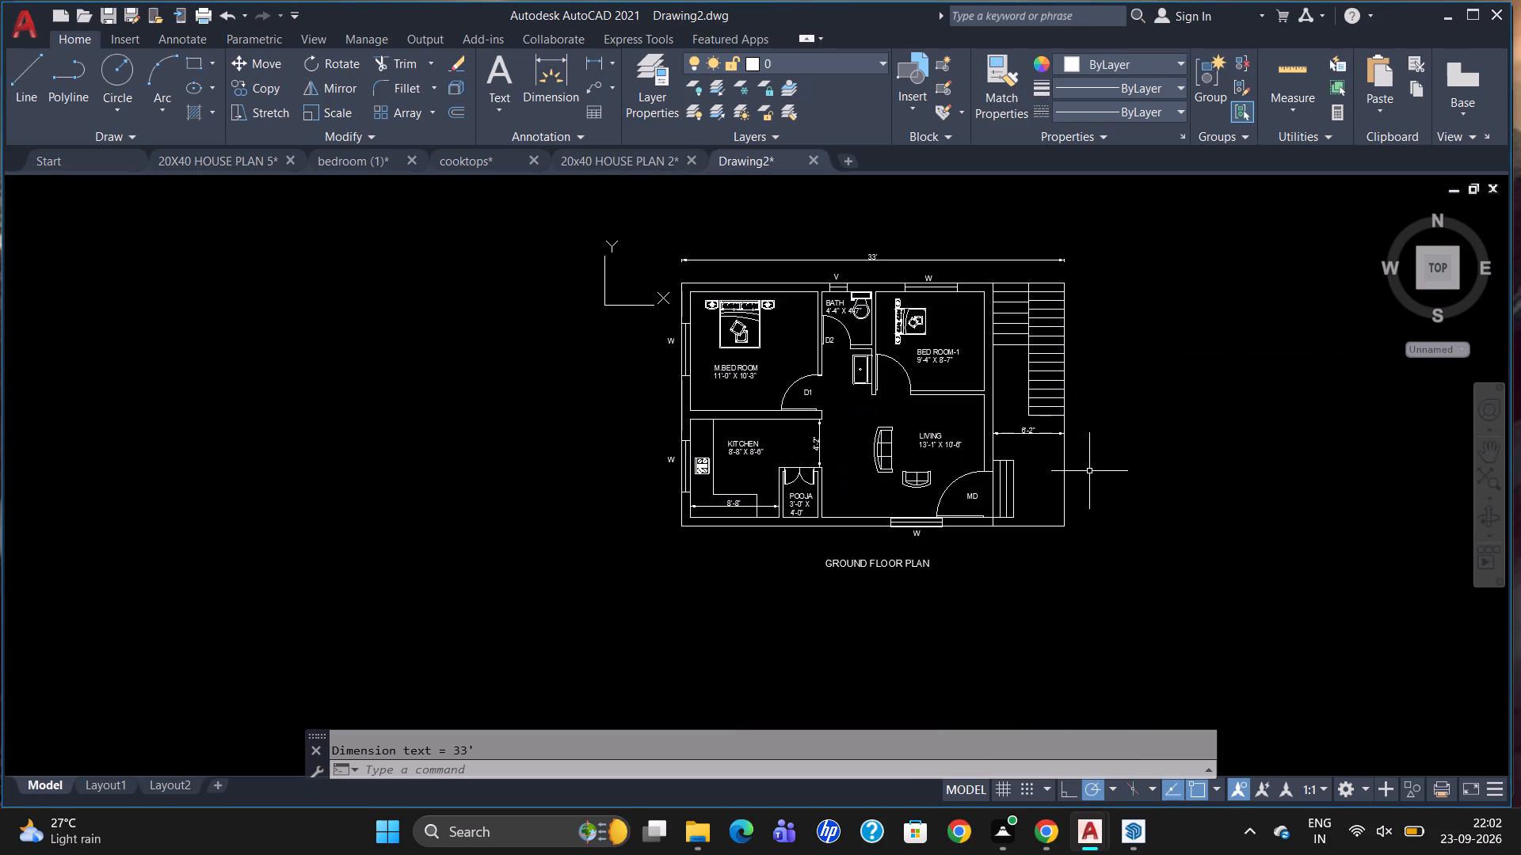
pyautogui.write('DLI')
pyautogui.press('Return')
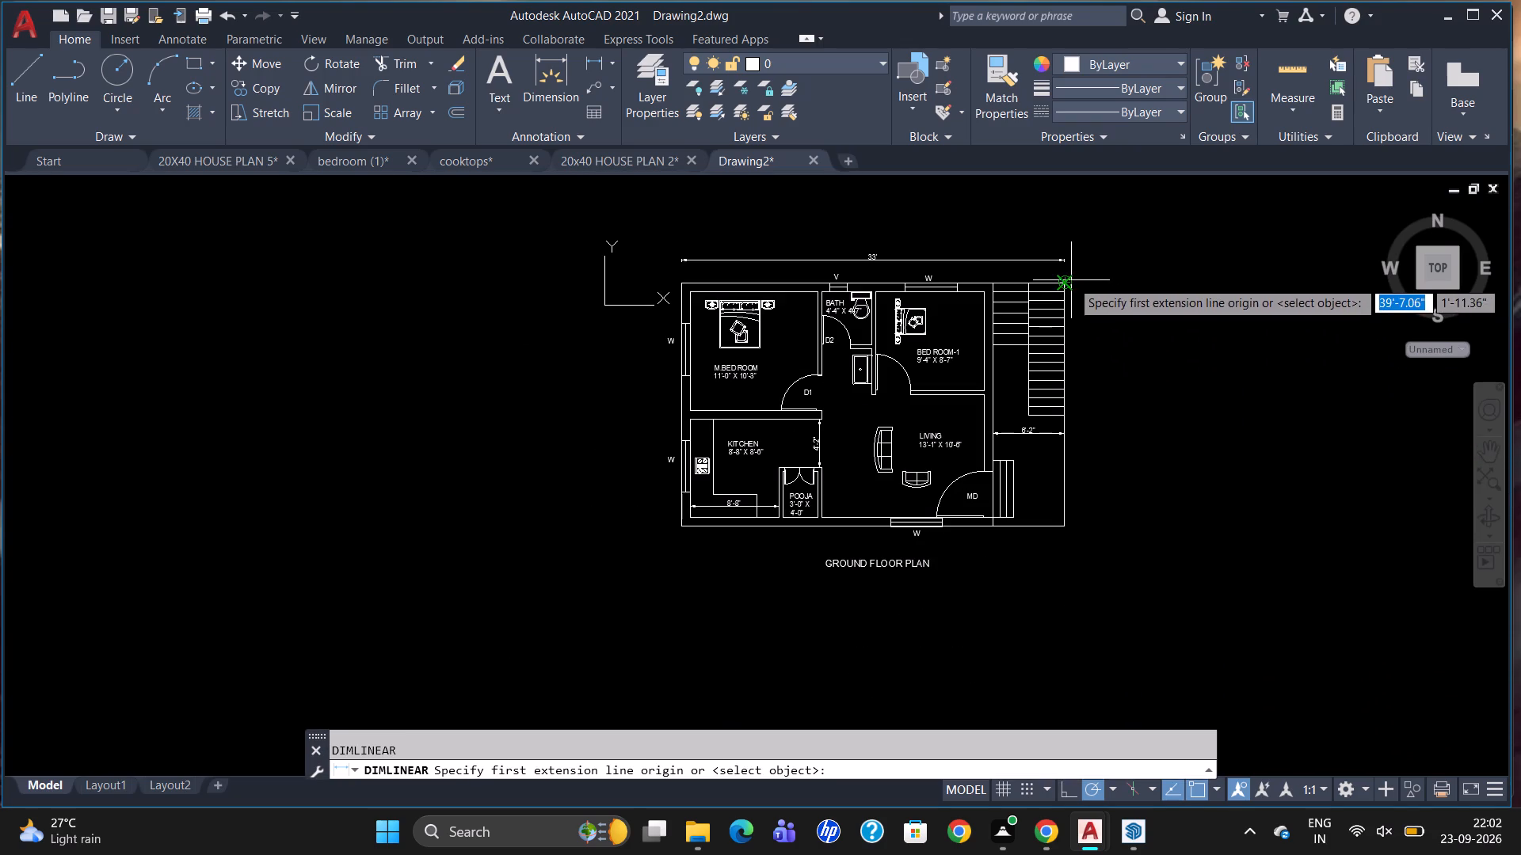
pyautogui.moveTo(1071, 280); pyautogui.dragTo(1083, 305)
pyautogui.click(1072, 518)
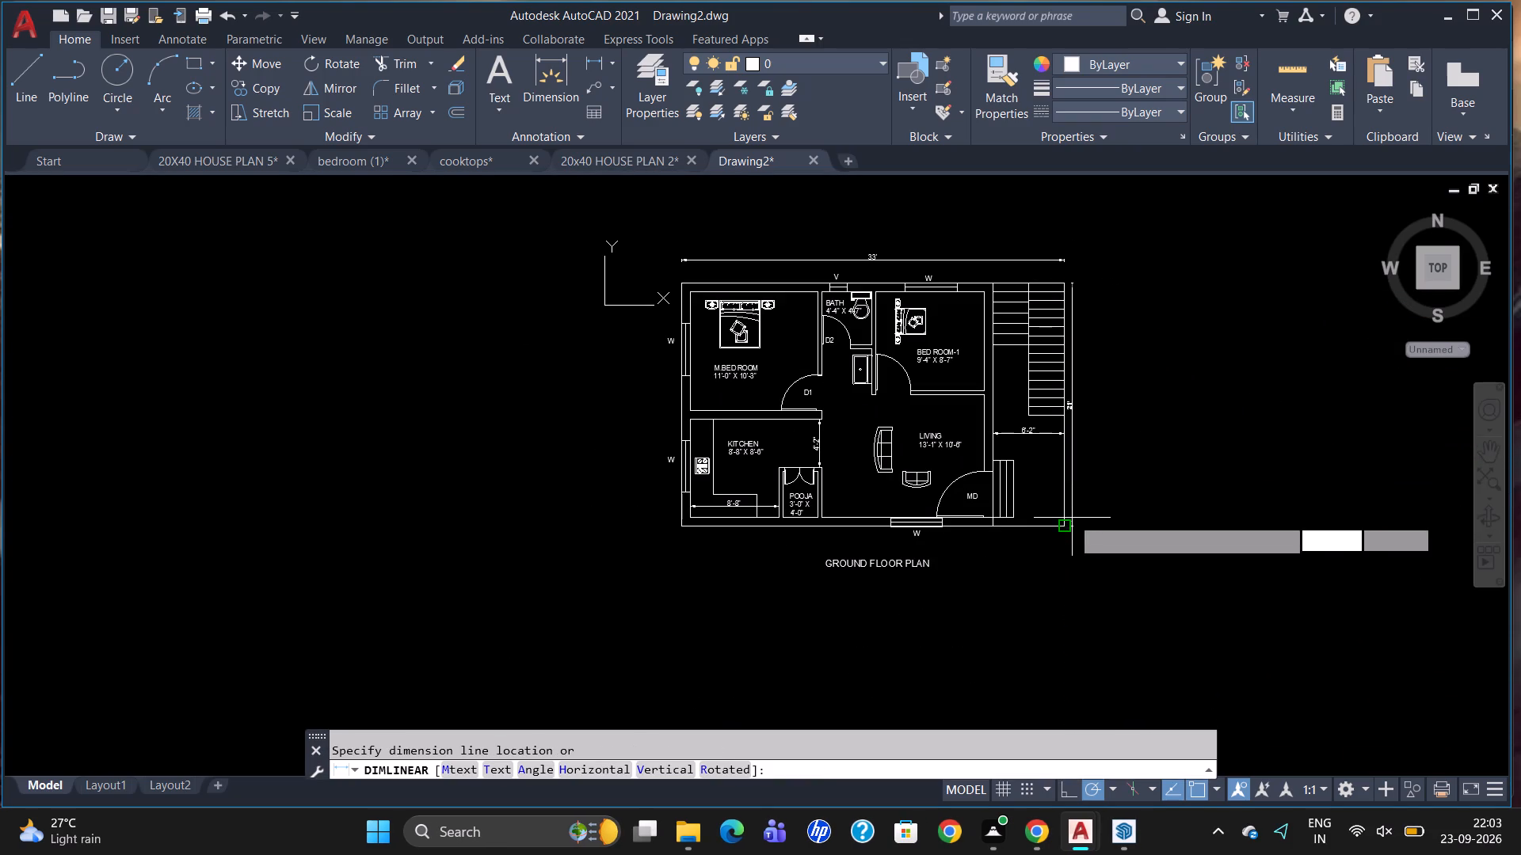
pyautogui.click(1084, 511)
pyautogui.scroll(1, 1104, 454)
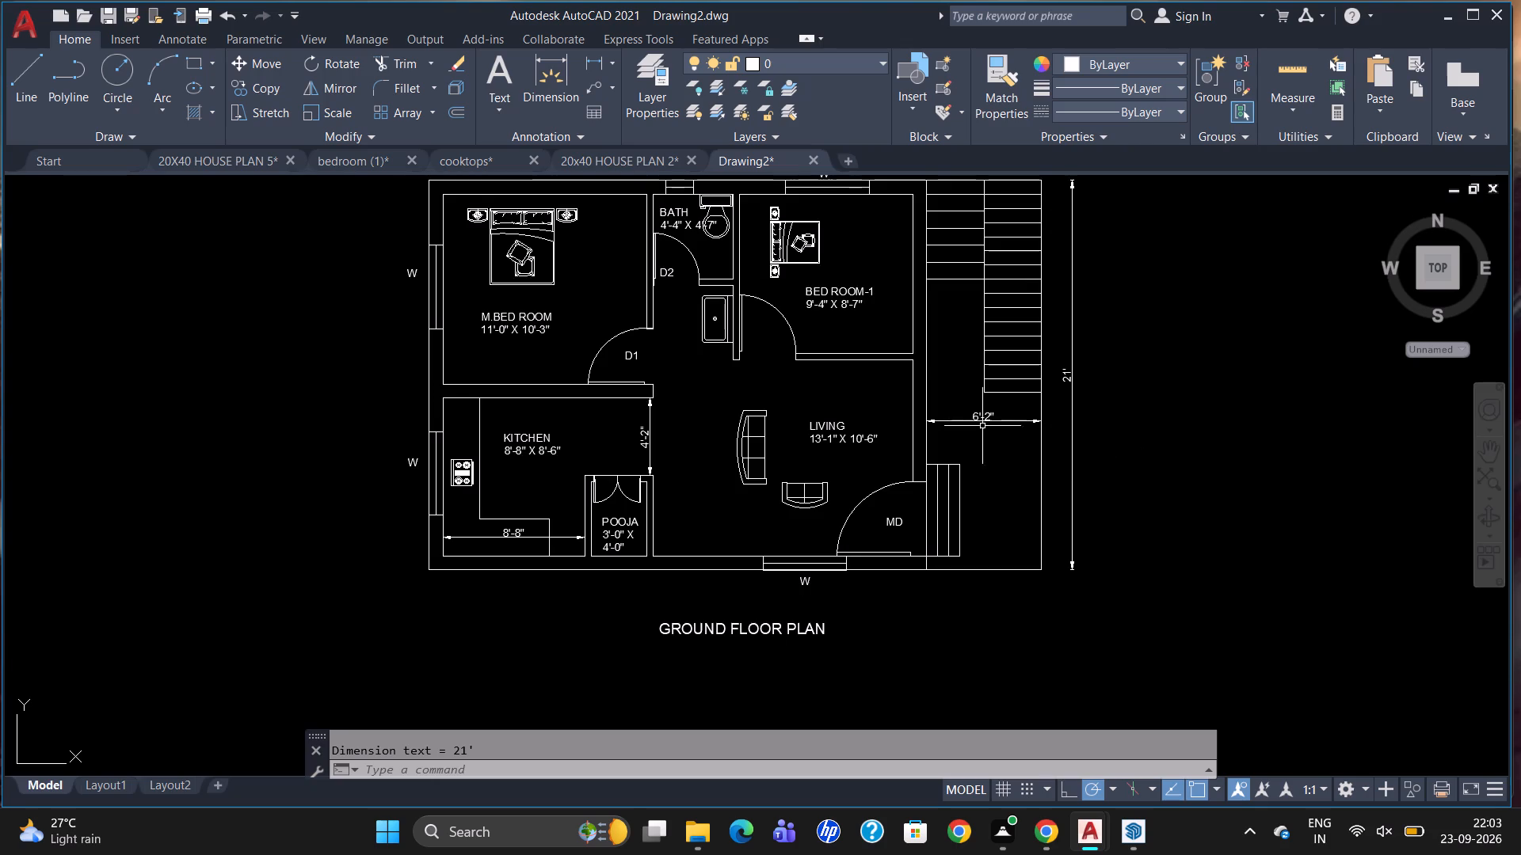
pyautogui.scroll(-1, 960, 470)
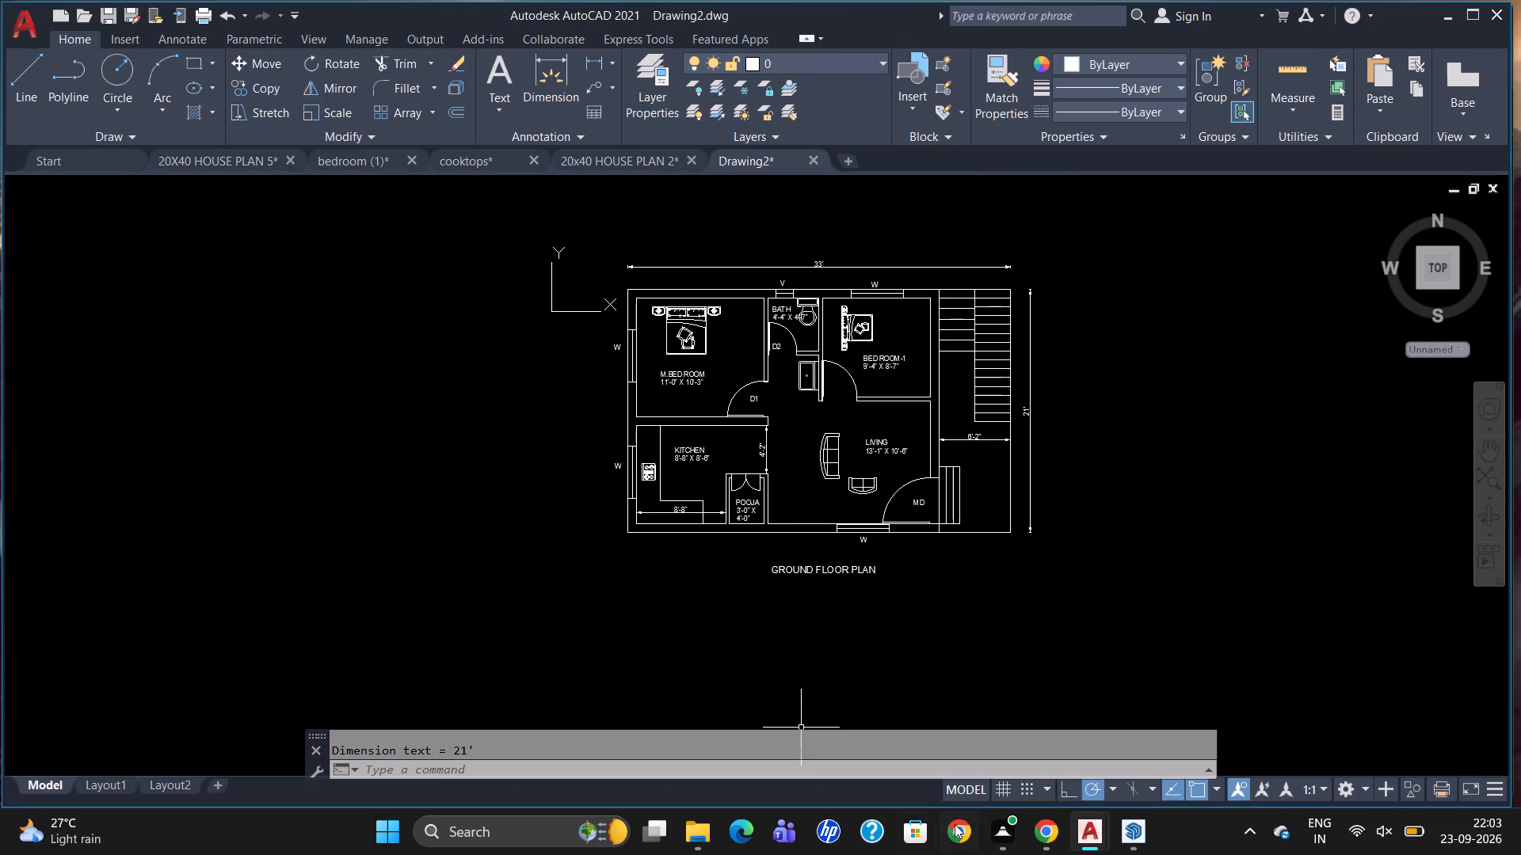
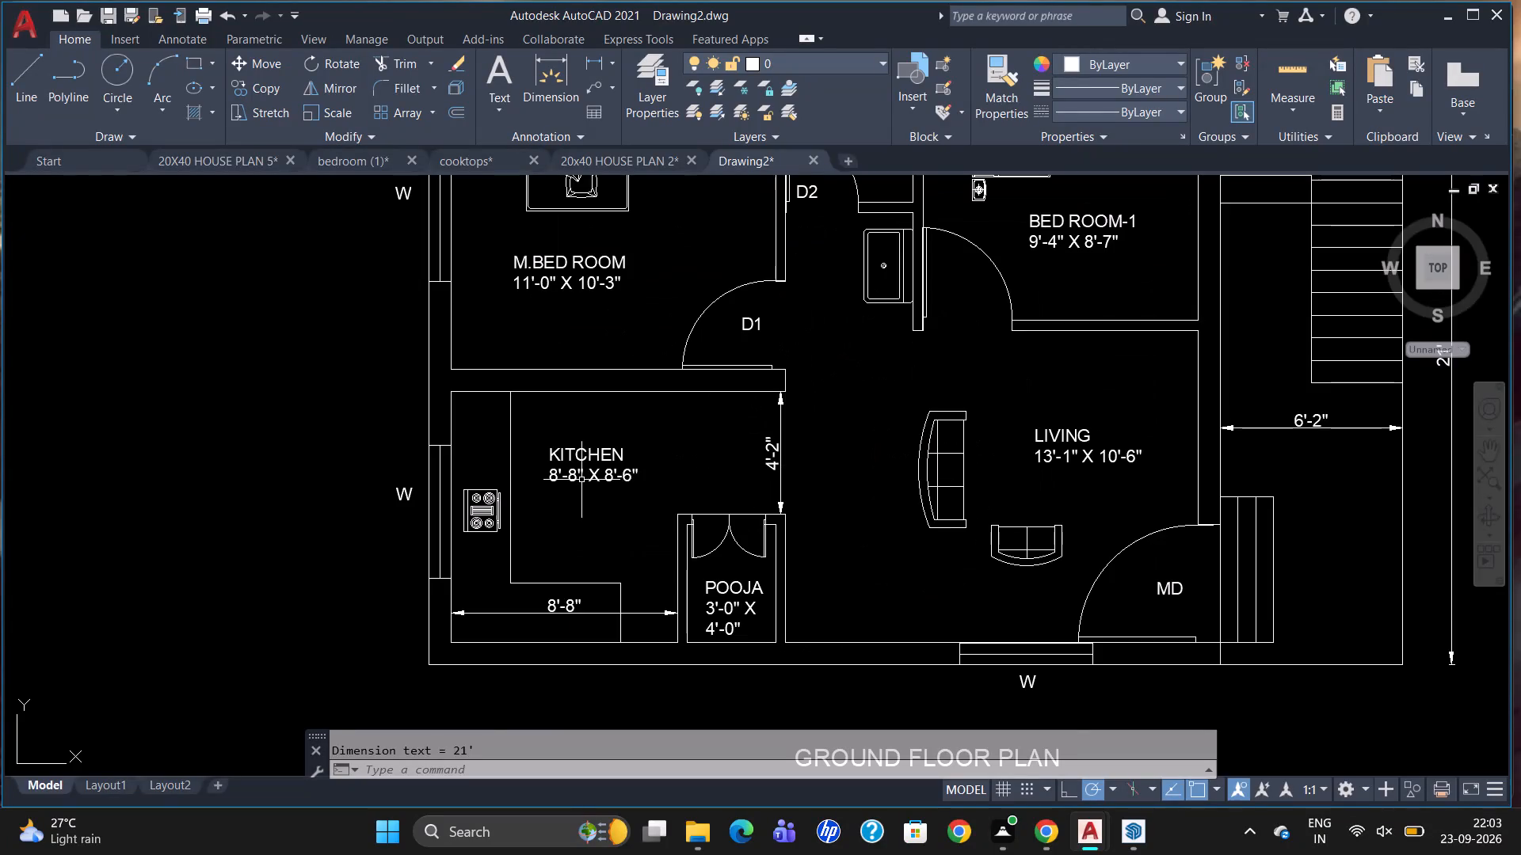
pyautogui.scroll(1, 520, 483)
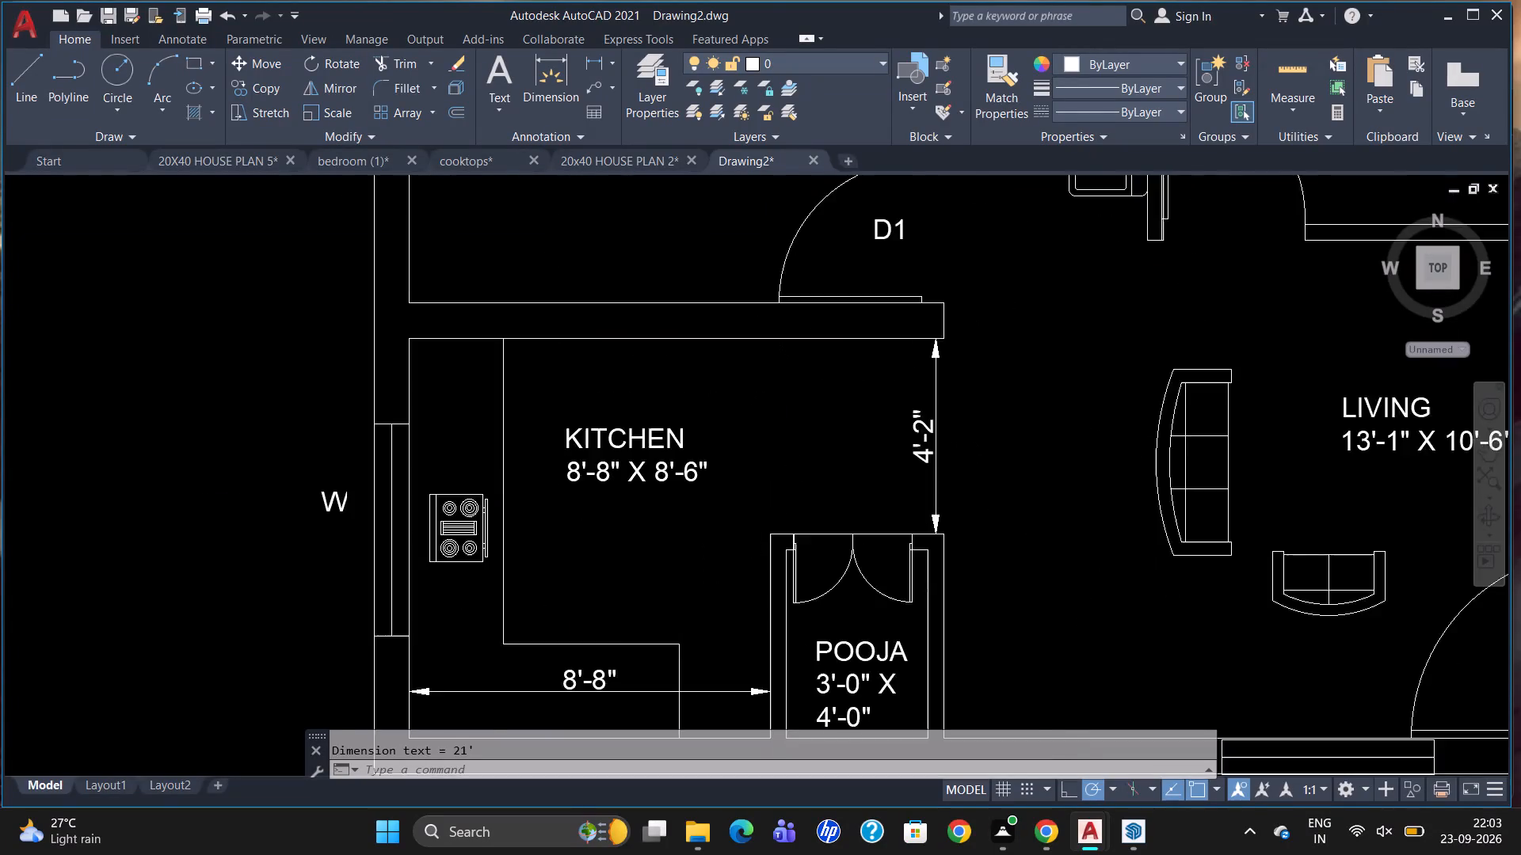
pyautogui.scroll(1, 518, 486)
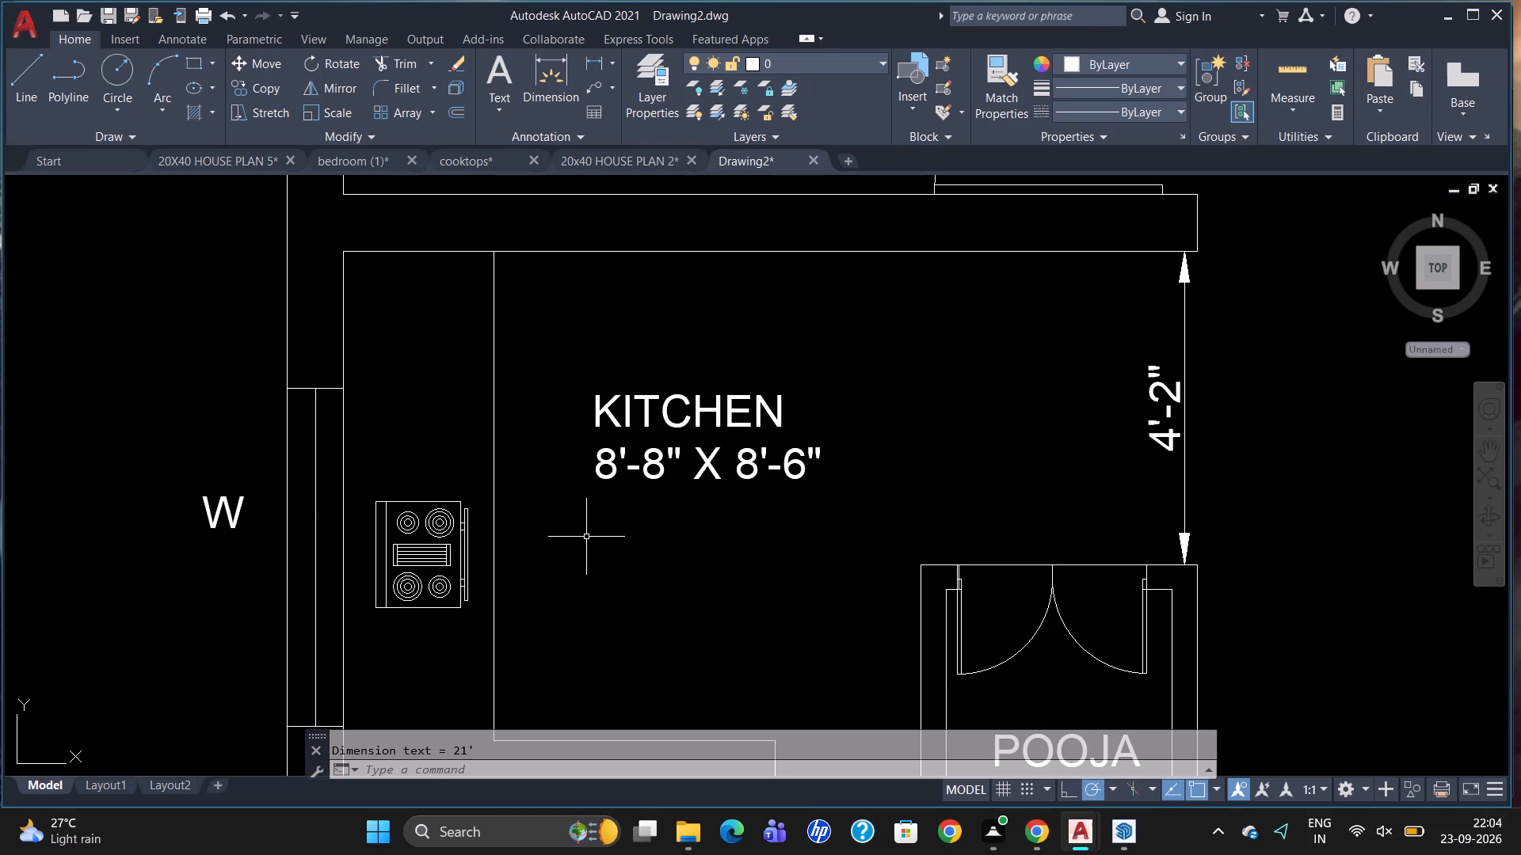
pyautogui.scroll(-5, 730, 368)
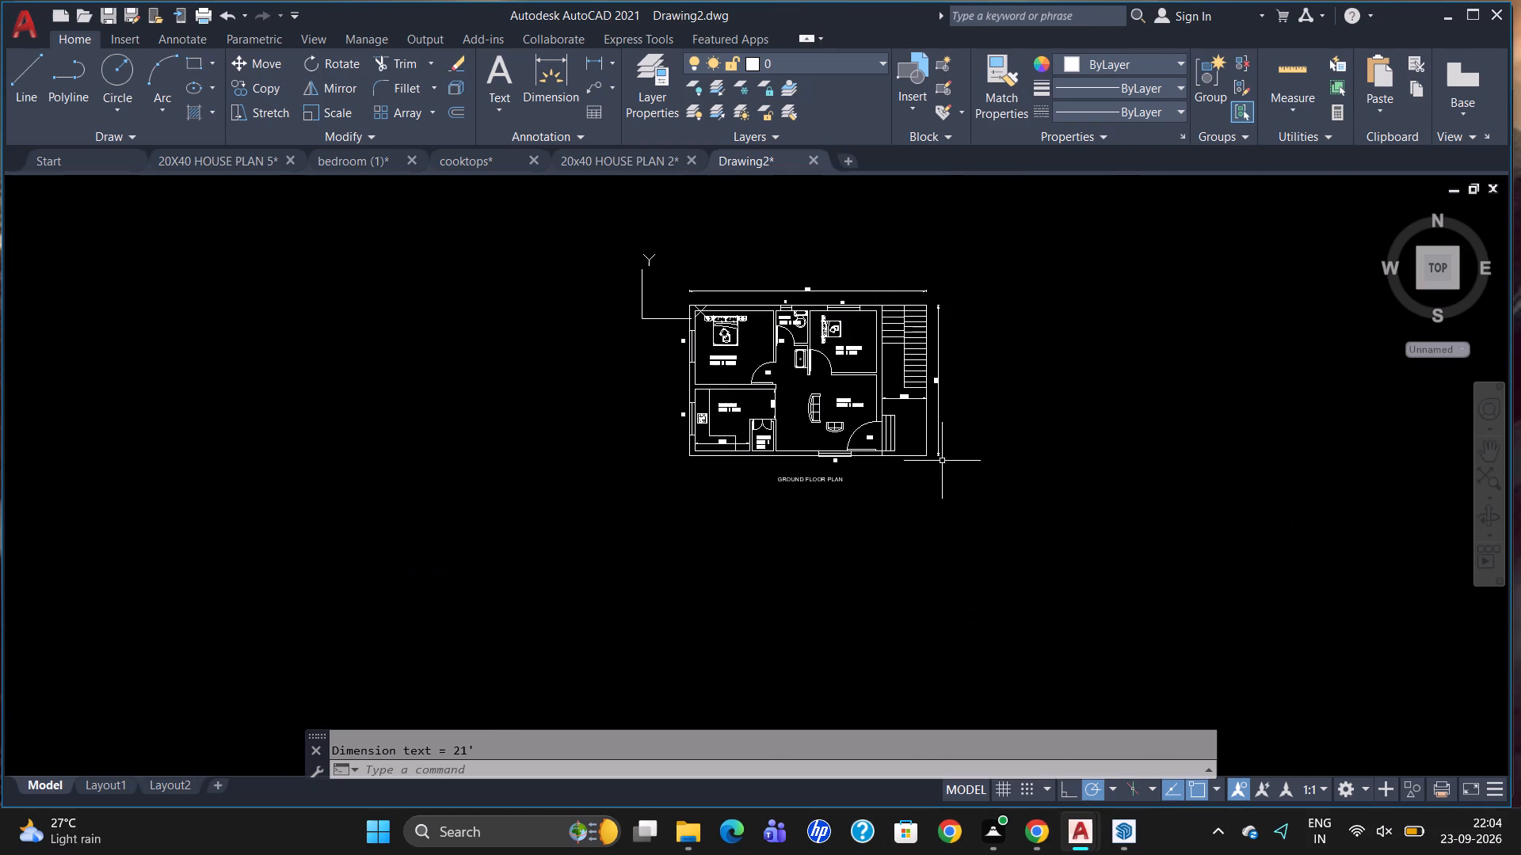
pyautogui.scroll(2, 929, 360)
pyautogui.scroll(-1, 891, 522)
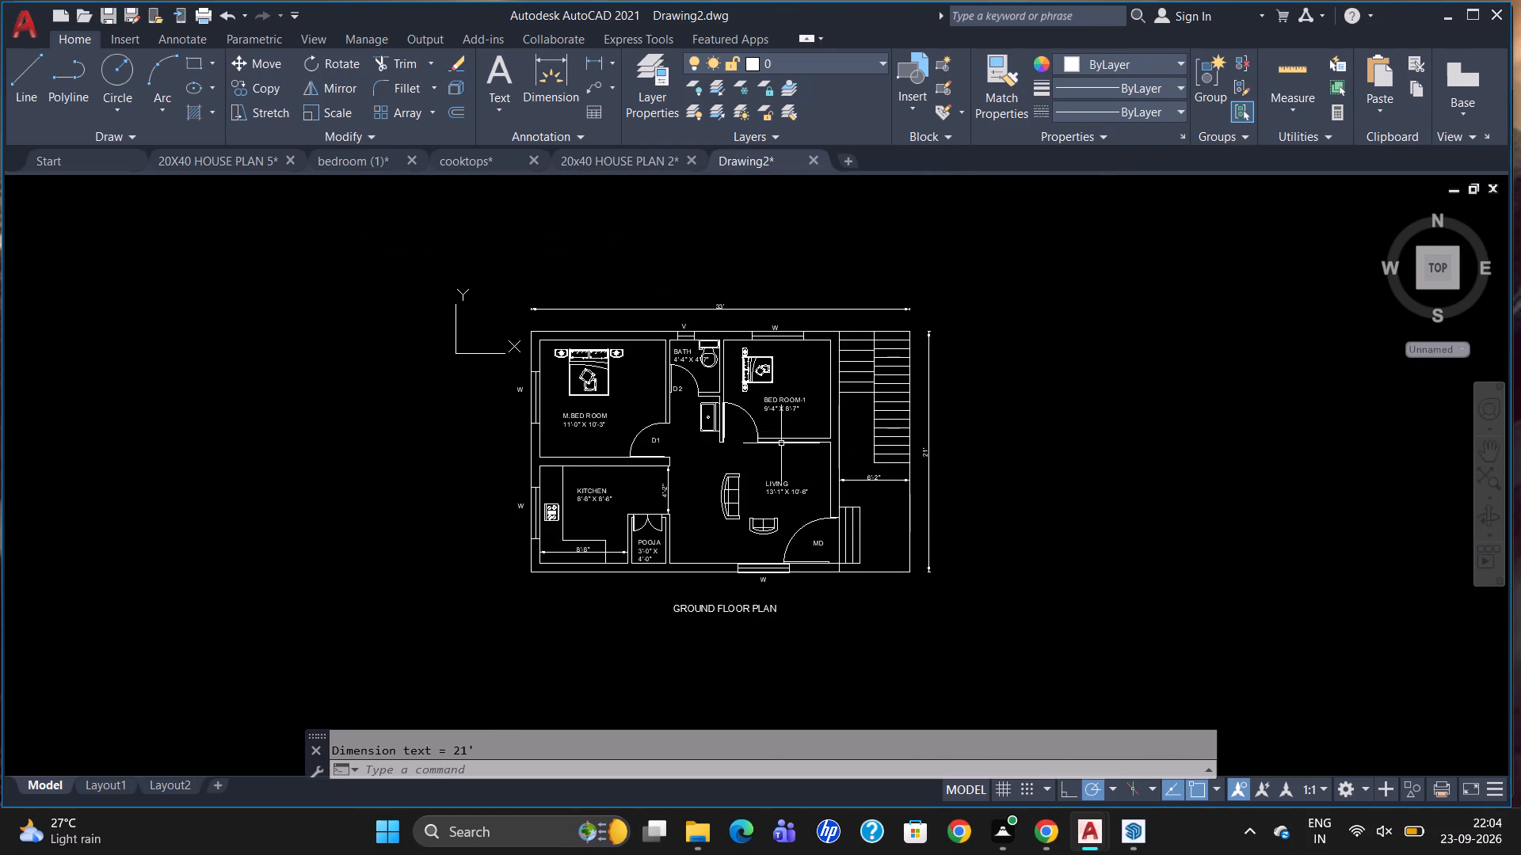
# Add the multiline text label D1 with a 5" text height in the door opening of BED ROOM-1.
pyautogui.scroll(1, 780, 443)
pyautogui.press('t')
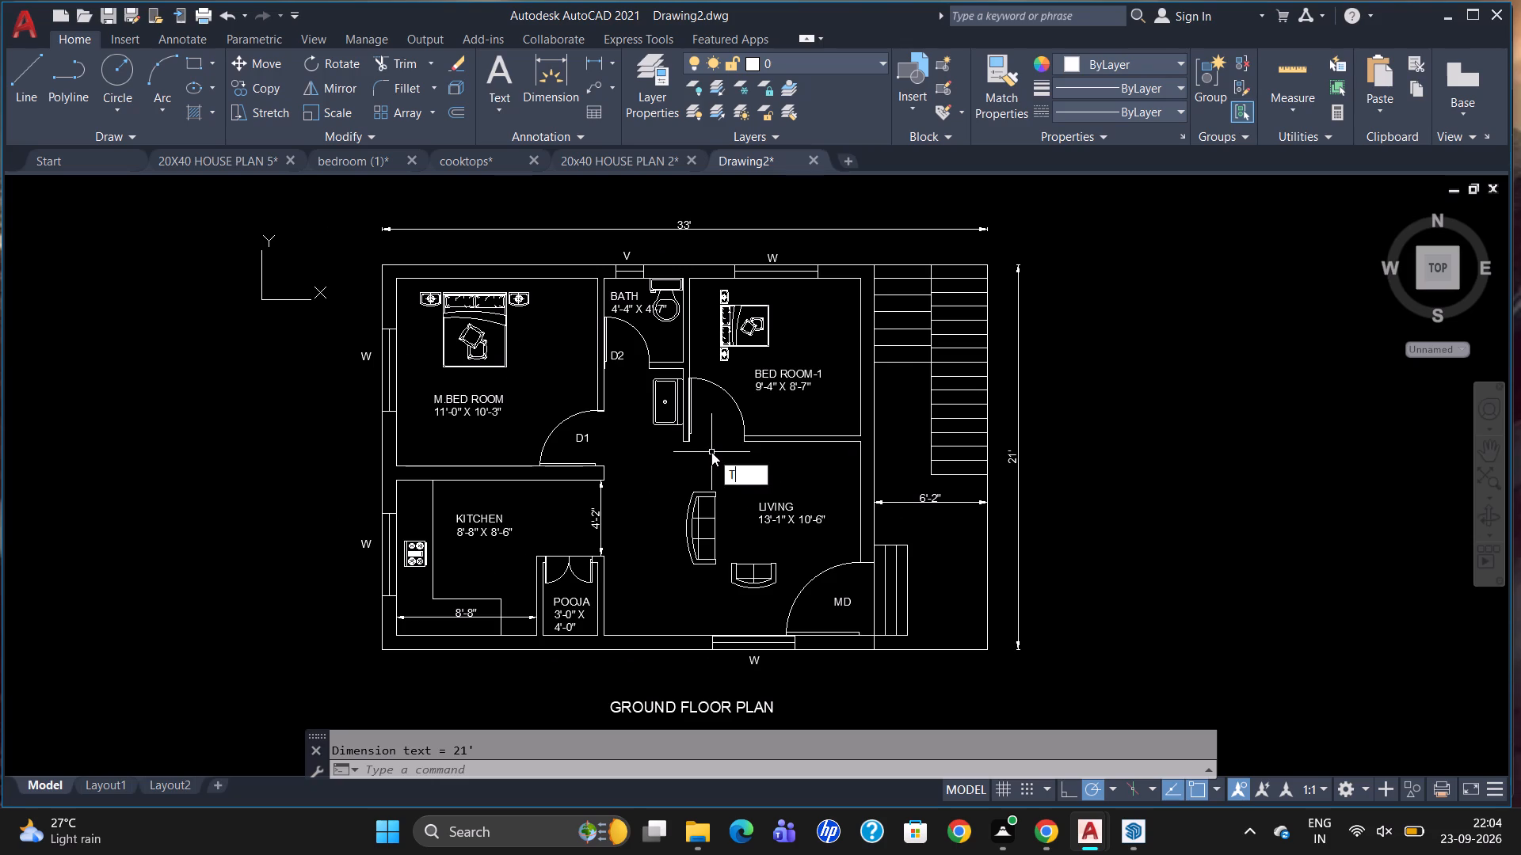
pyautogui.press('Return')
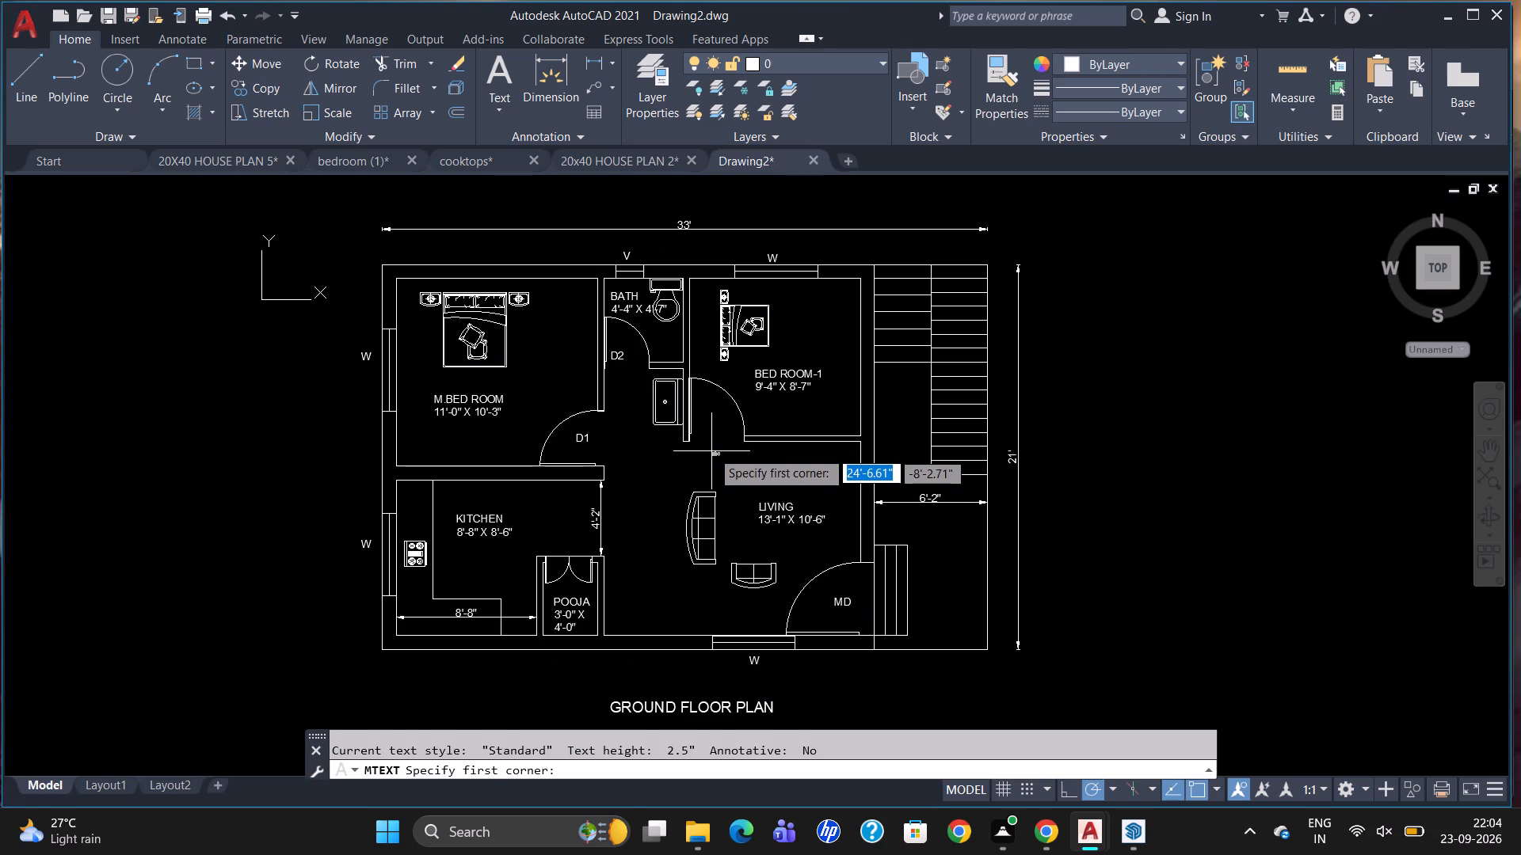
pyautogui.scroll(2, 711, 445)
pyautogui.moveTo(674, 405); pyautogui.dragTo(733, 483)
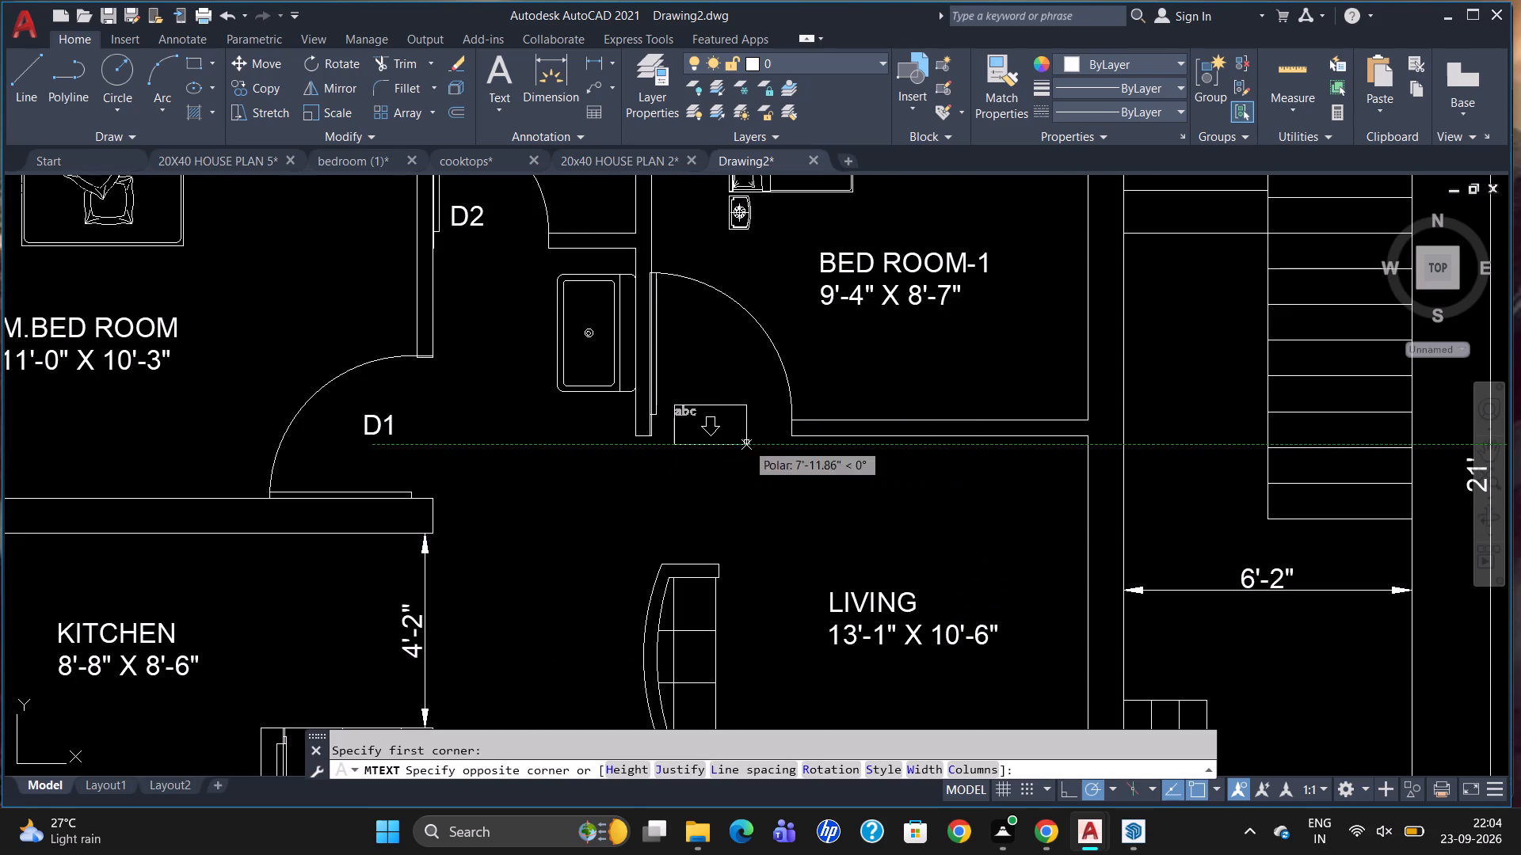
pyautogui.click(746, 440)
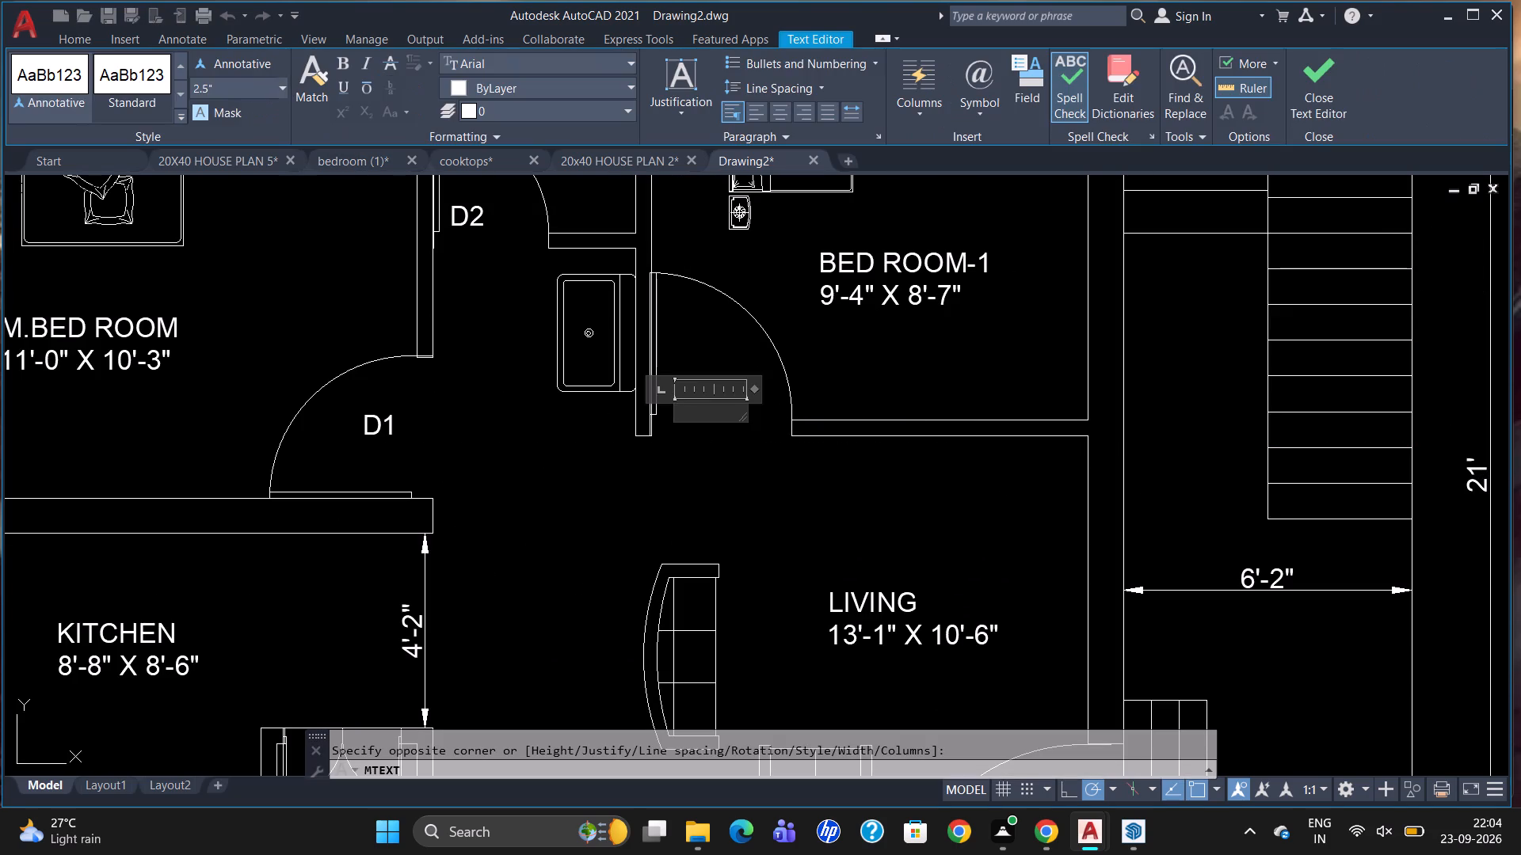
pyautogui.click(253, 93)
pyautogui.press('BackSpace')
pyautogui.press('5')
pyautogui.press('Return')
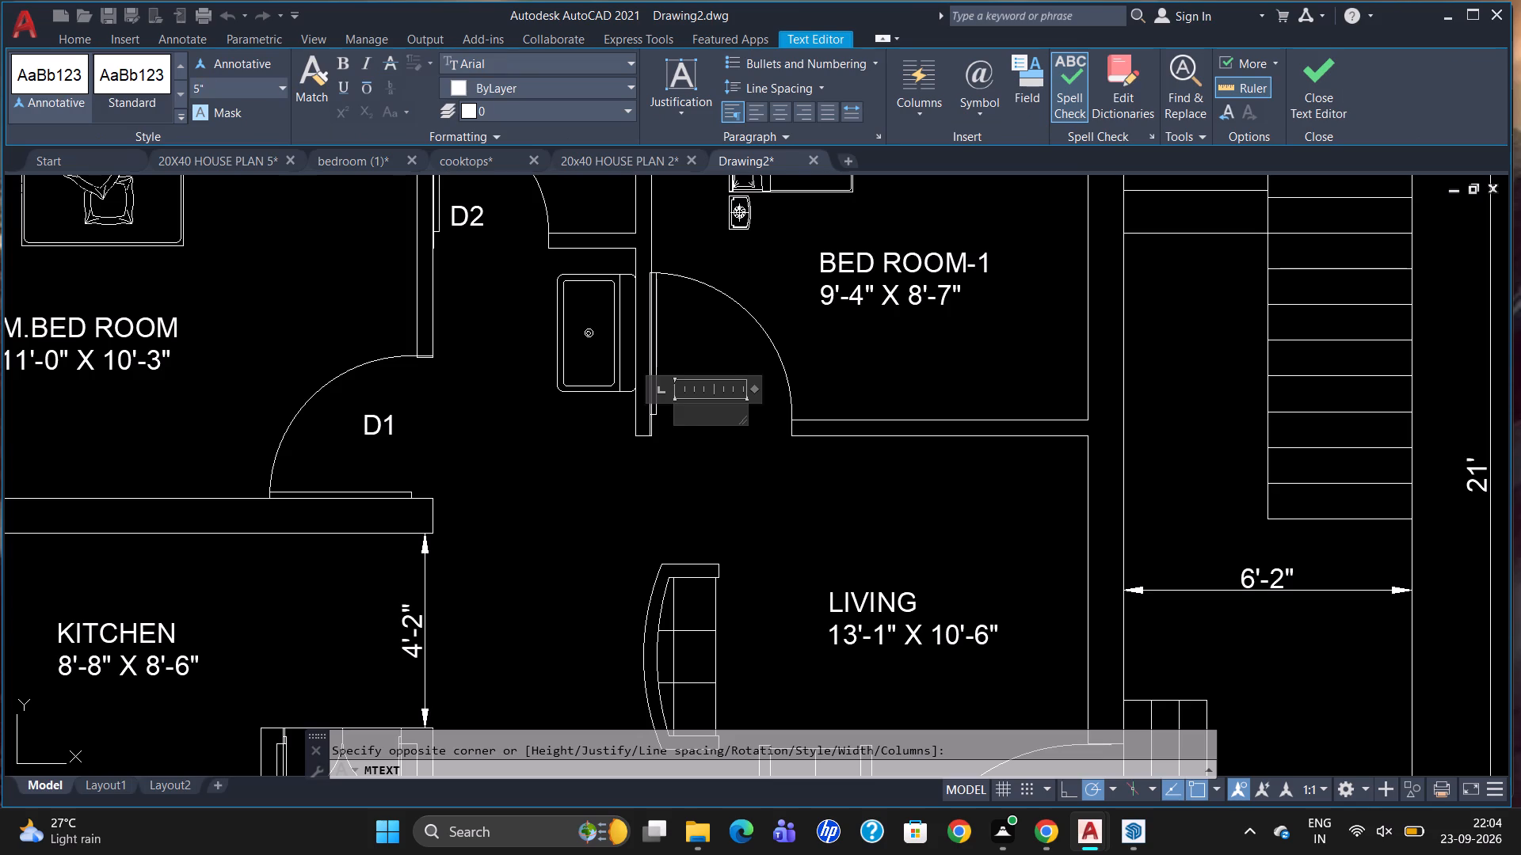
pyautogui.write('D1')
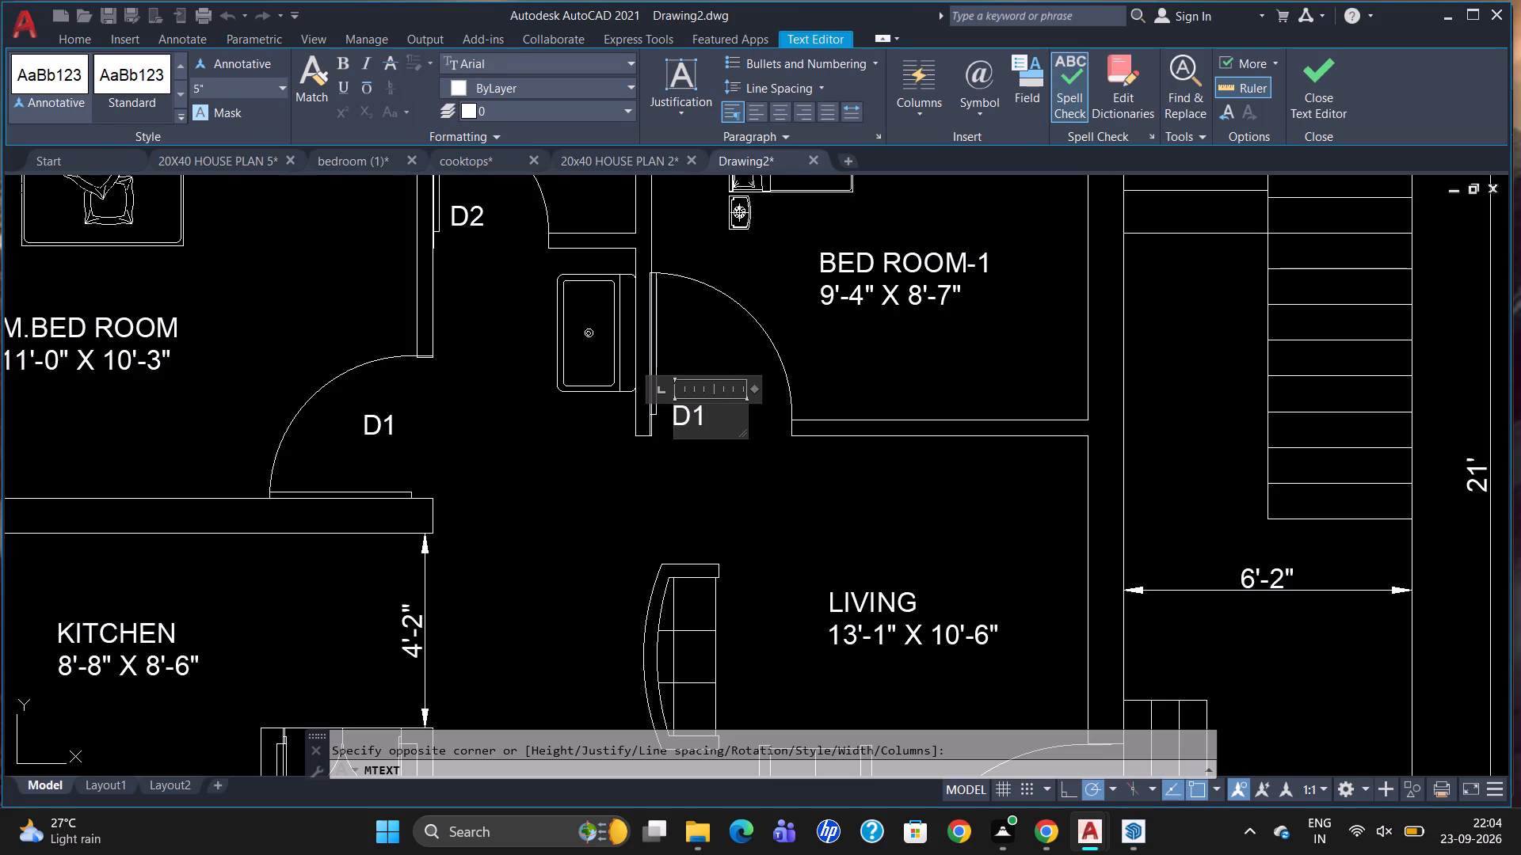
pyautogui.click(509, 325)
# Shift the new D1 label about 3" horizontally away from the wall, toward the middle of the BED ROOM-1 door opening.
pyautogui.scroll(-2, 588, 352)
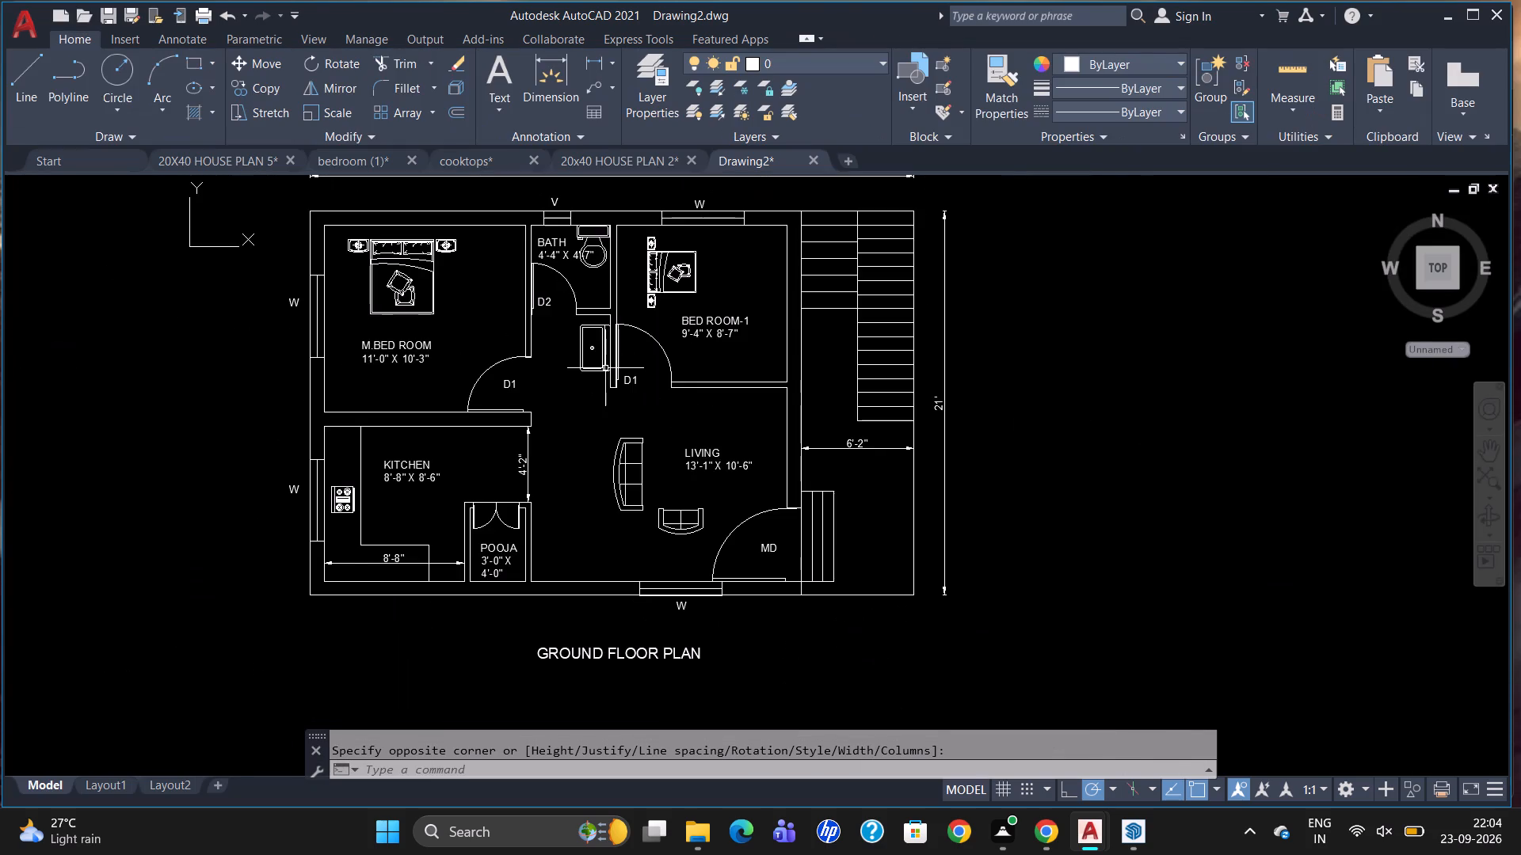
pyautogui.scroll(2, 616, 393)
pyautogui.click(644, 351)
pyautogui.scroll(3, 639, 348)
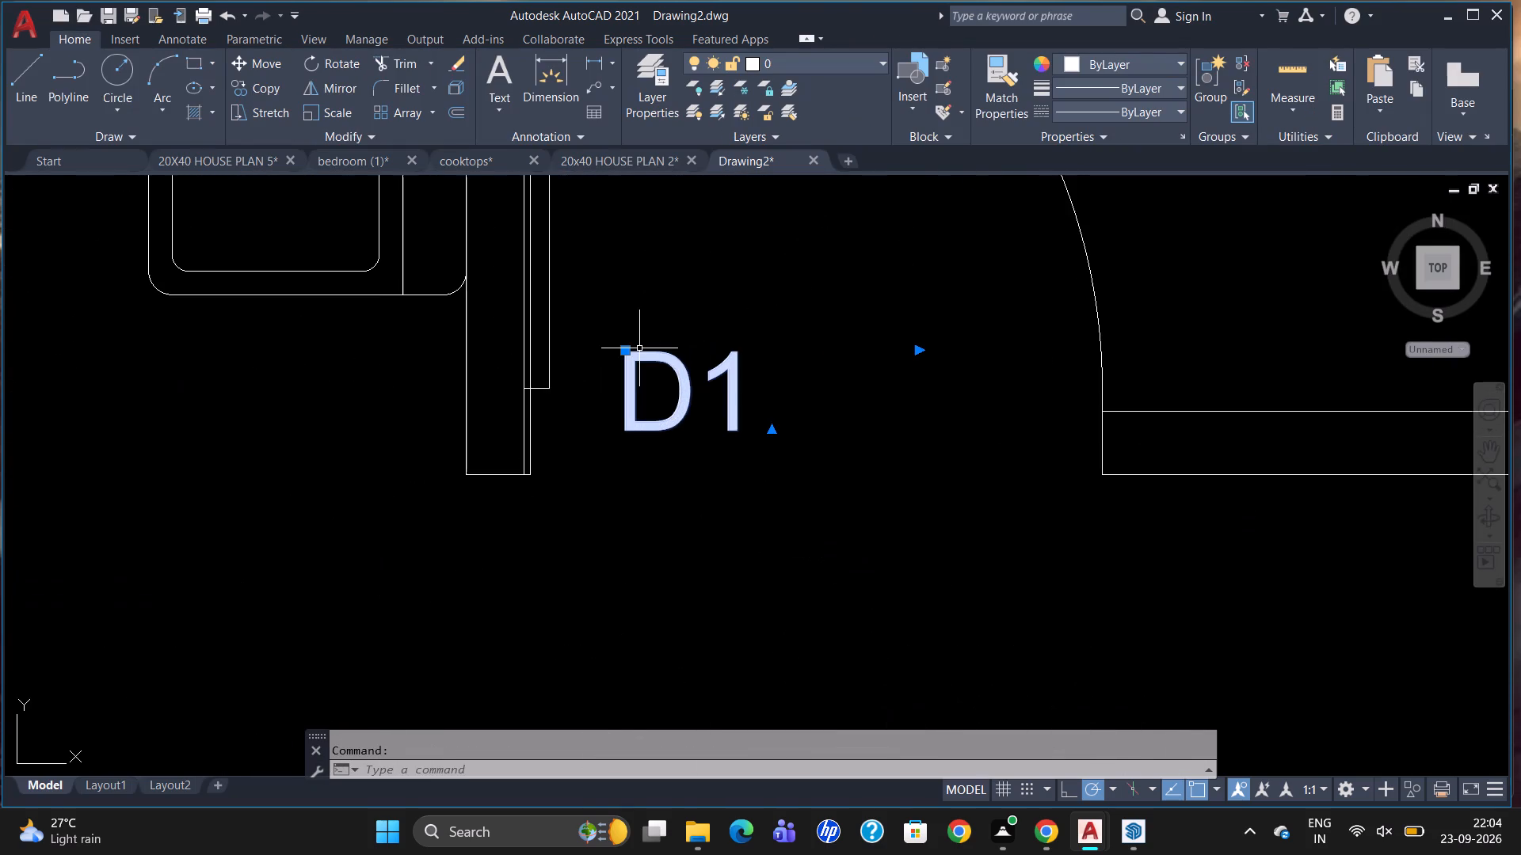
pyautogui.click(627, 350)
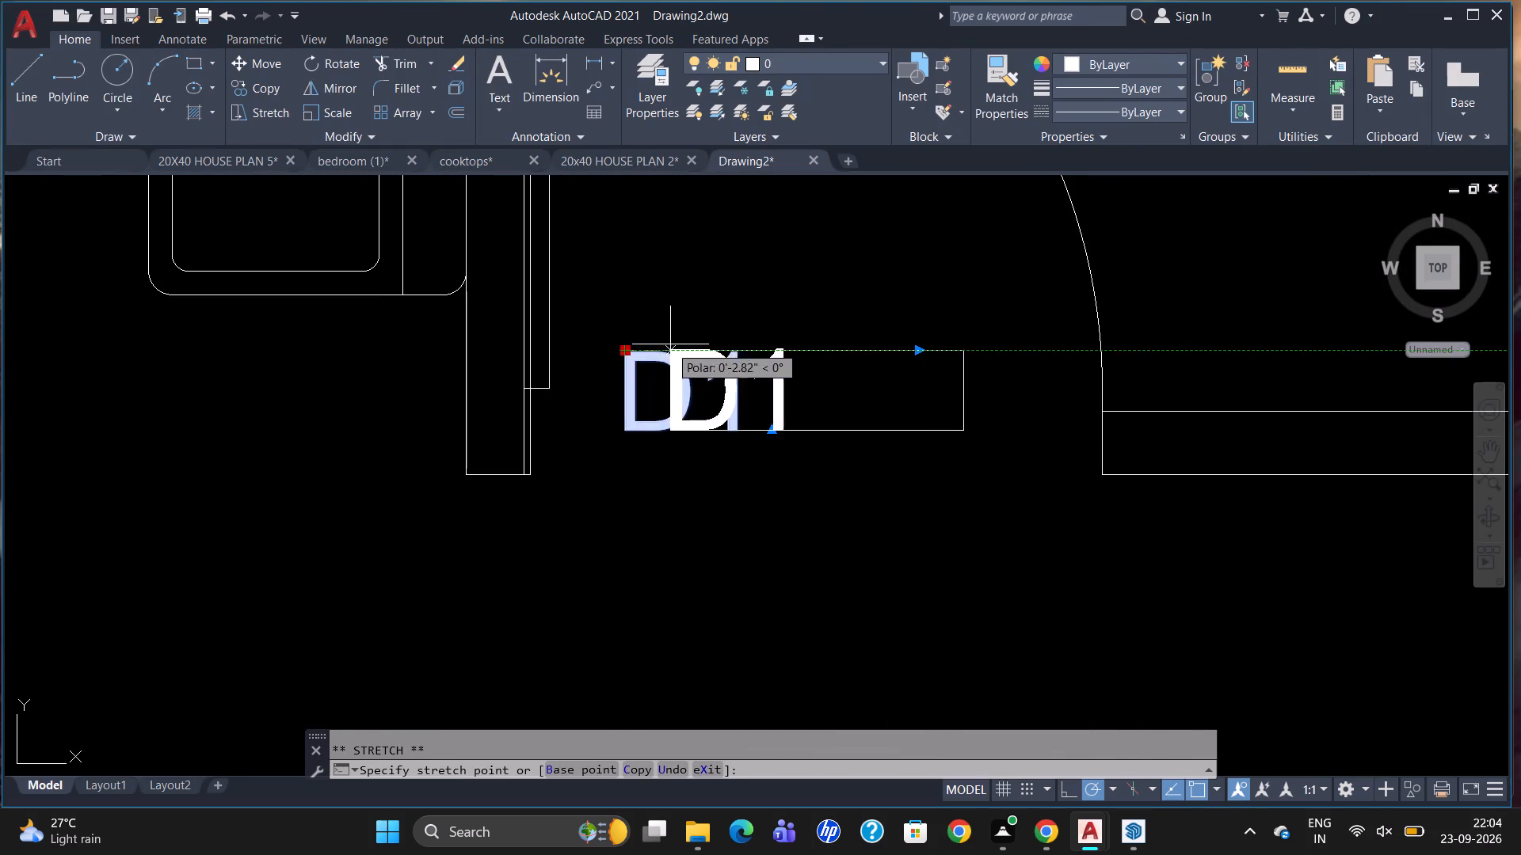
pyautogui.click(677, 342)
pyautogui.press('Escape')
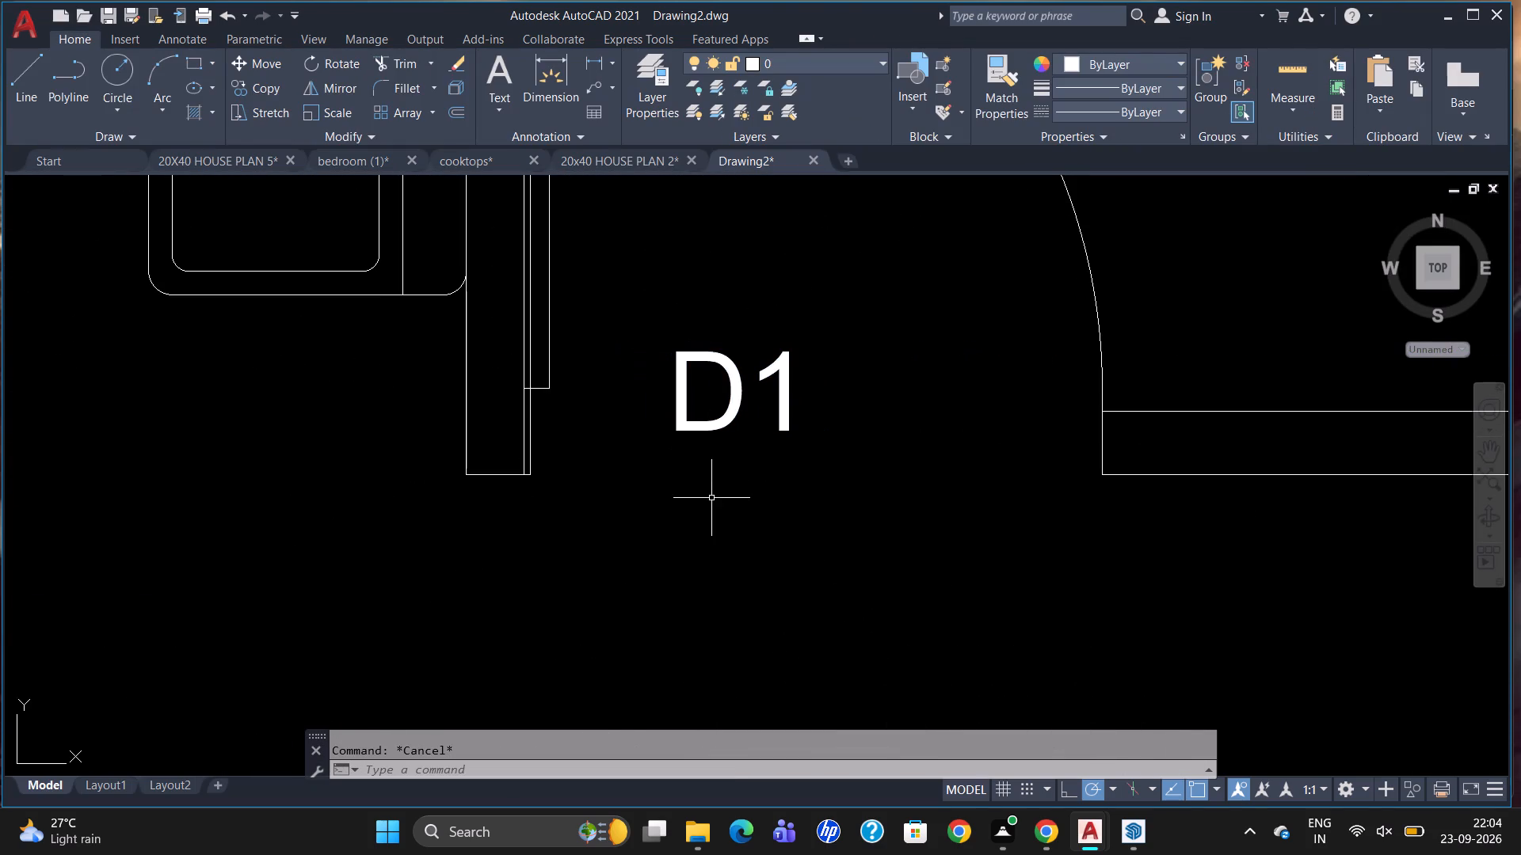
# Start saving the drawing in the Downloads folder and clear the default file name, keeping the .dwg extension.
pyautogui.scroll(-3, 726, 488)
pyautogui.scroll(-3, 836, 447)
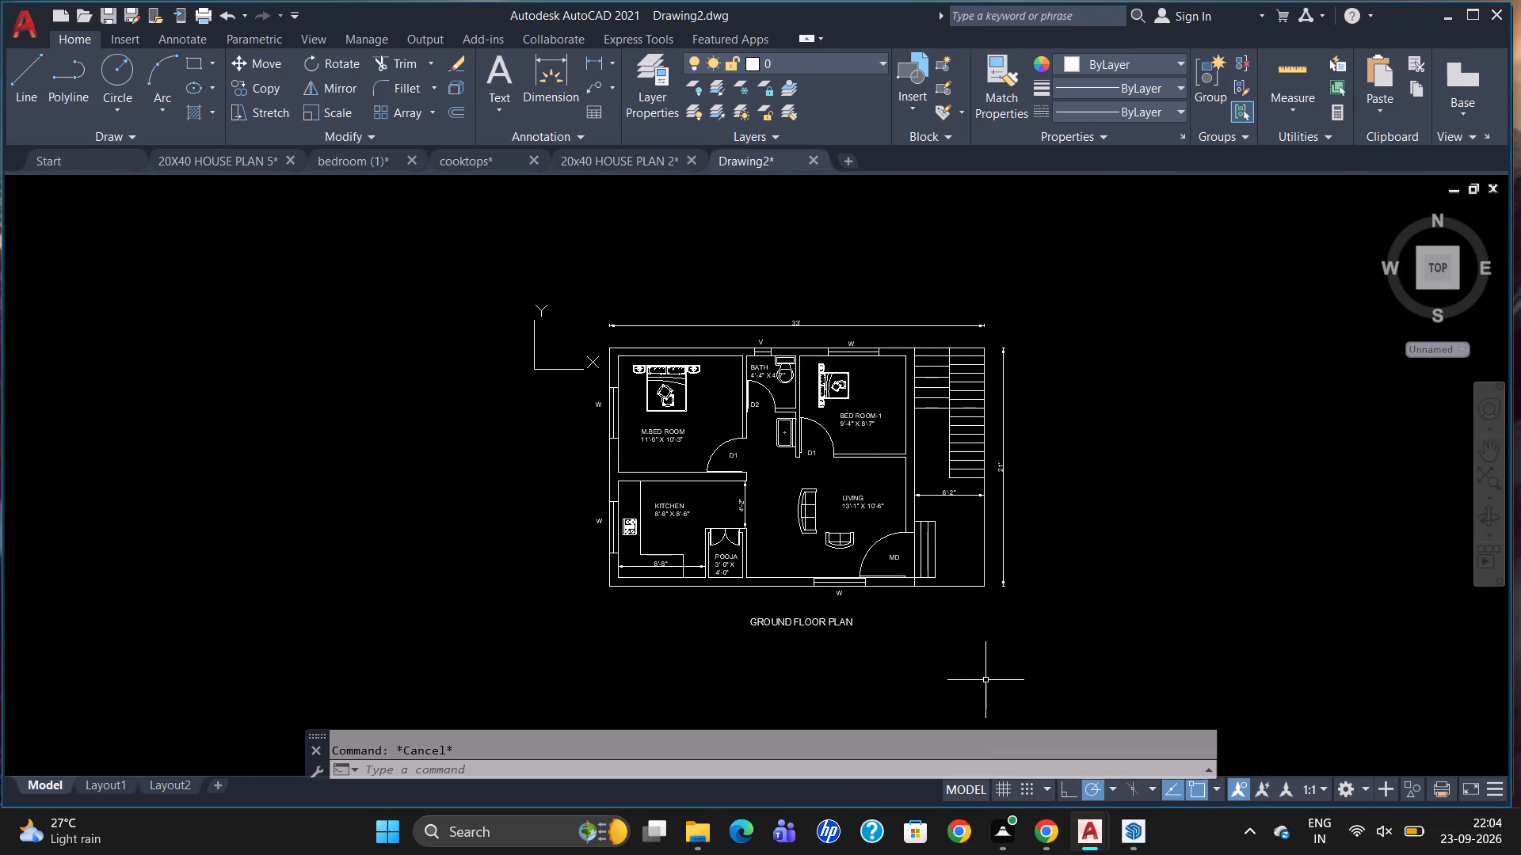
pyautogui.hotkey('ctrl', 's')
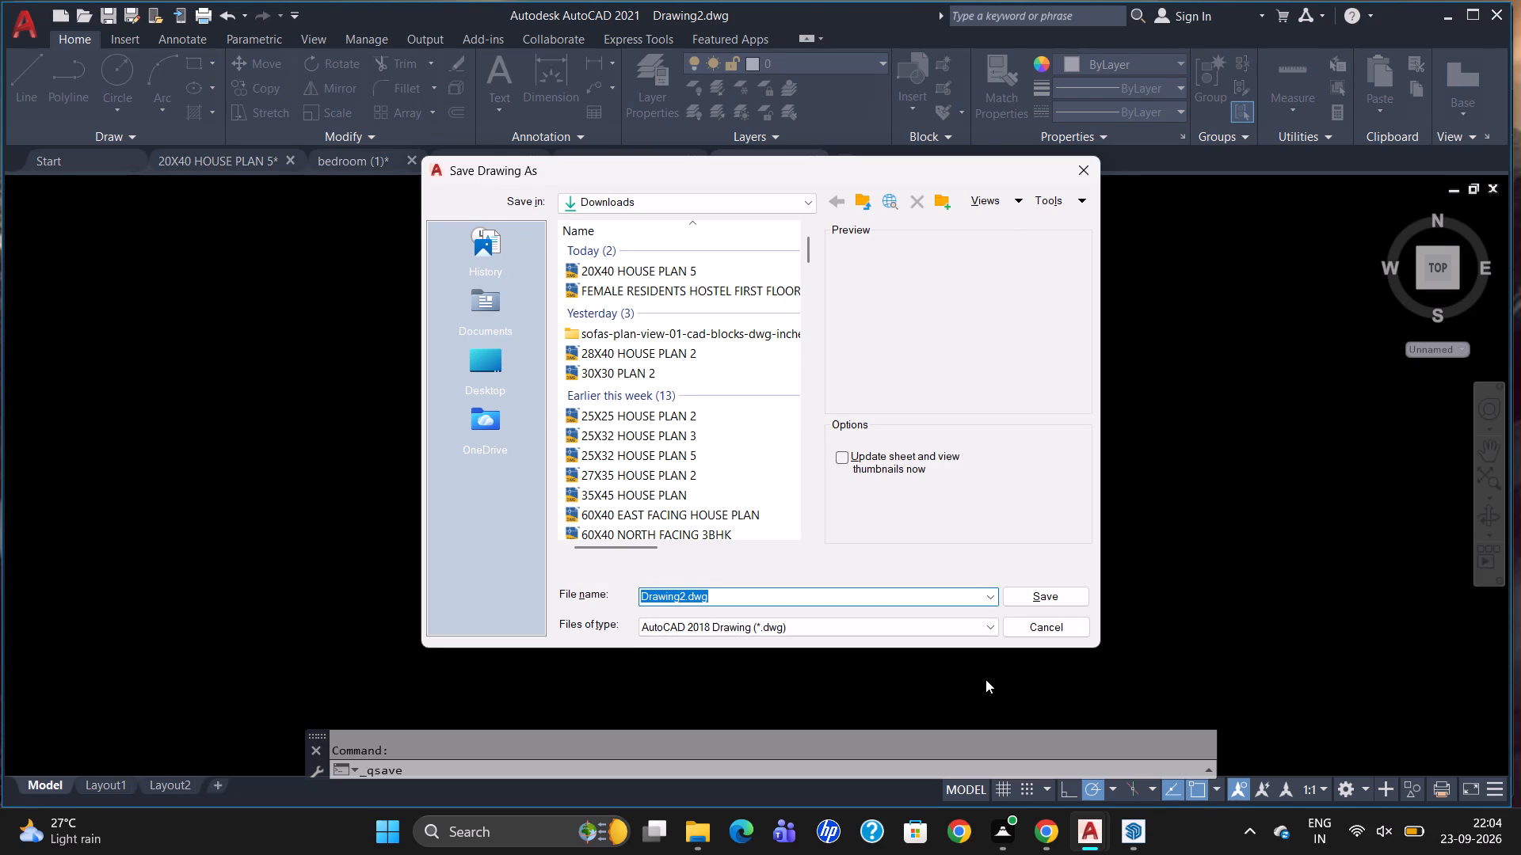
pyautogui.click(684, 592)
pyautogui.press('BackSpace')
pyautogui.press('BackSpace')
pyautogui.press('BackSpace')
pyautogui.press('BackSpace')
pyautogui.press('BackSpace')
pyautogui.press('BackSpace')
pyautogui.press('BackSpace')
pyautogui.press('BackSpace')
pyautogui.press('BackSpace')
pyautogui.press('BackSpace')
pyautogui.press('BackSpace')
pyautogui.press('BackSpace')
pyautogui.press('BackSpace')
pyautogui.press('BackSpace')
pyautogui.press('BackSpace')
pyautogui.press('BackSpace')
pyautogui.press('BackSpace')
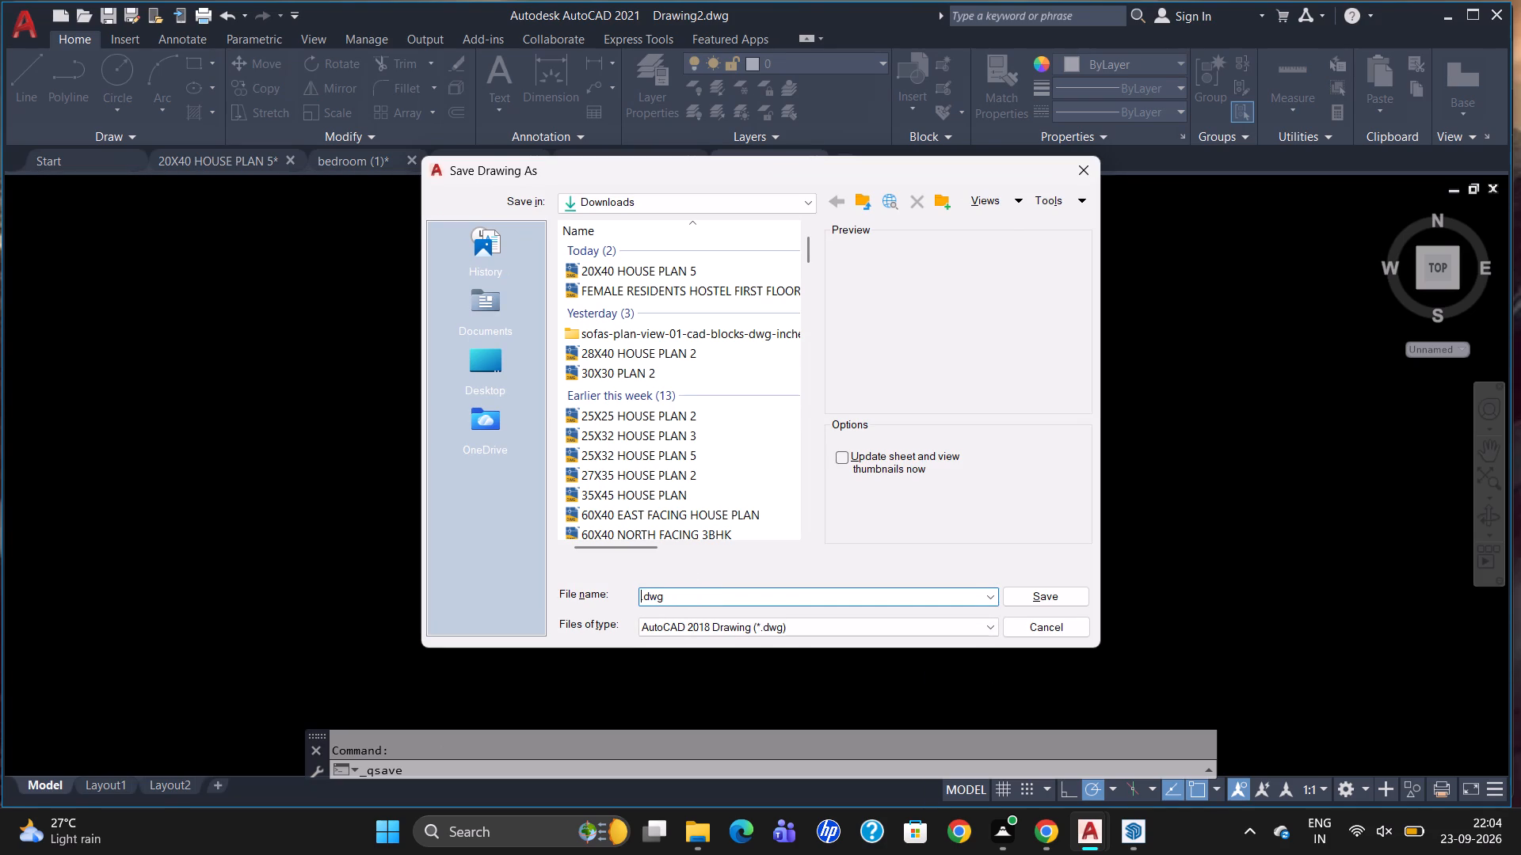
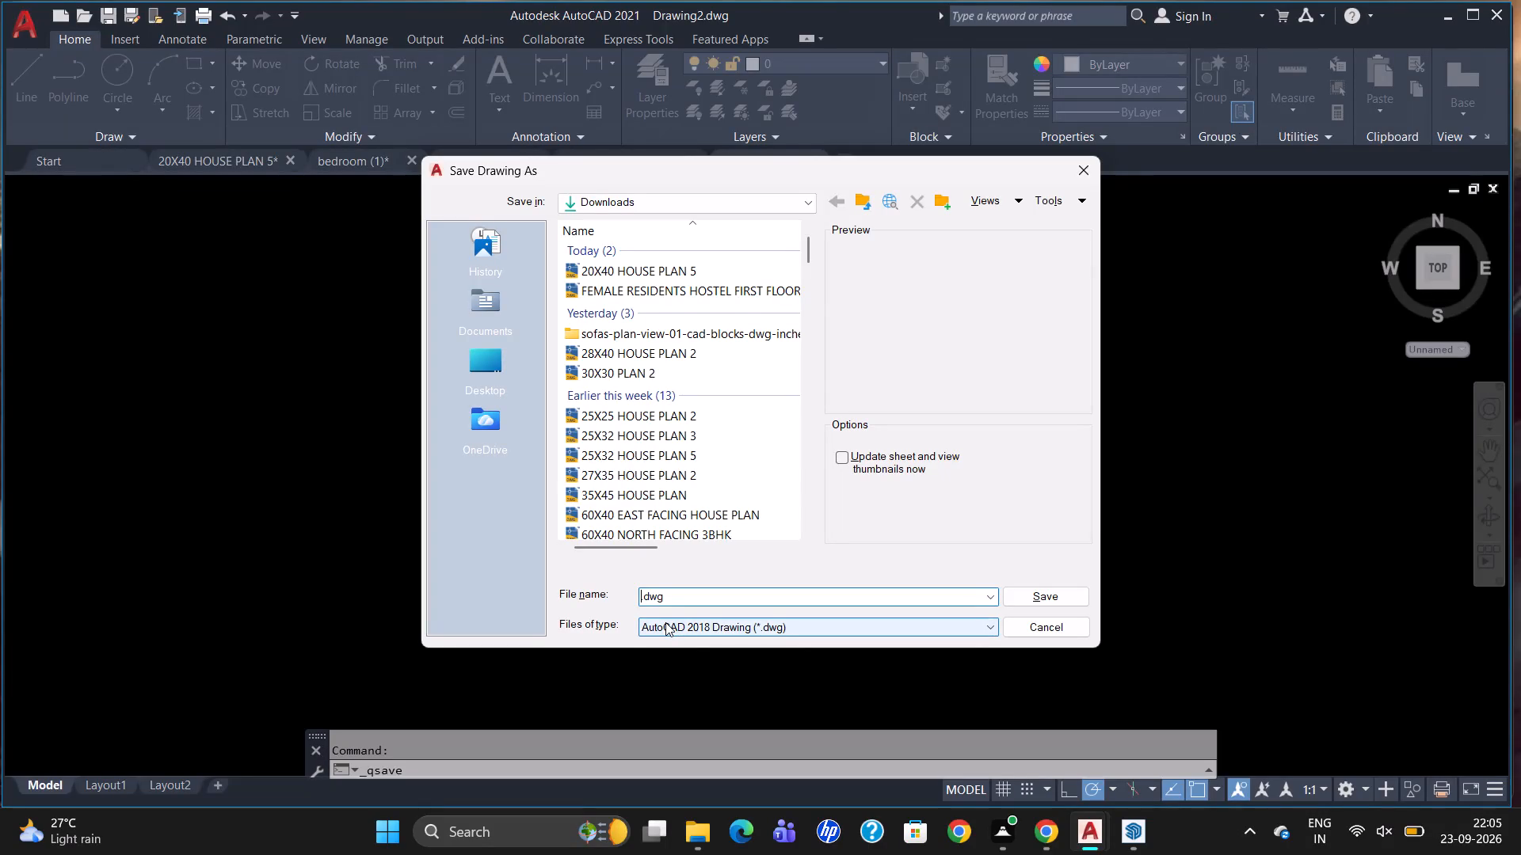
# Name the drawing 21X33 HOUSE PLAN and save it in the Downloads folder.
pyautogui.write('21X33 HOUSE')
pyautogui.press('space')
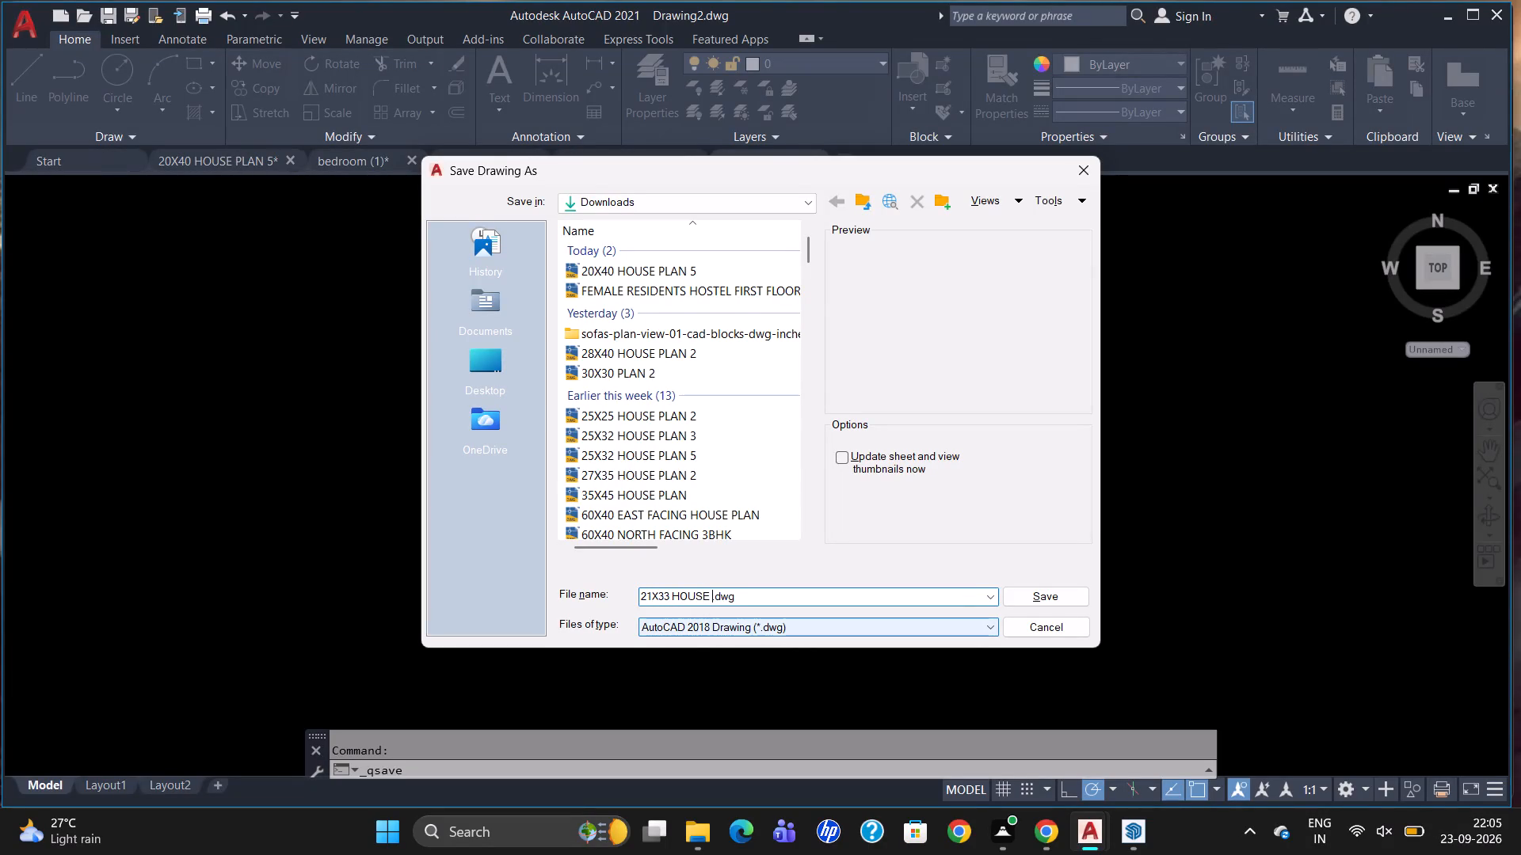
pyautogui.write('PLAN')
pyautogui.press('space')
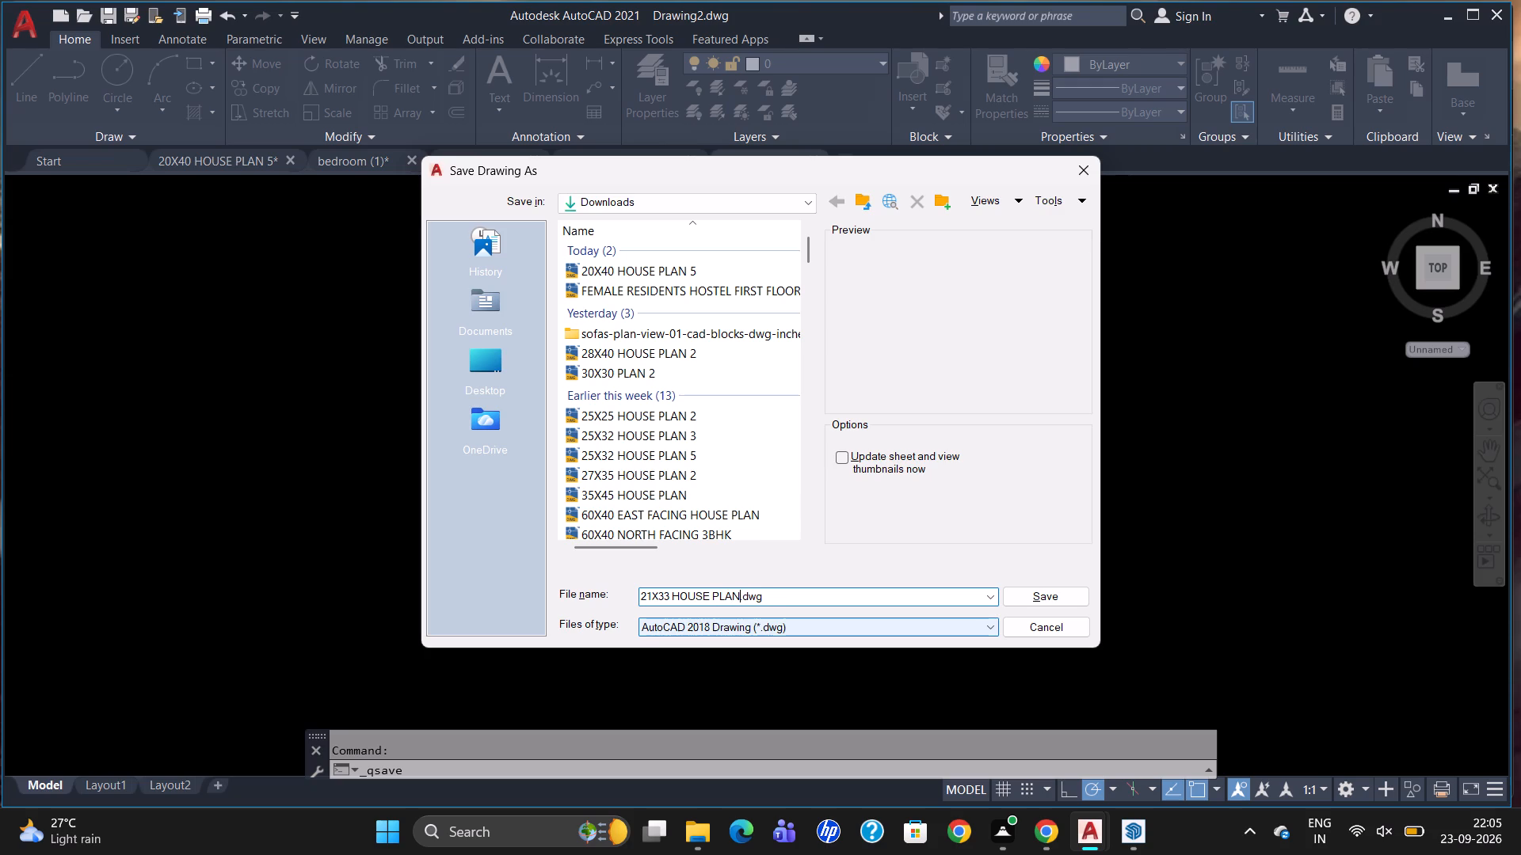
pyautogui.press('BackSpace')
pyautogui.press('Return')
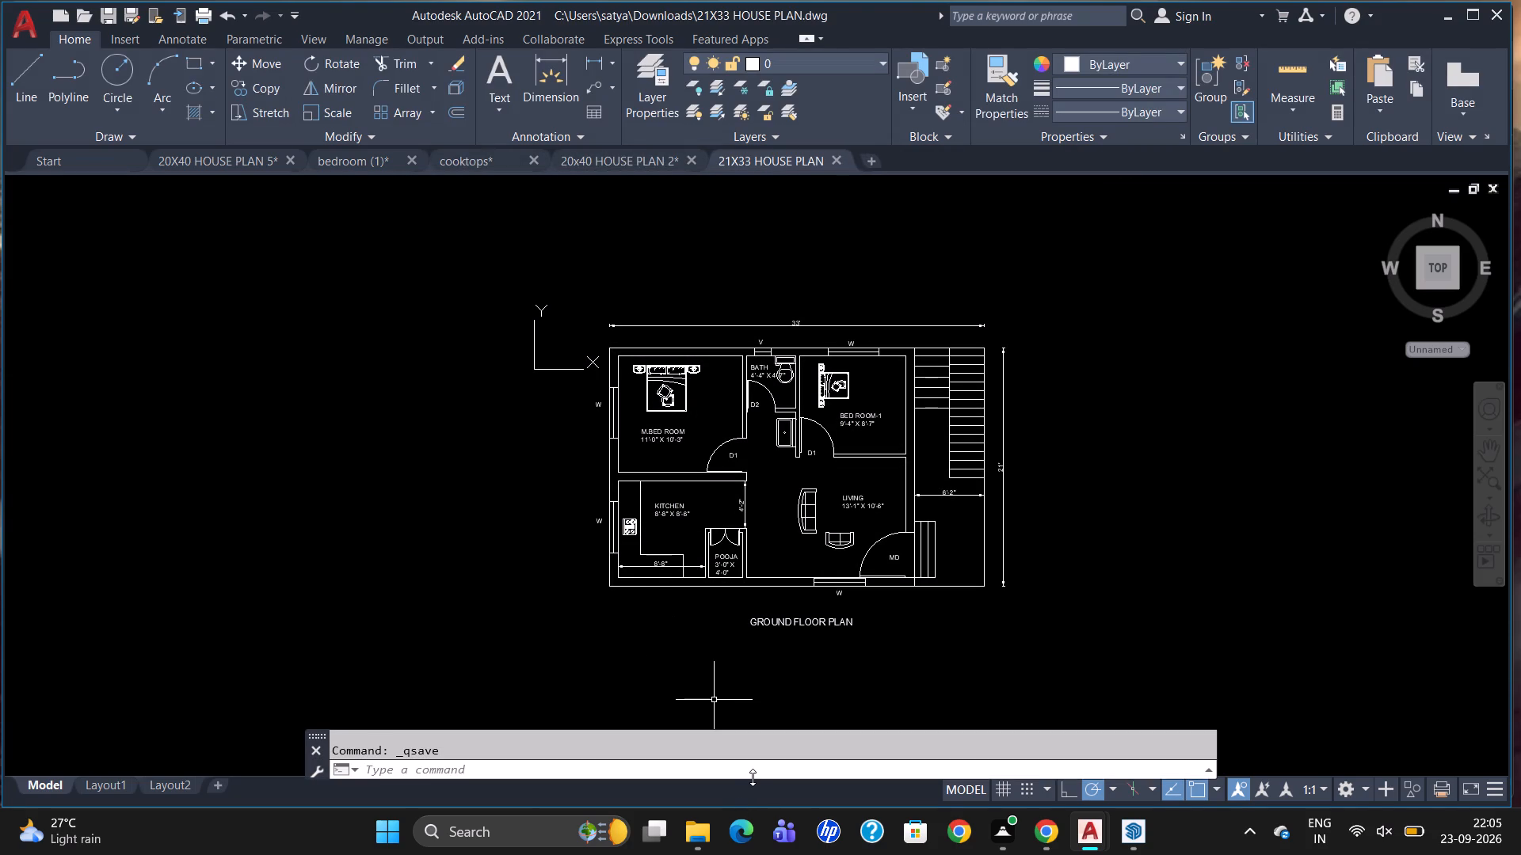
# Query the LOGFILENAME system variable for the saved drawing.
pyautogui.click(753, 777)
pyautogui.write('LOGFILENAME')
pyautogui.press('Return')
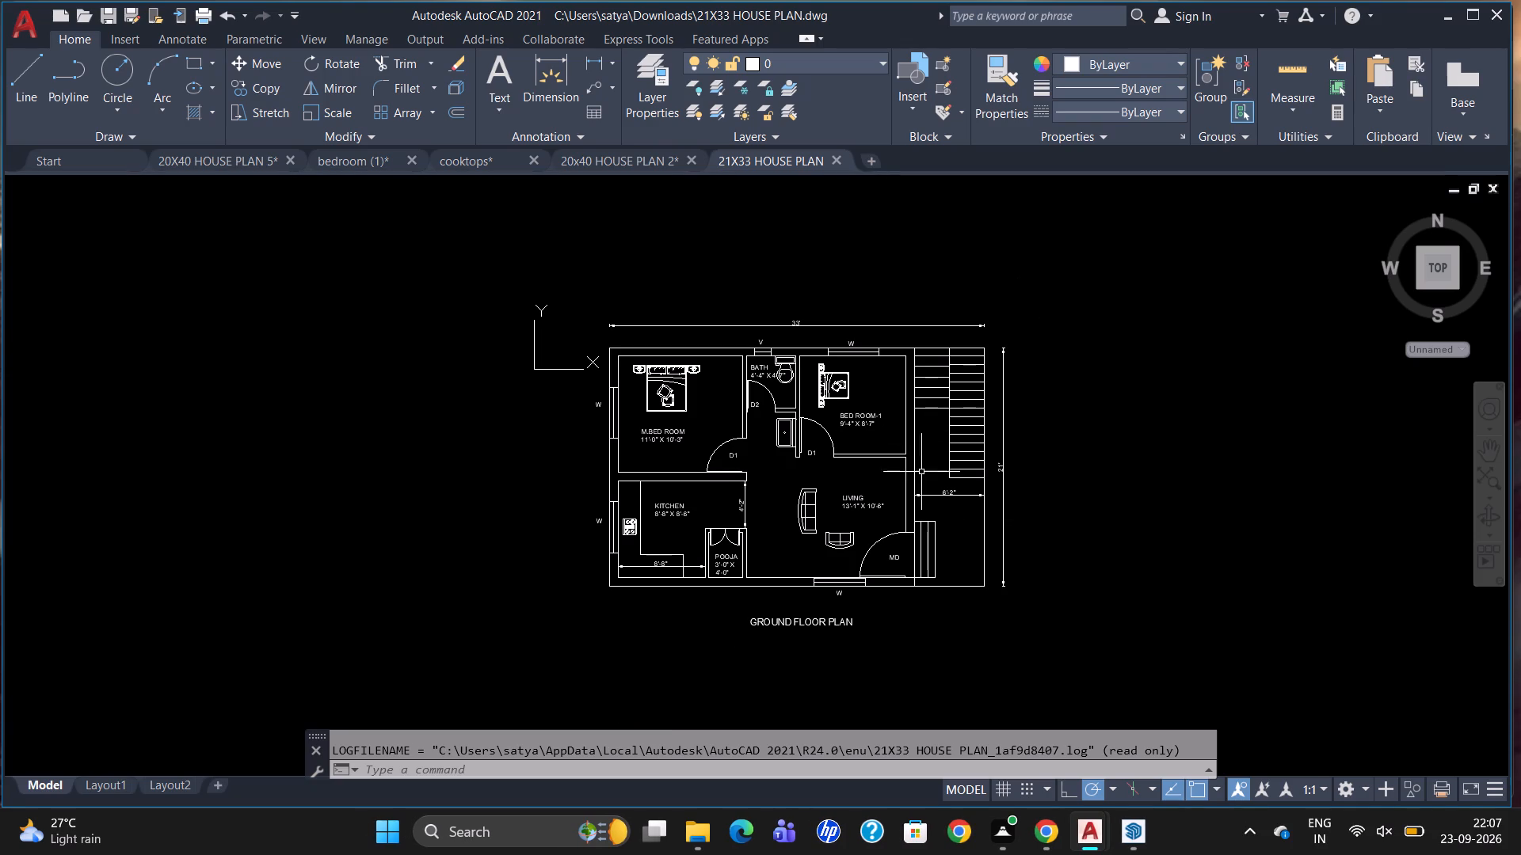
# Start plotting the model space drawing with DWG To PDF.pc3 as the plotter.
pyautogui.hotkey('ctrl', 'p')
pyautogui.click(832, 459)
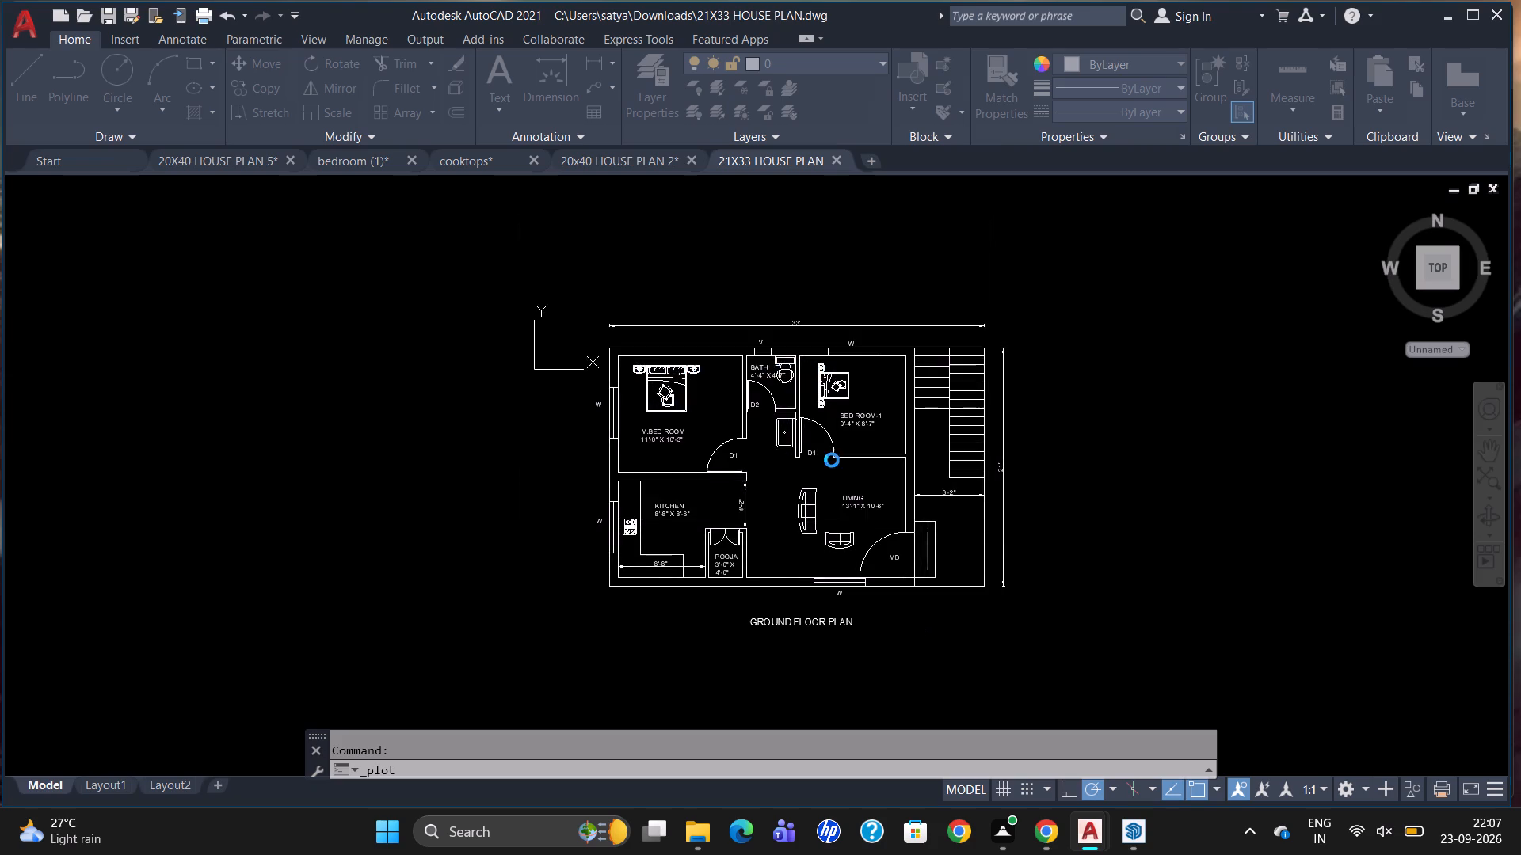
pyautogui.click(759, 262)
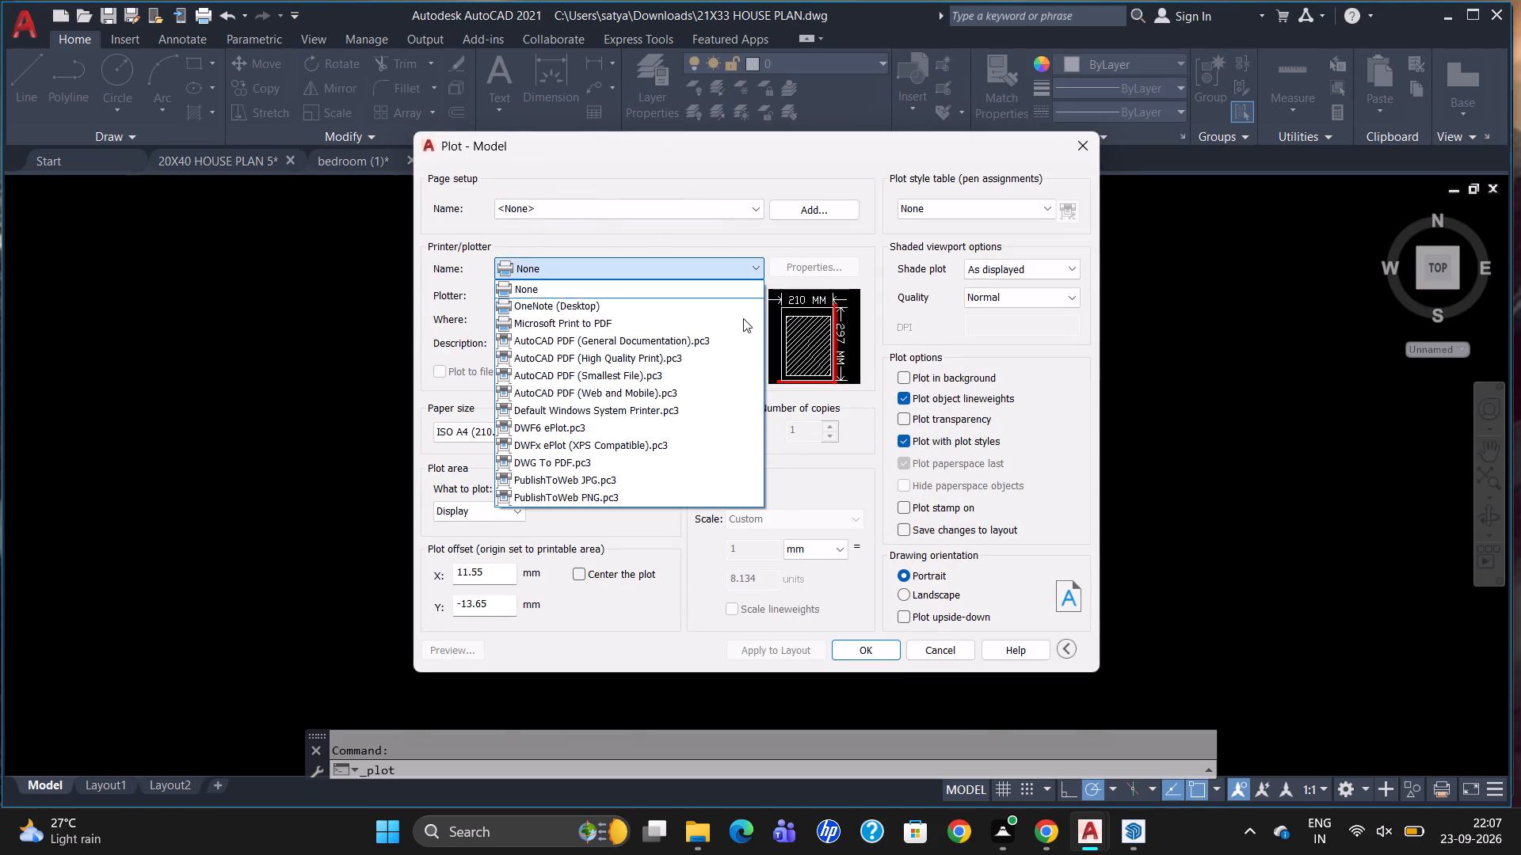
pyautogui.click(696, 455)
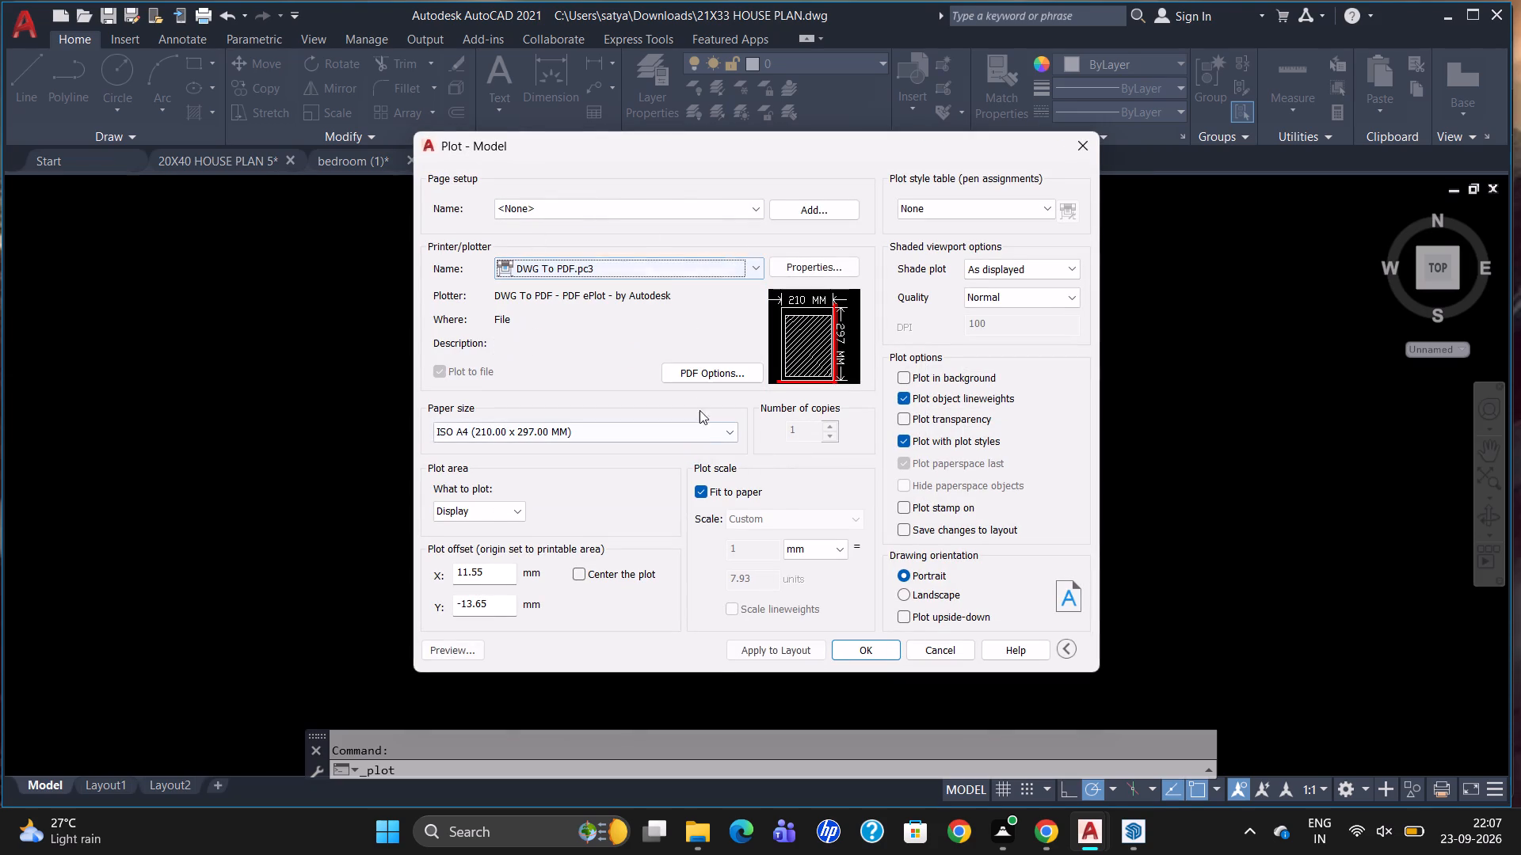
# Set both the vector quality and the raster image quality of the PDF output to 4800 dpi and accept the plotter configuration change.
pyautogui.click(741, 374)
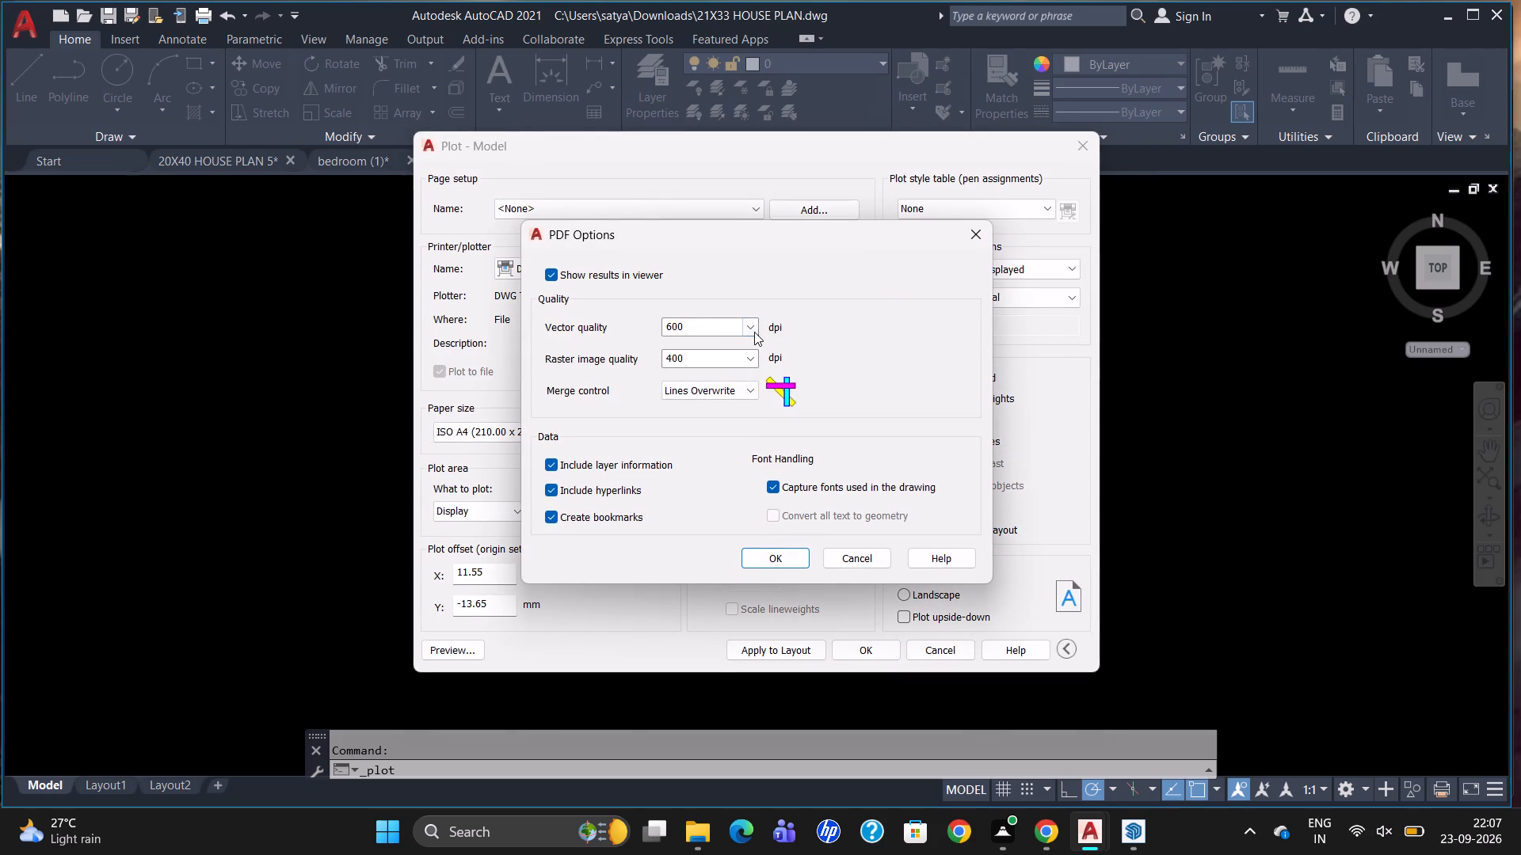
pyautogui.click(755, 332)
pyautogui.click(711, 446)
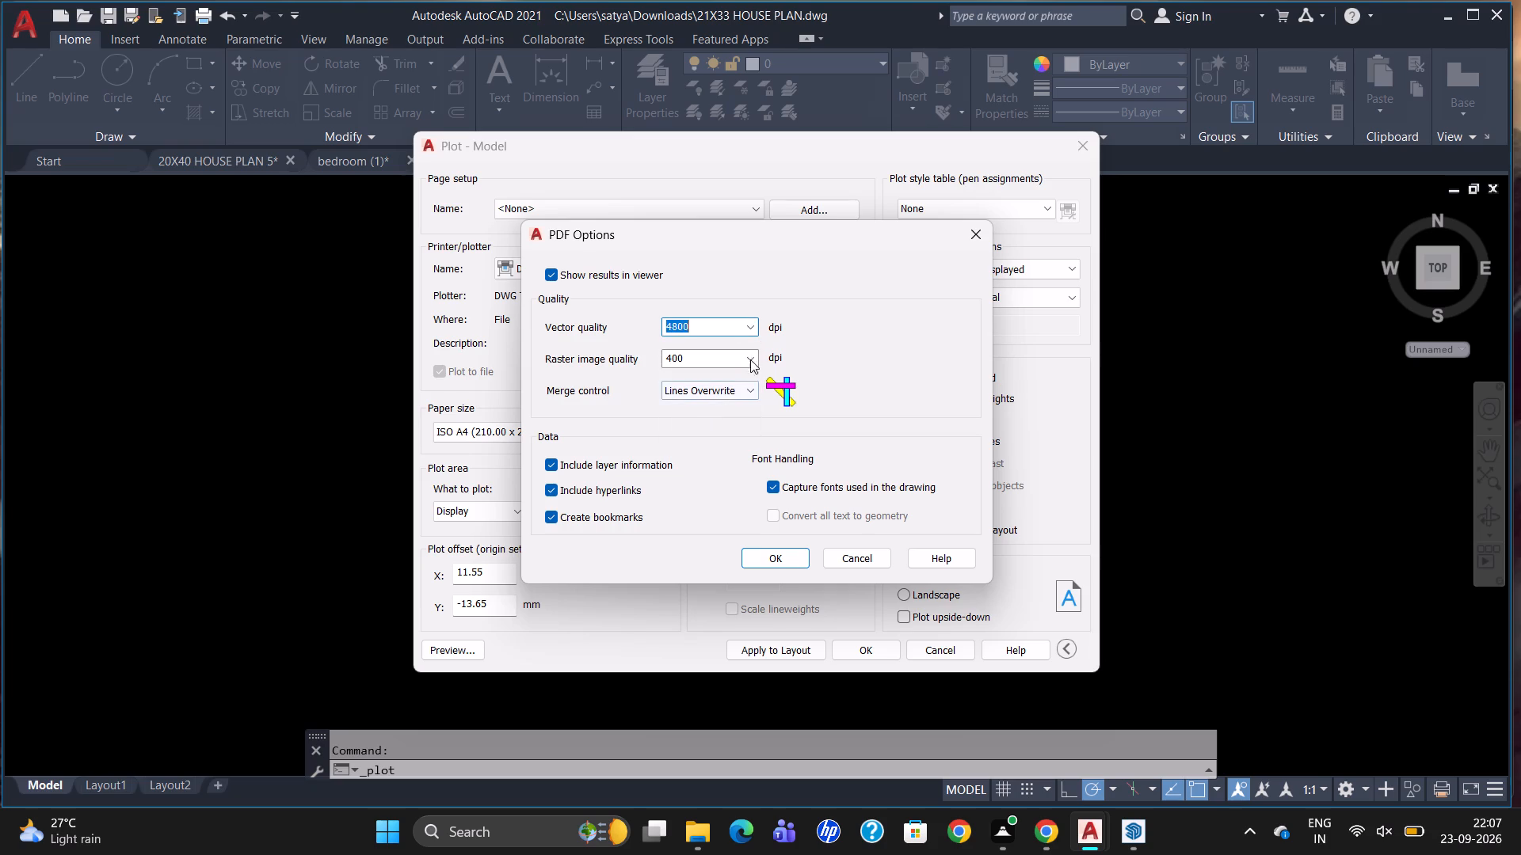
pyautogui.click(757, 354)
pyautogui.click(711, 473)
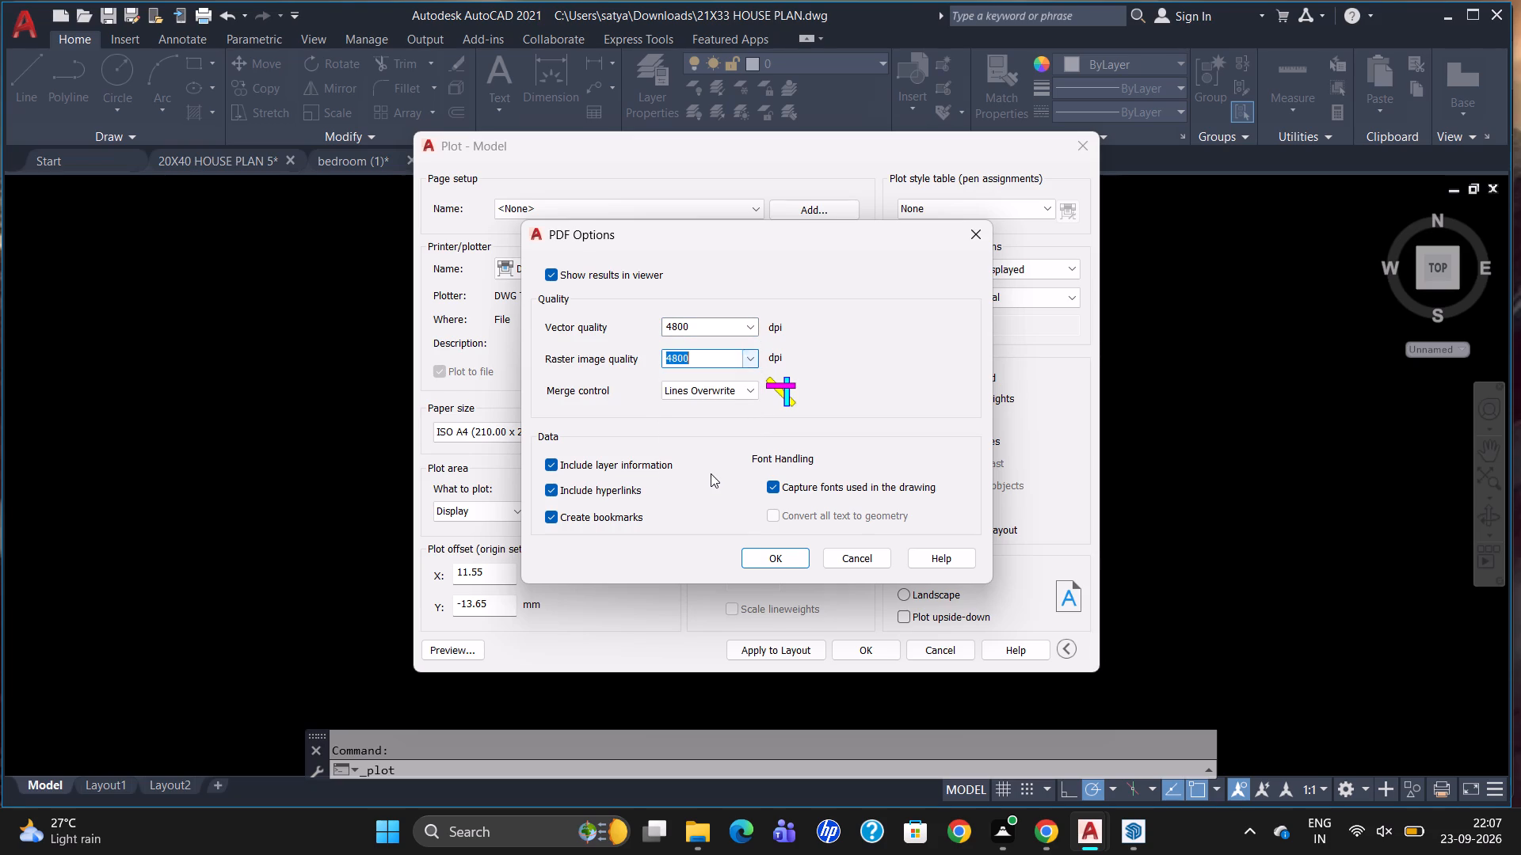
pyautogui.click(775, 560)
pyautogui.click(726, 473)
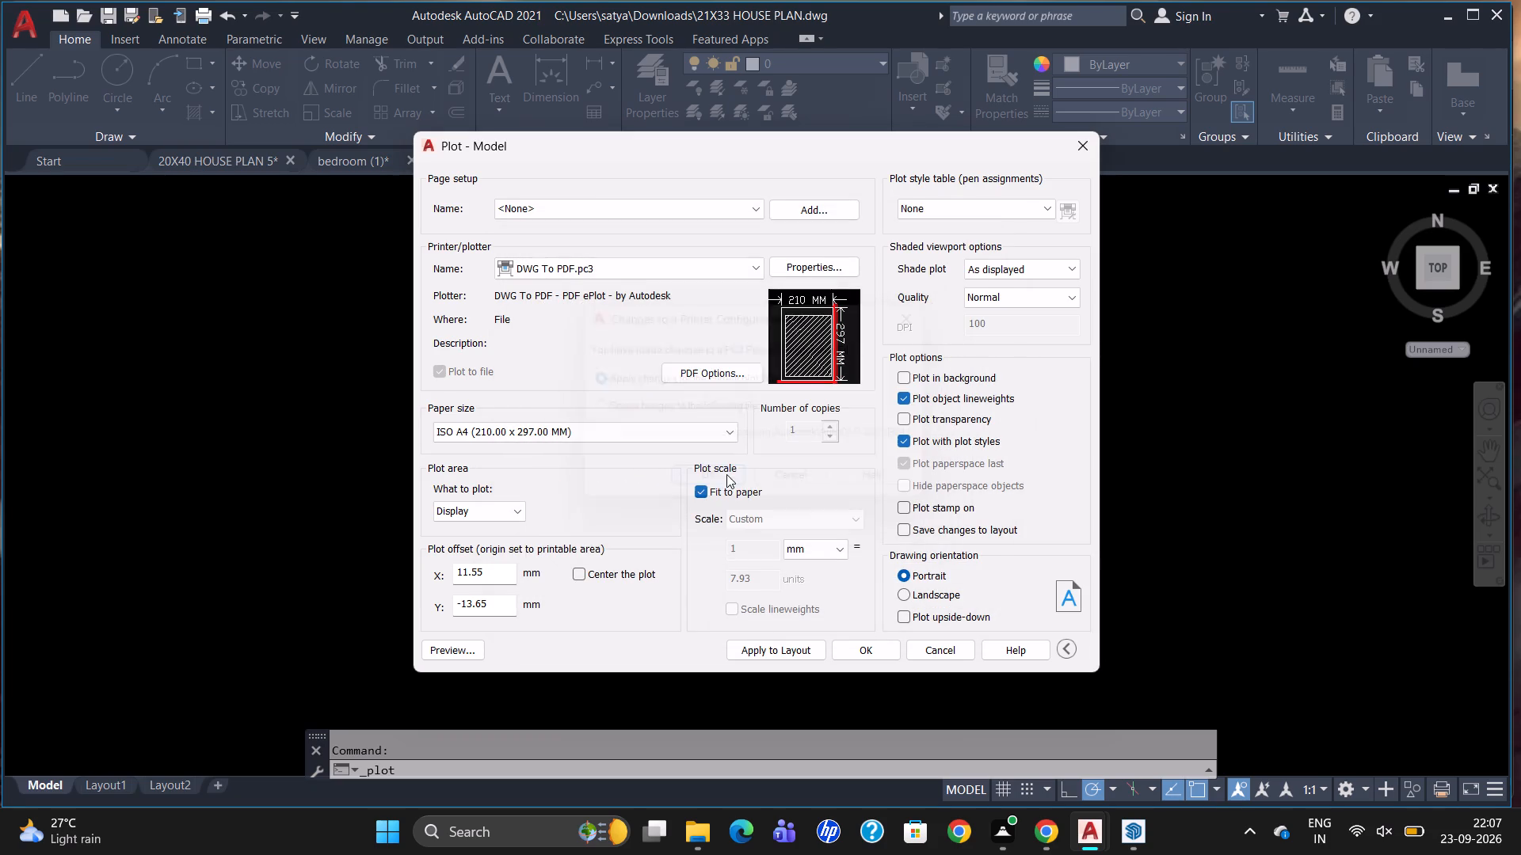
# Set the paper size to ISO full bleed A3 (297.00 x 420.00 MM) and center the plot on the sheet.
pyautogui.click(711, 440)
pyautogui.scroll(9, 605, 625)
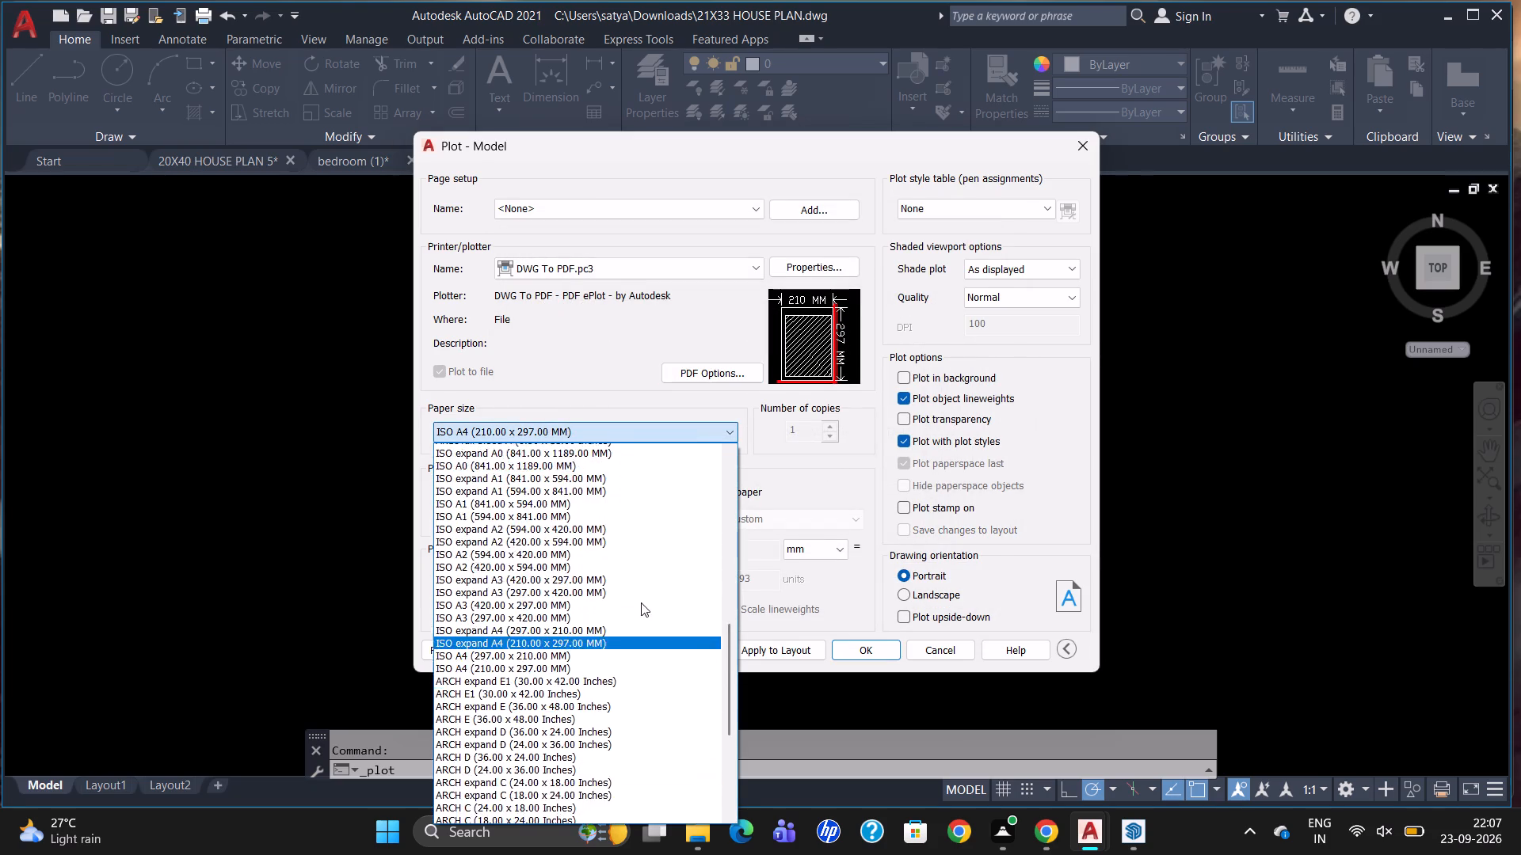
pyautogui.scroll(6, 641, 602)
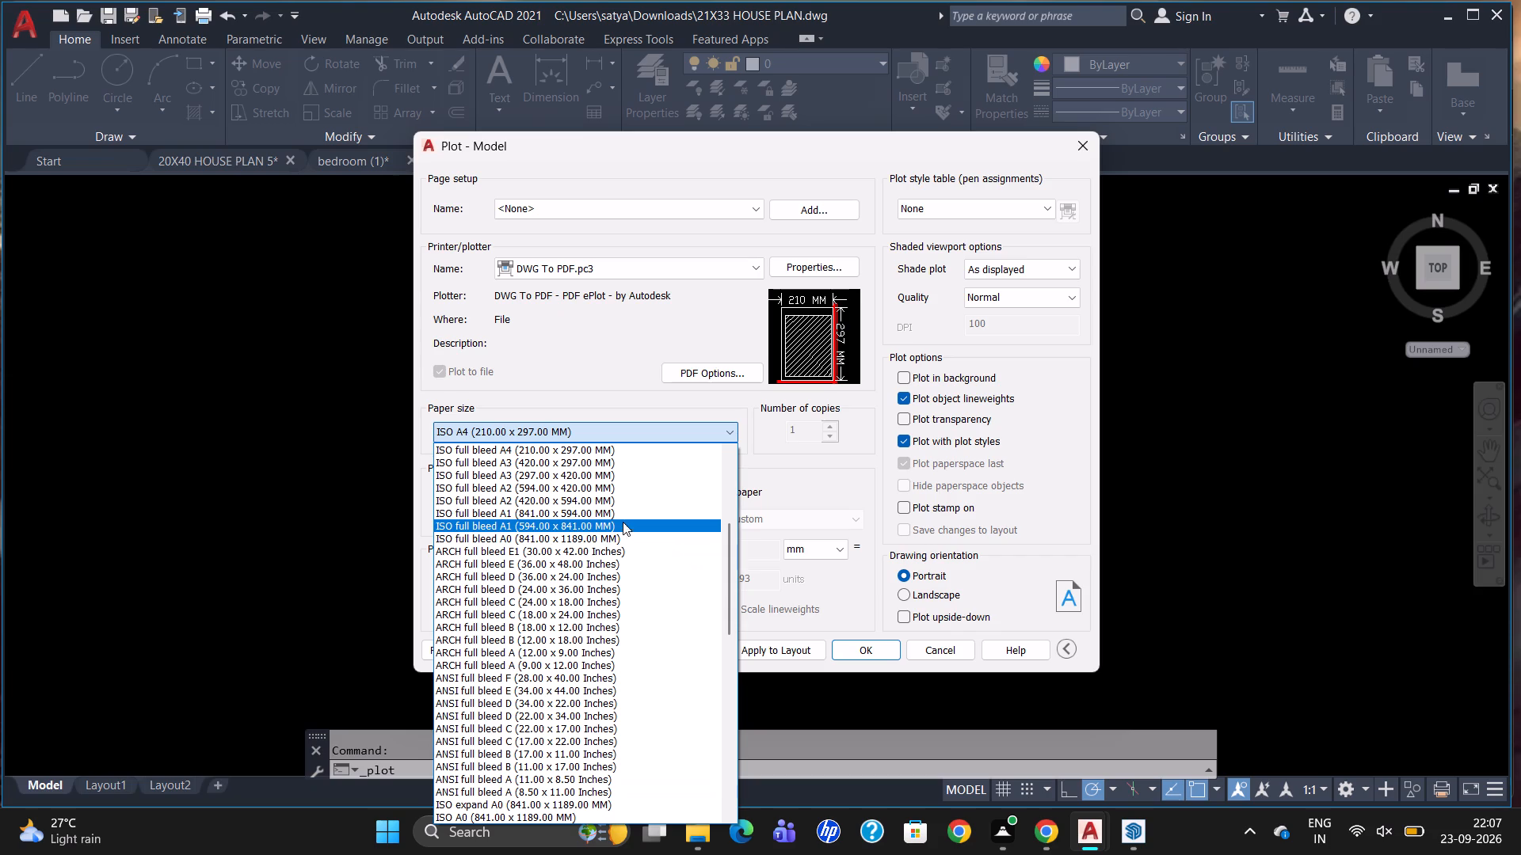
pyautogui.click(650, 473)
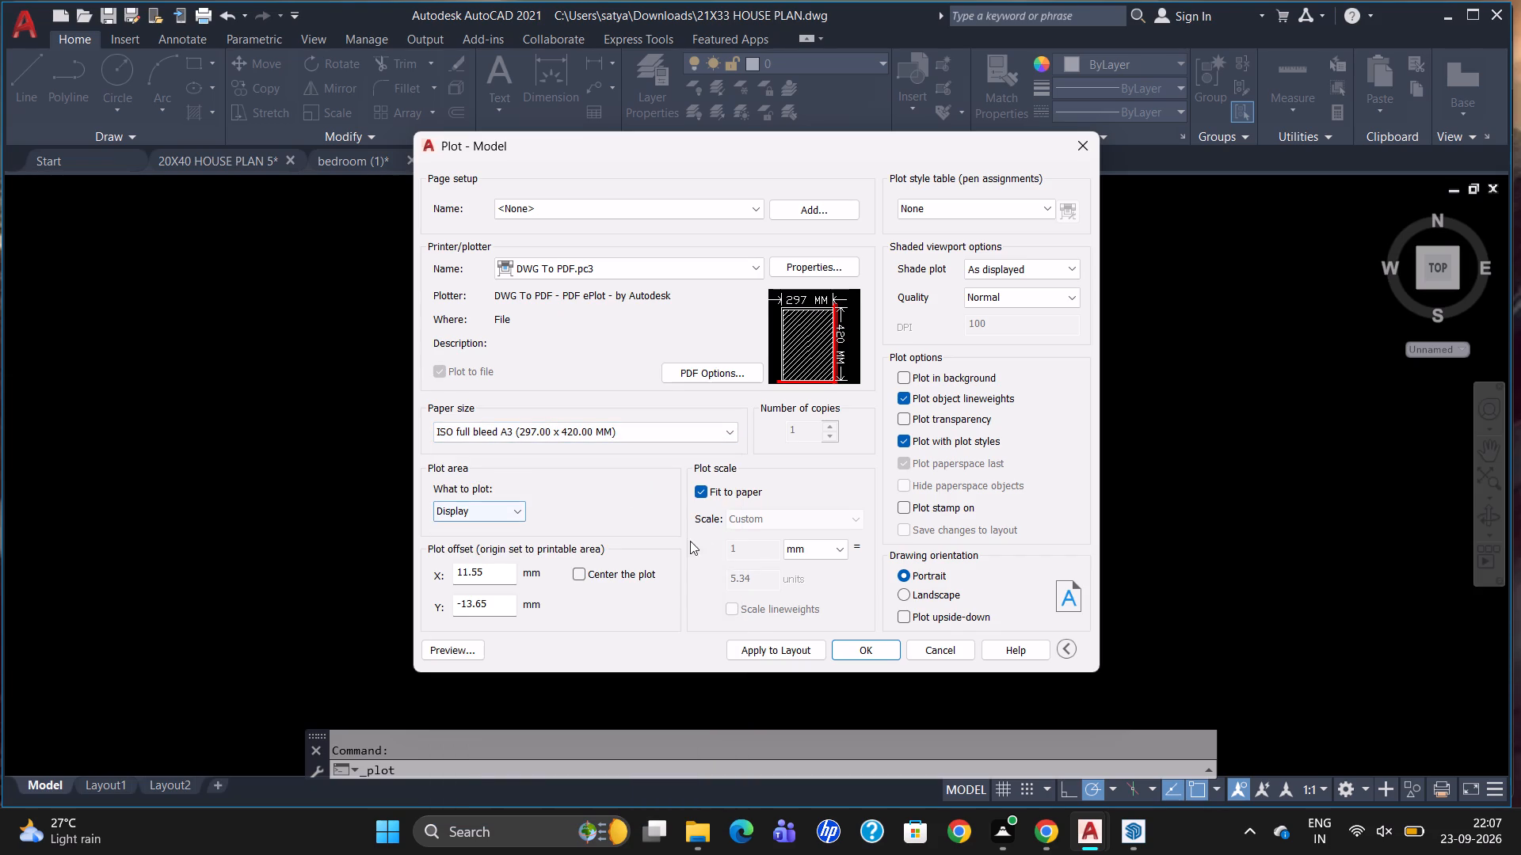
pyautogui.click(578, 568)
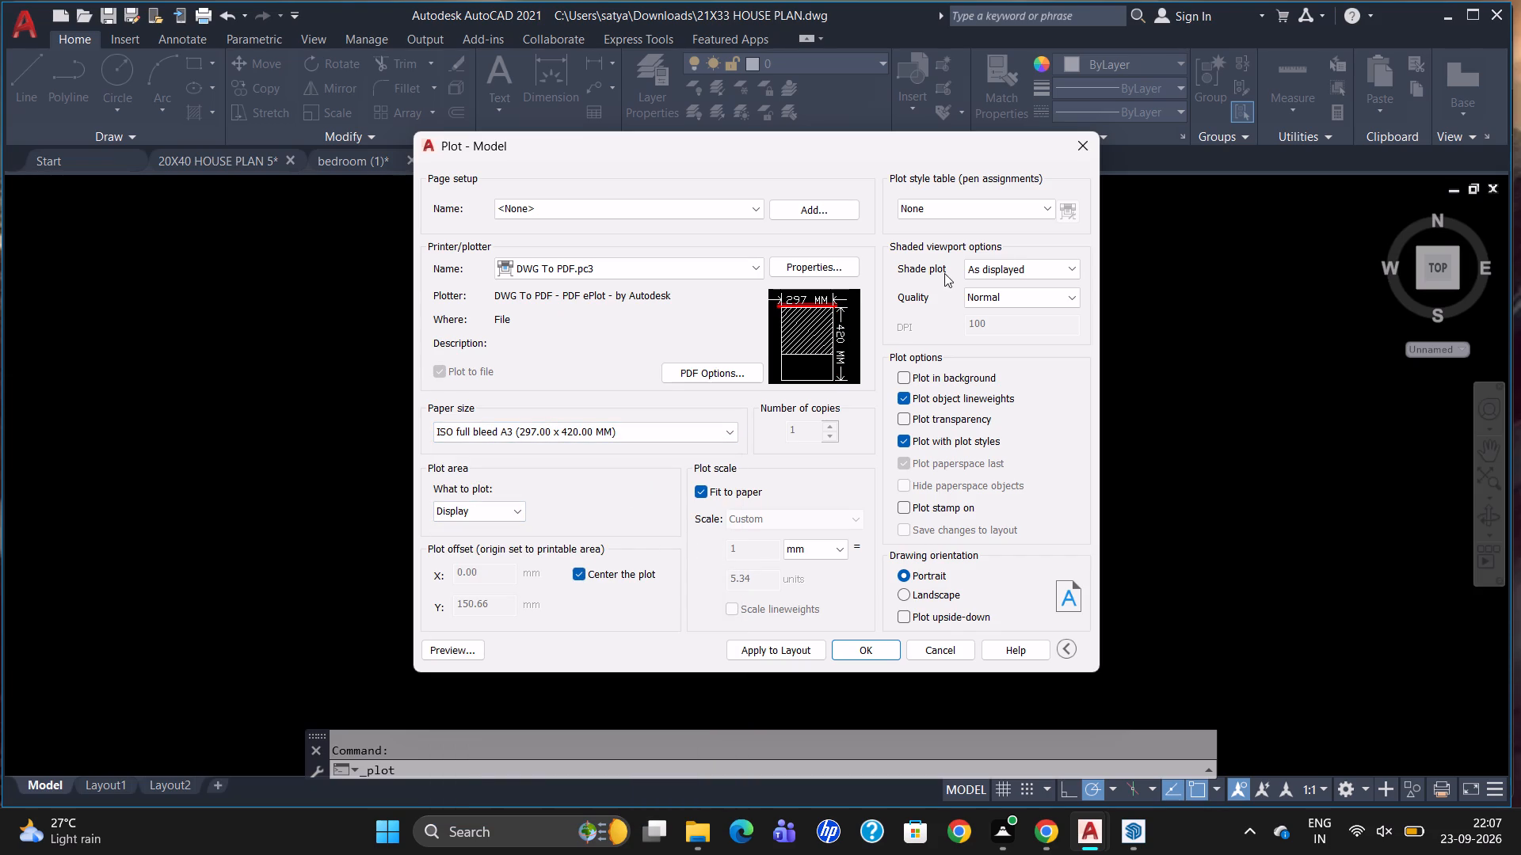
# Assign the acad.ctb plot style table to all layouts and set the shaded viewport quality to Maximum.
pyautogui.click(1011, 210)
pyautogui.click(973, 244)
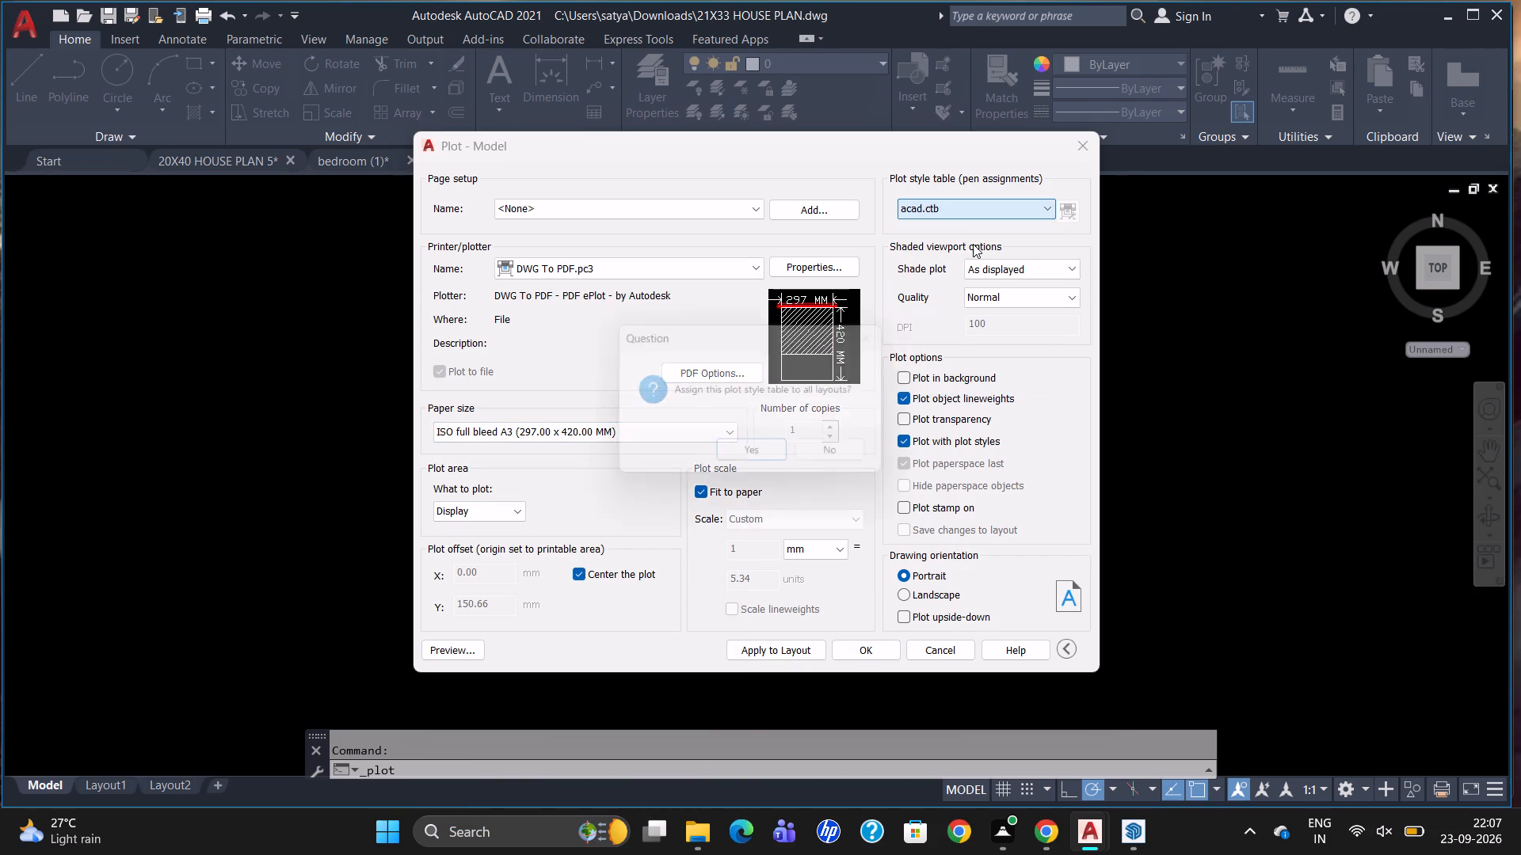
pyautogui.click(759, 459)
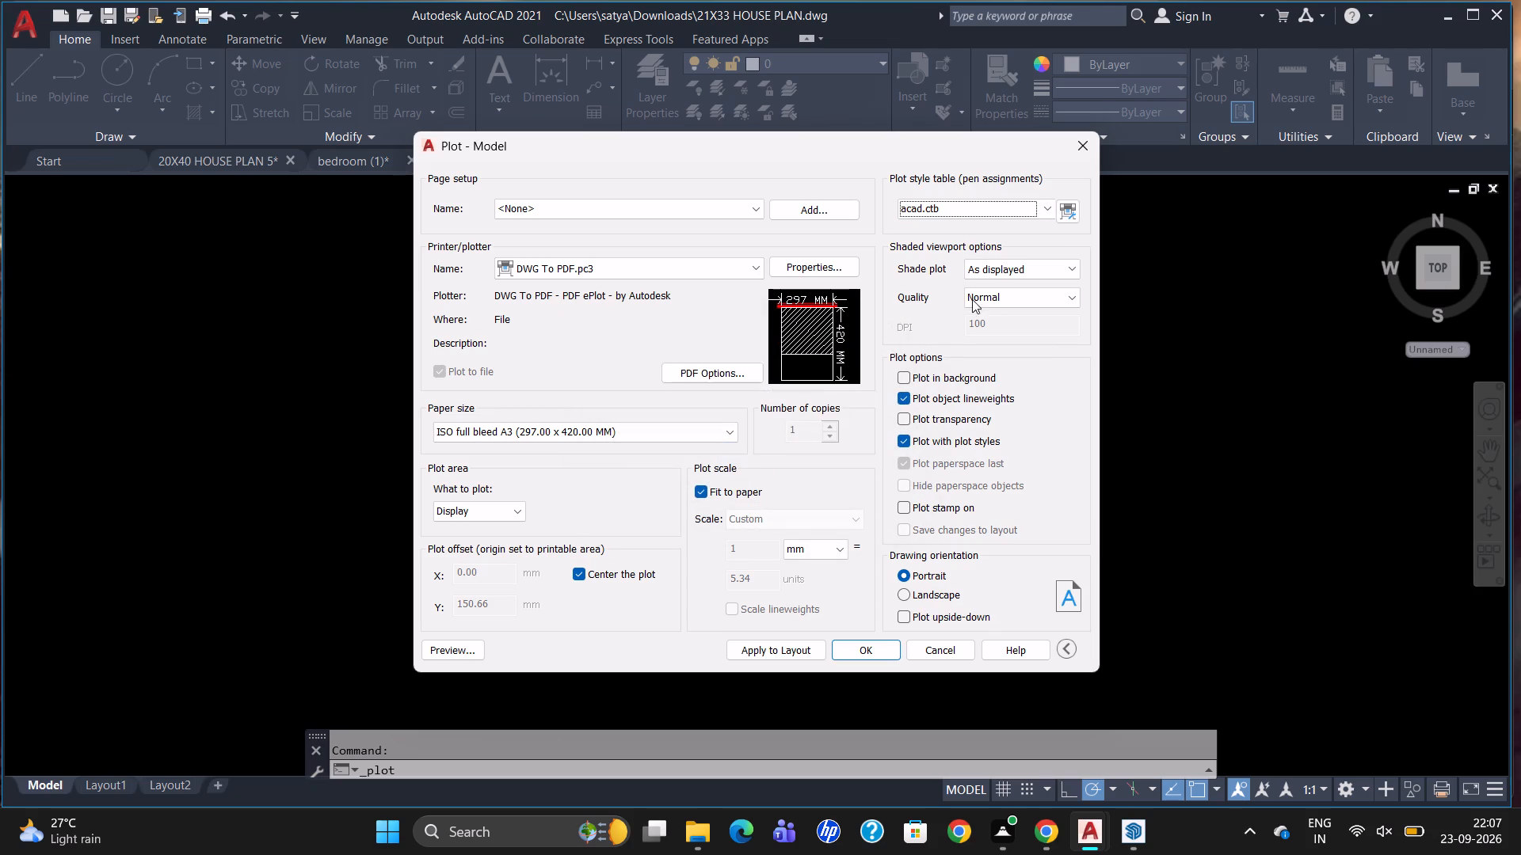
pyautogui.click(989, 292)
pyautogui.click(992, 361)
# Set the plot area to a window enclosing the whole ground floor plan with its dimensions and title.
pyautogui.click(516, 502)
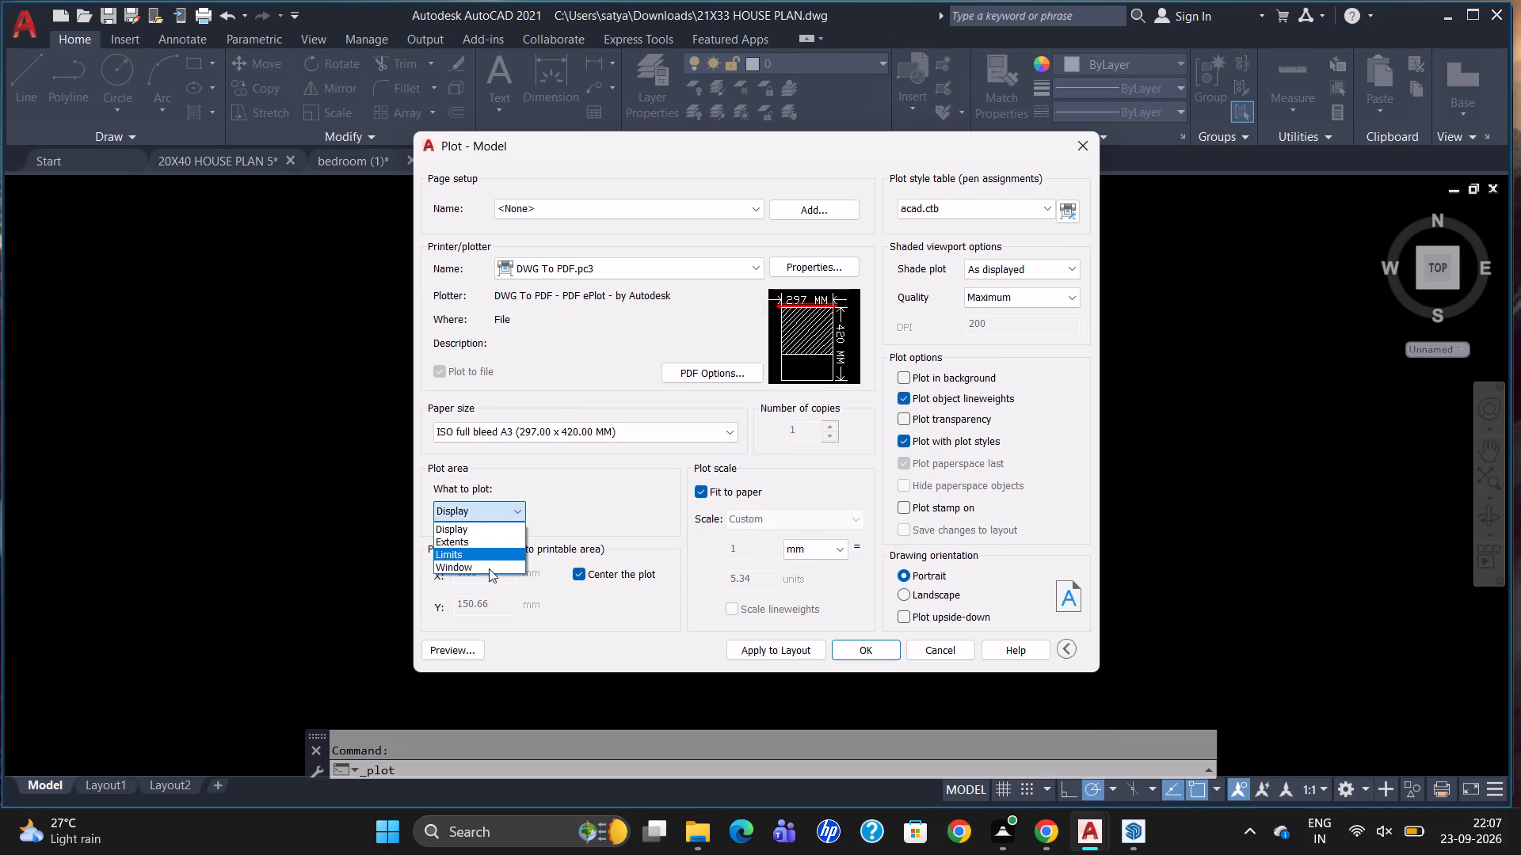
pyautogui.click(483, 568)
pyautogui.moveTo(539, 279); pyautogui.dragTo(814, 705)
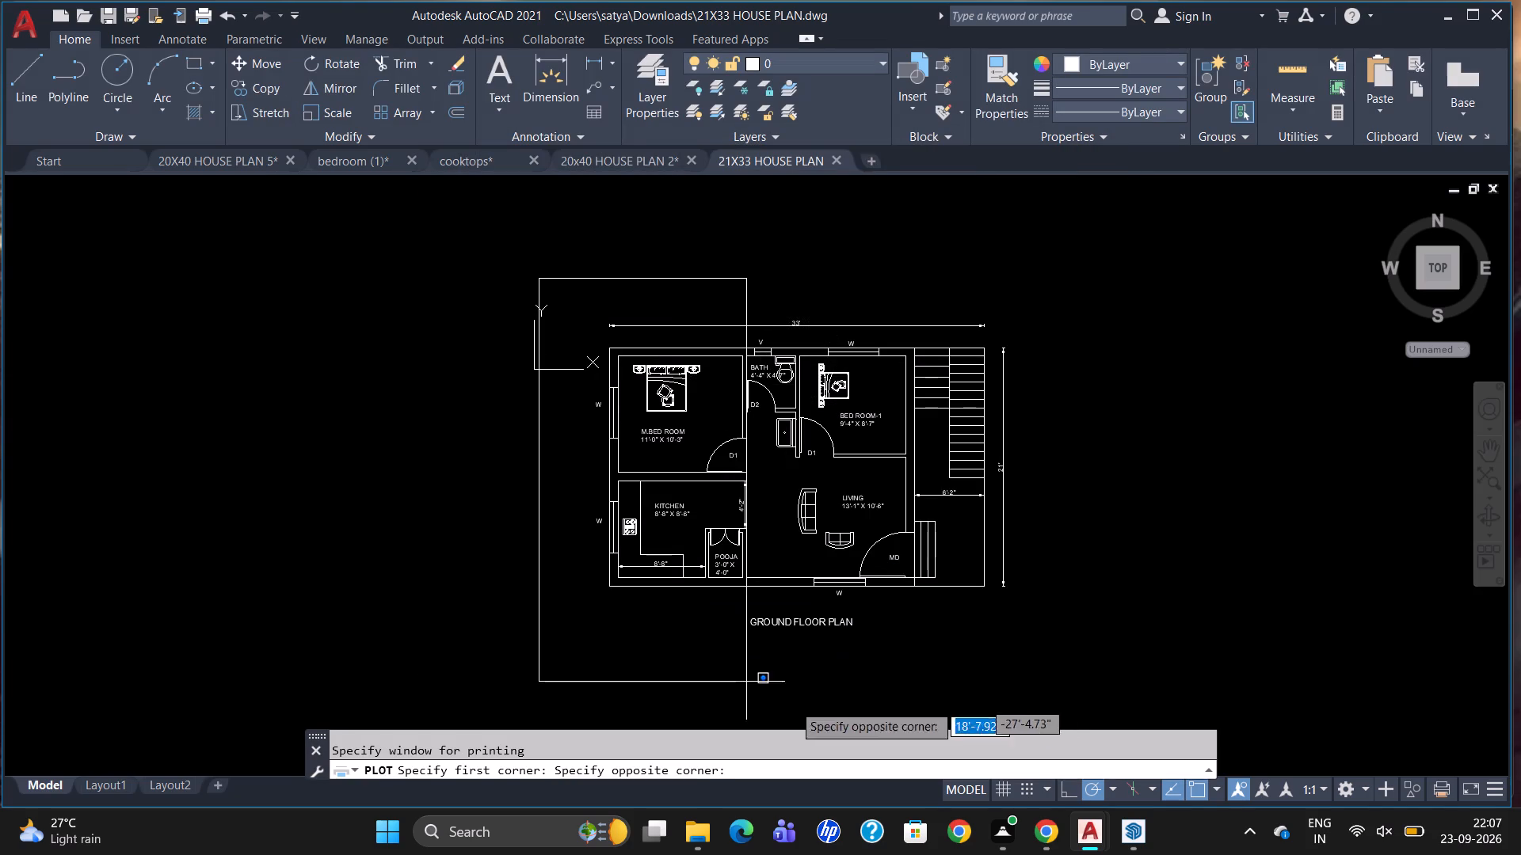
pyautogui.moveTo(814, 705); pyautogui.dragTo(1048, 663)
pyautogui.click(1050, 661)
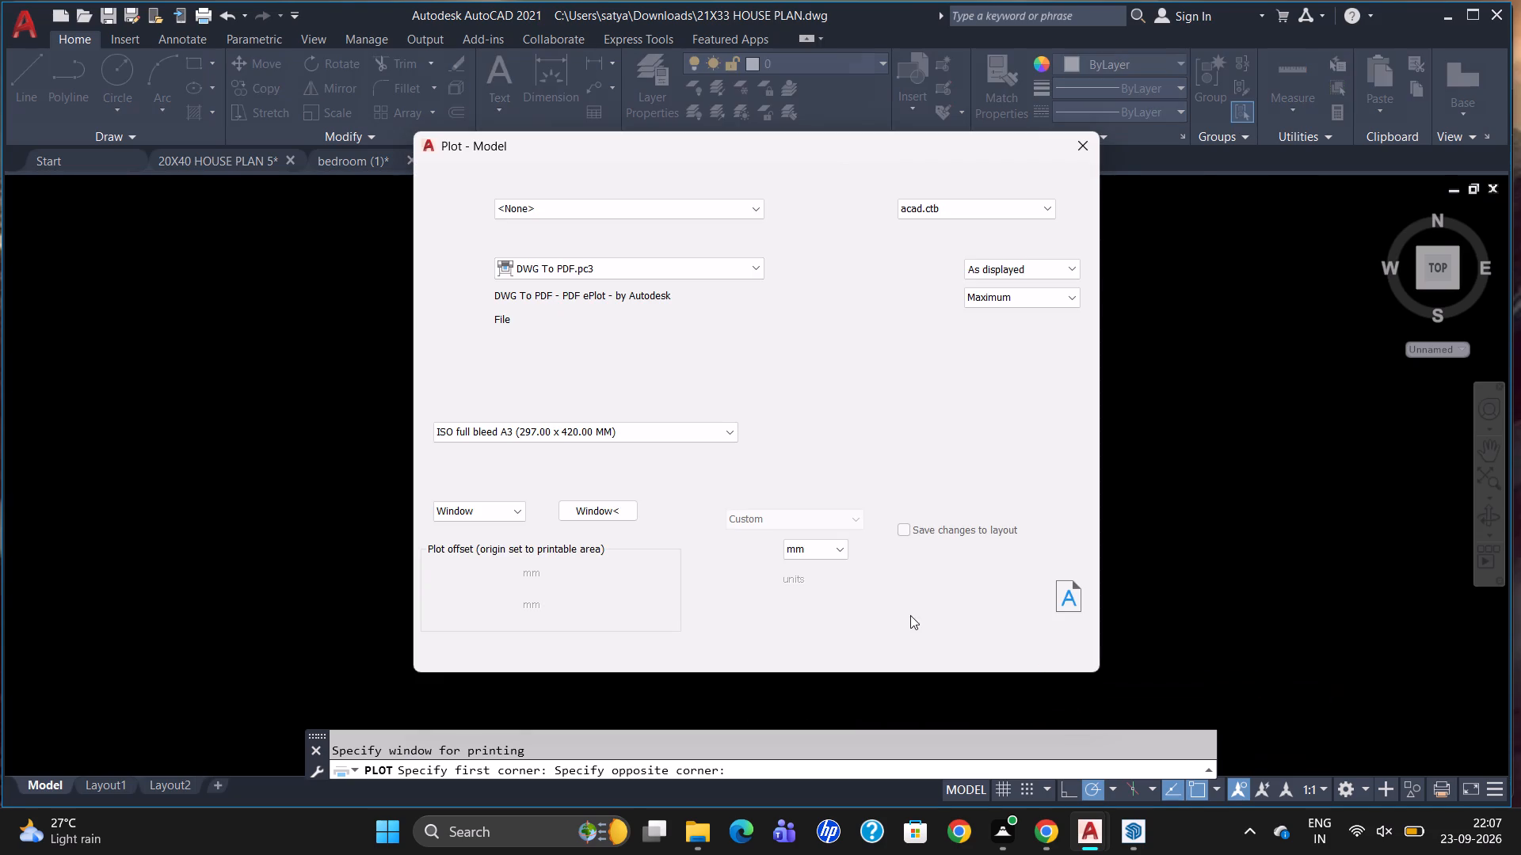
# Plot the plan to 21X33 HOUSE PLAN-Model.pdf in the Documents folder, dismiss the plot notification and close the PDF viewer.
pyautogui.click(845, 653)
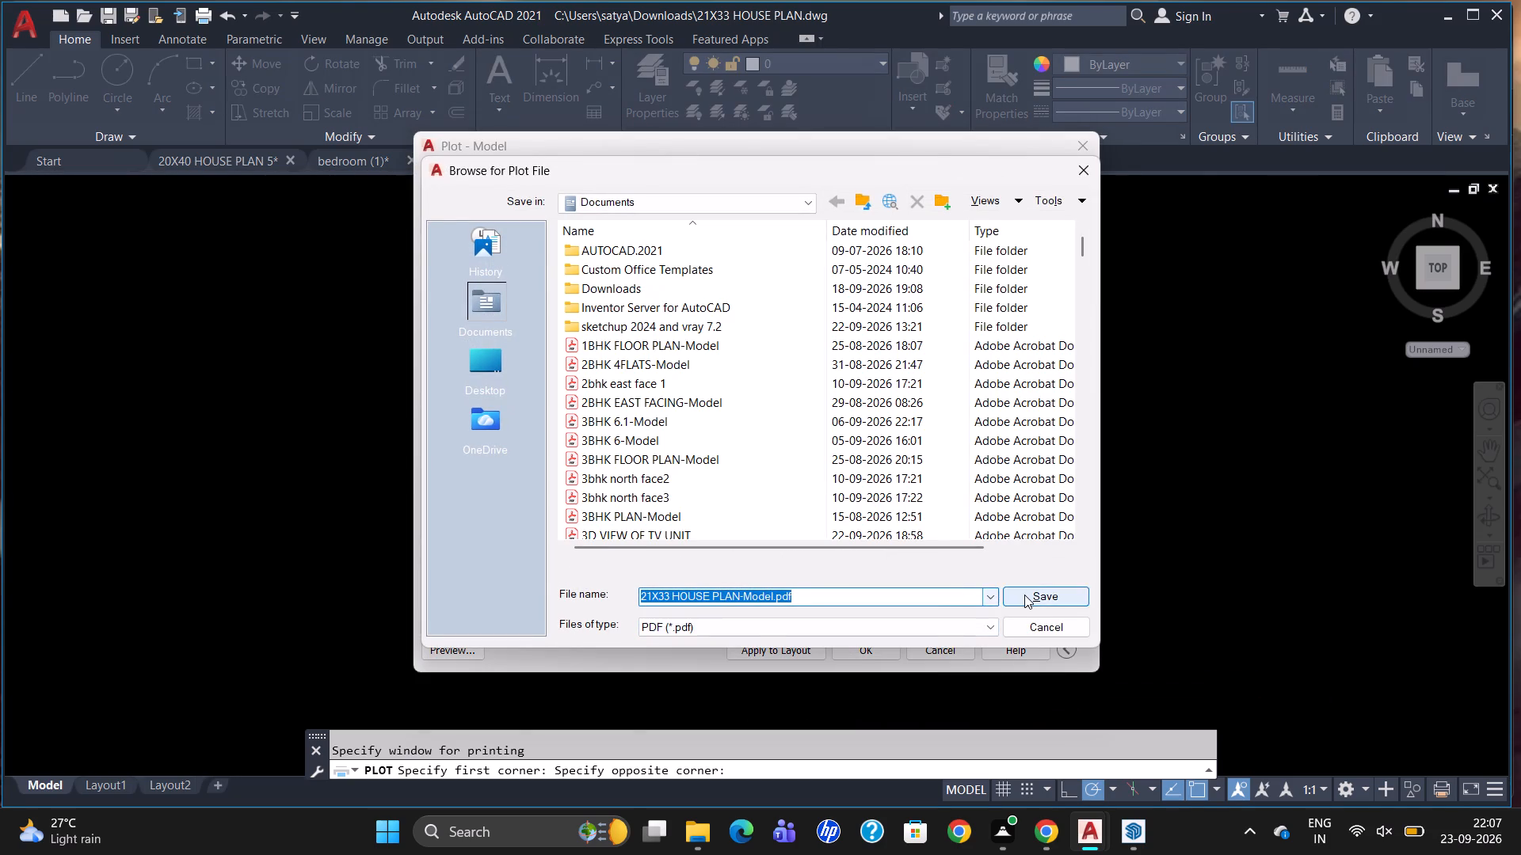
pyautogui.click(1026, 595)
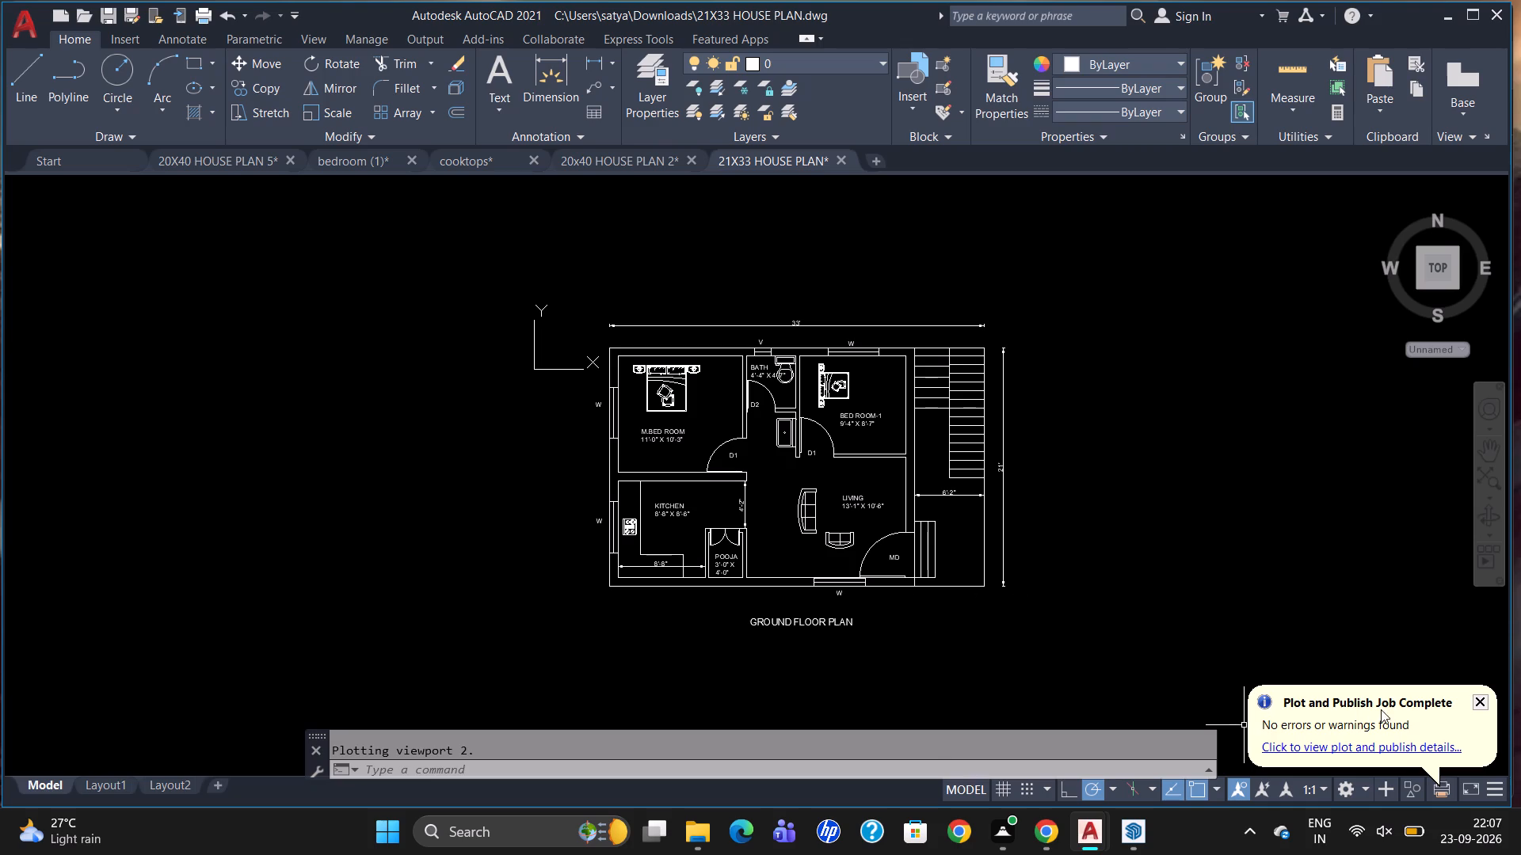
pyautogui.click(1482, 705)
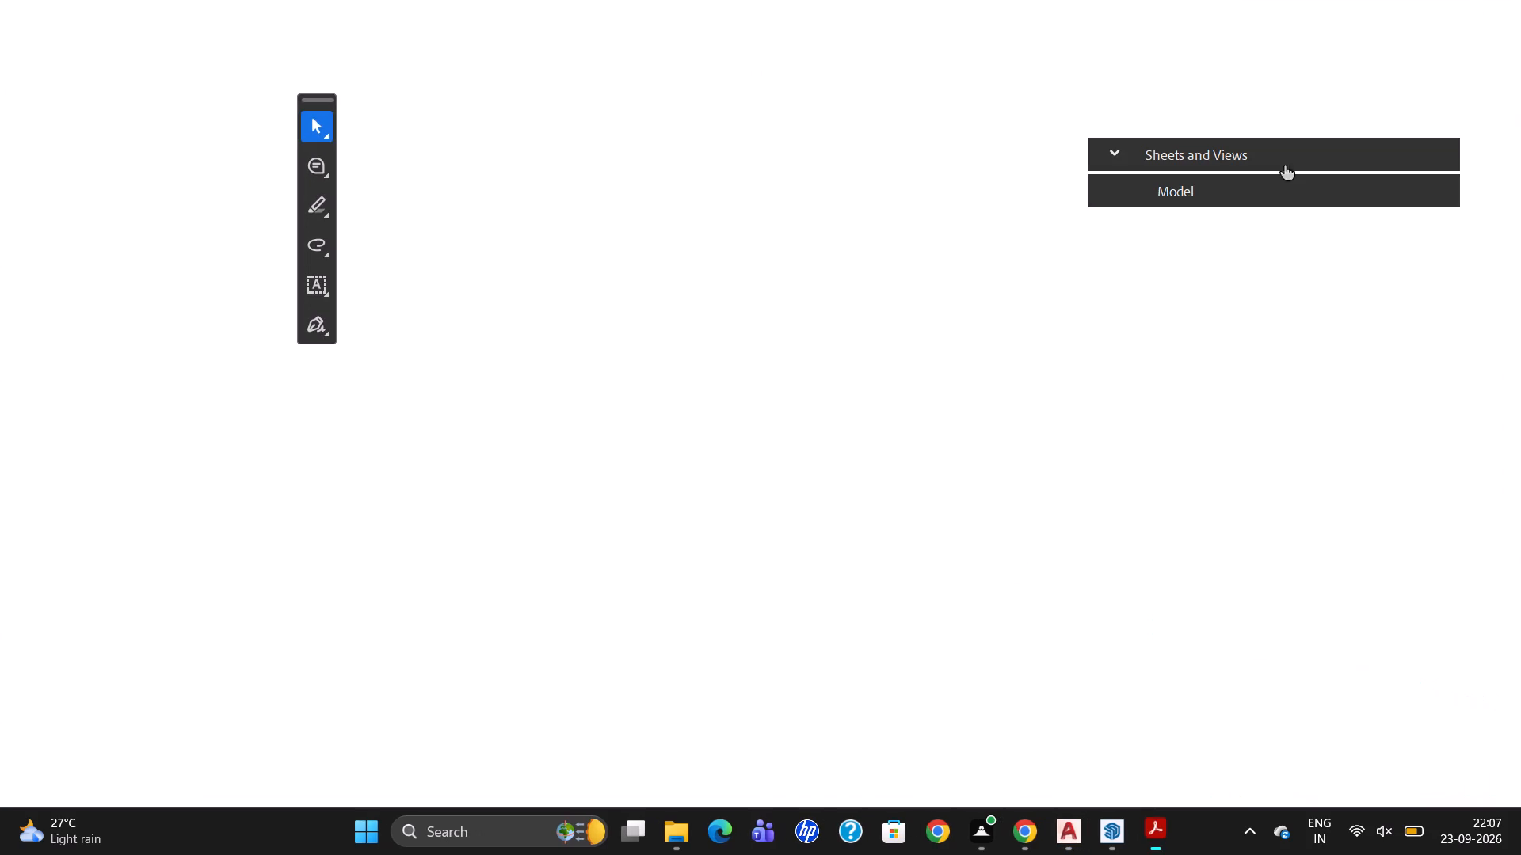
pyautogui.click(1508, 8)
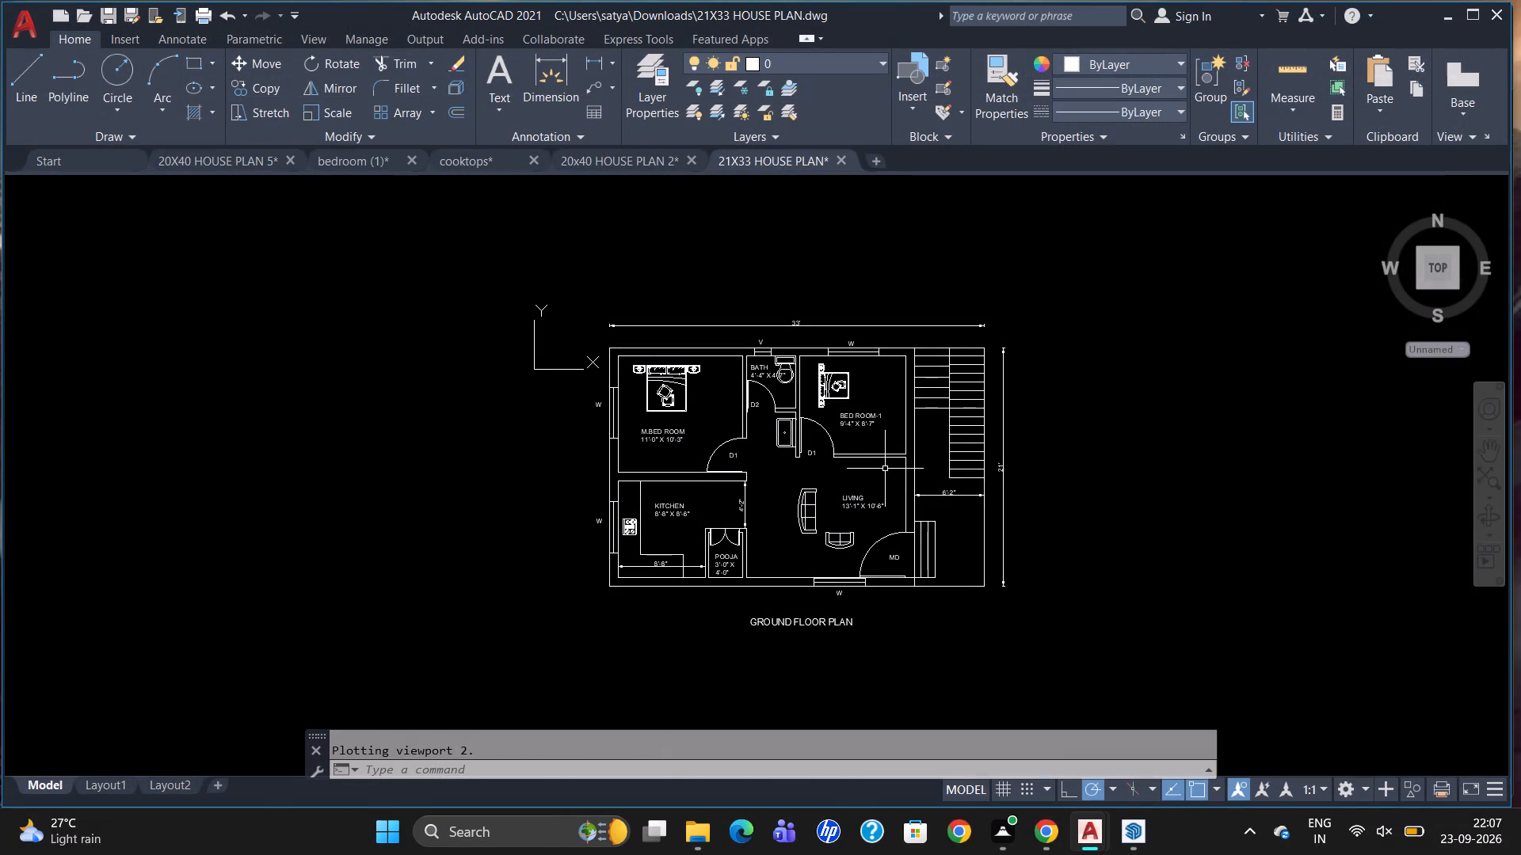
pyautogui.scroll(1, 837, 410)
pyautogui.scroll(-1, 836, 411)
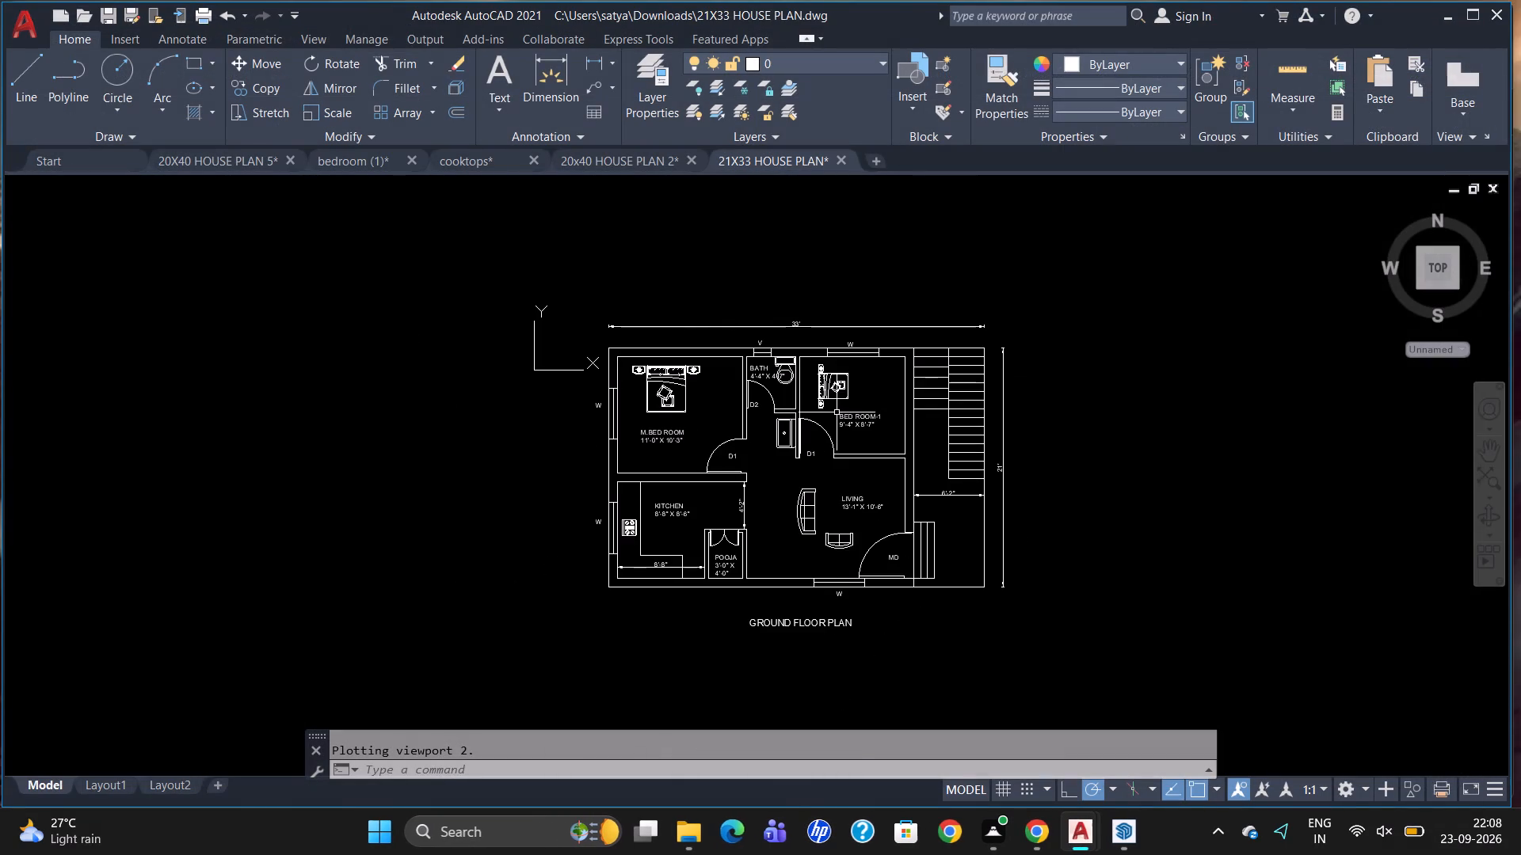